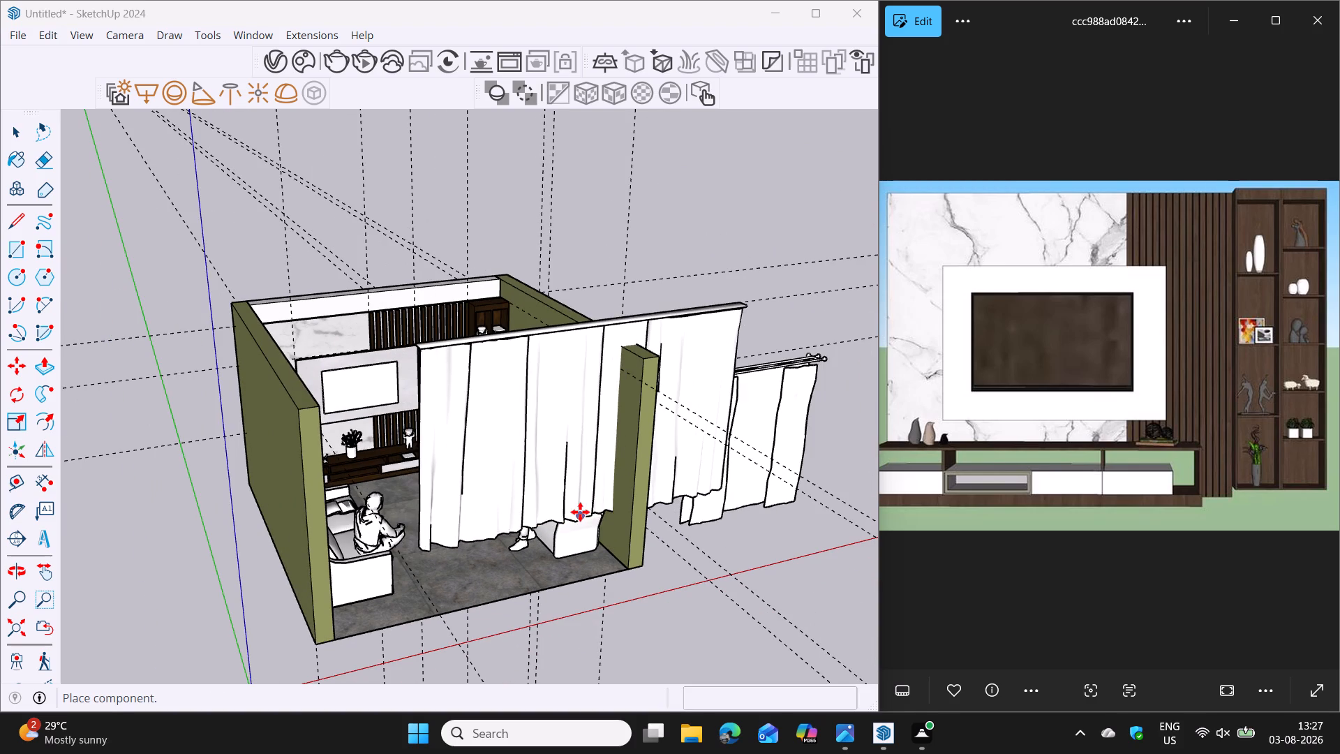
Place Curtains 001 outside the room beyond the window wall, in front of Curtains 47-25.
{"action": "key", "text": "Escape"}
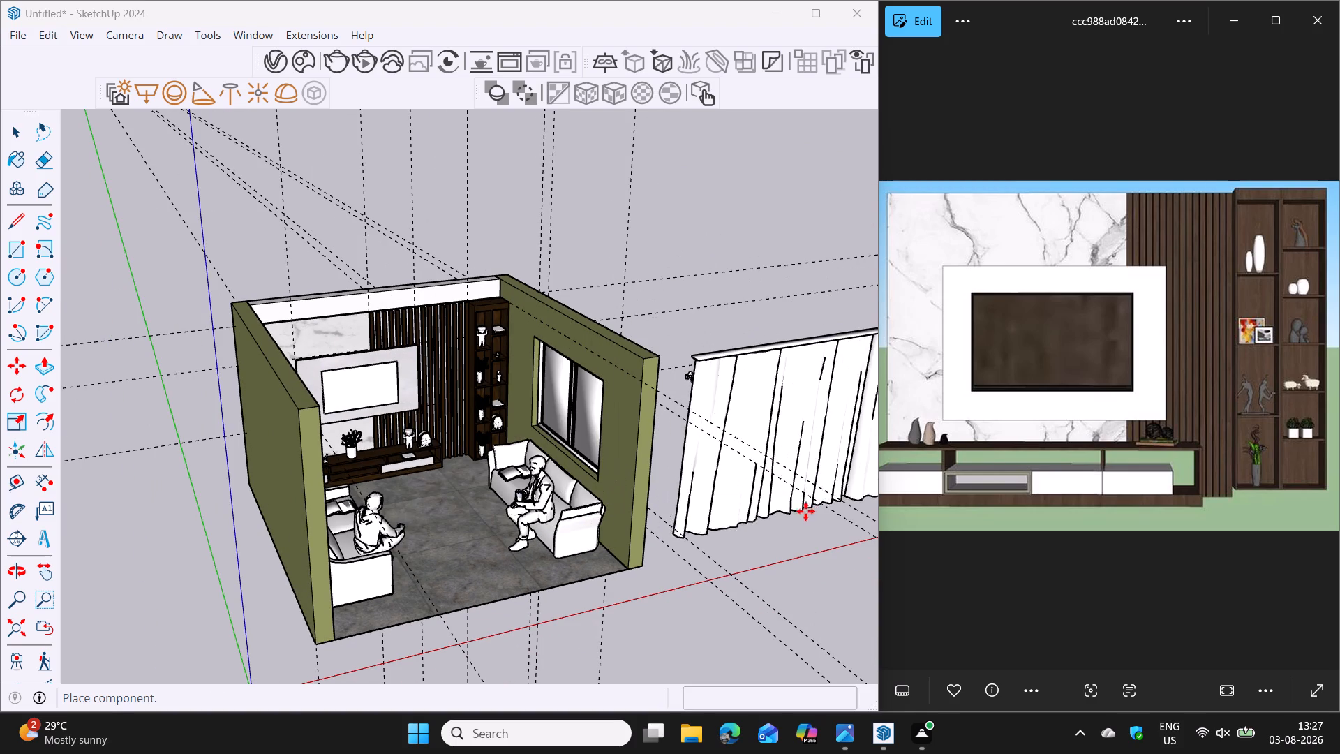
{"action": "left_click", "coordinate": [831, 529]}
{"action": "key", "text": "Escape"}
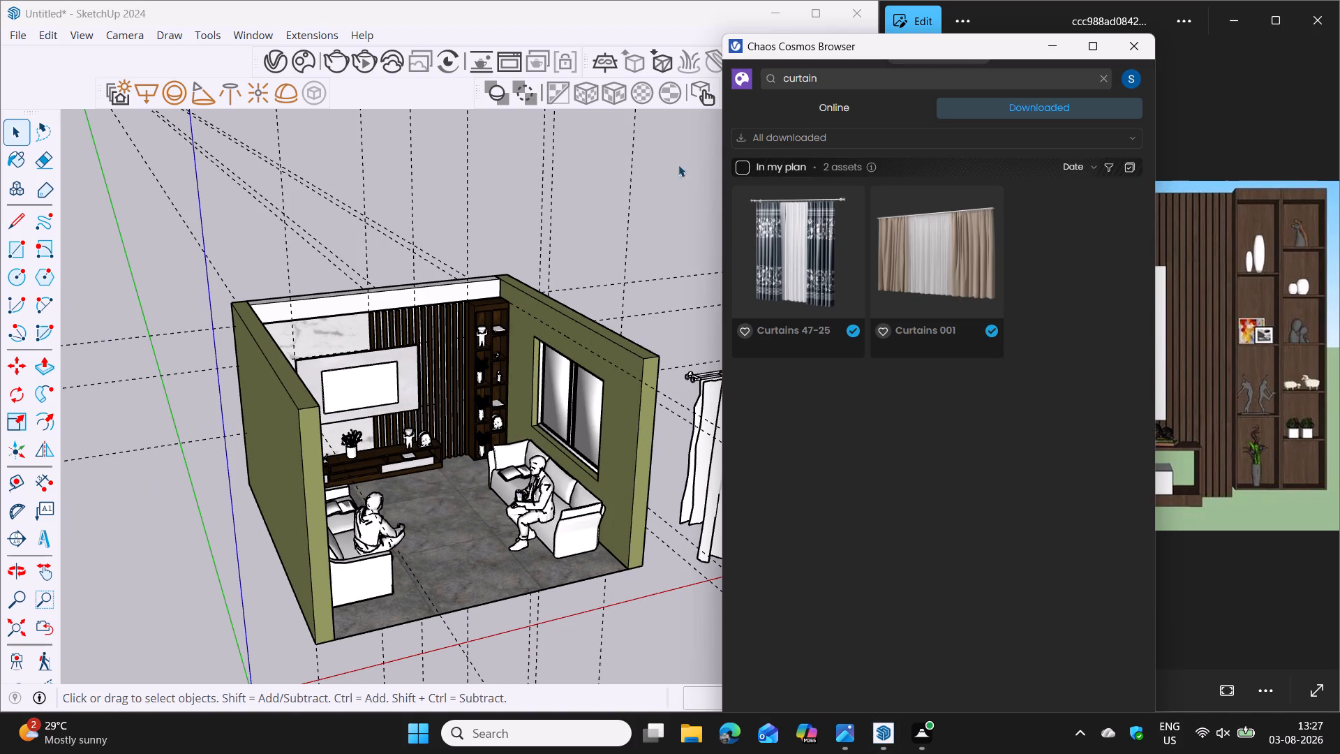
Look through the online Chaos Cosmos curtain assets, and search the online and downloaded assets for "window curtain".
{"action": "left_click", "coordinate": [844, 110]}
{"action": "left_click", "coordinate": [783, 76]}
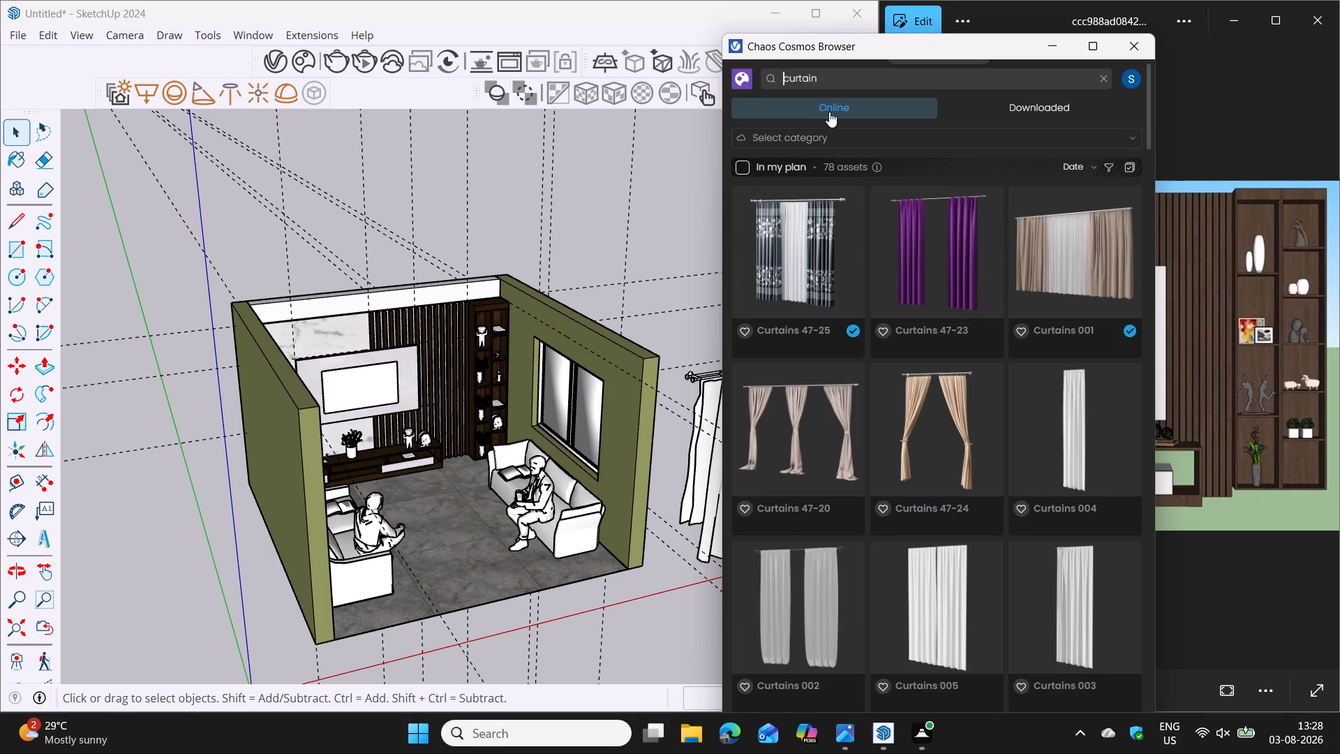
{"action": "scroll", "coordinate": [895, 148], "scroll_direction": "down", "scroll_amount": 5}
{"action": "scroll", "coordinate": [956, 279], "scroll_direction": "down", "scroll_amount": 3}
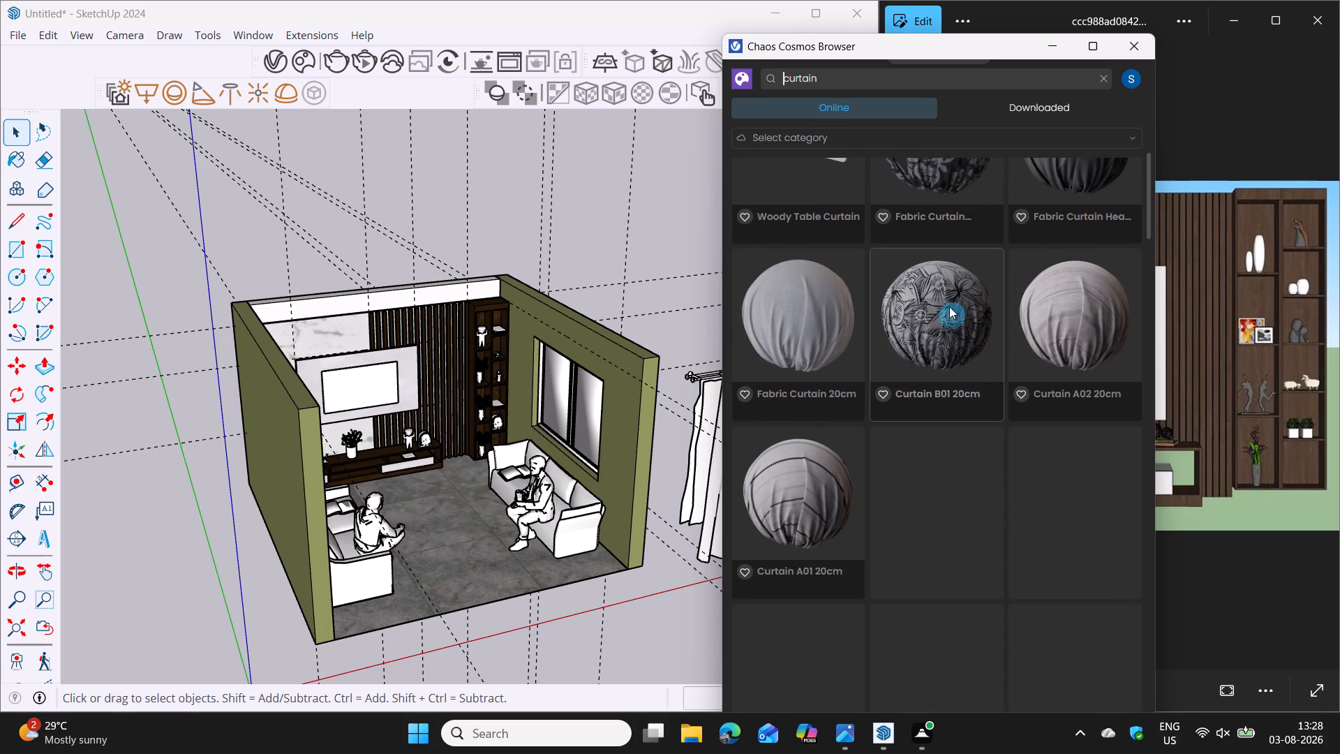
{"action": "scroll", "coordinate": [948, 318], "scroll_direction": "down", "scroll_amount": 7}
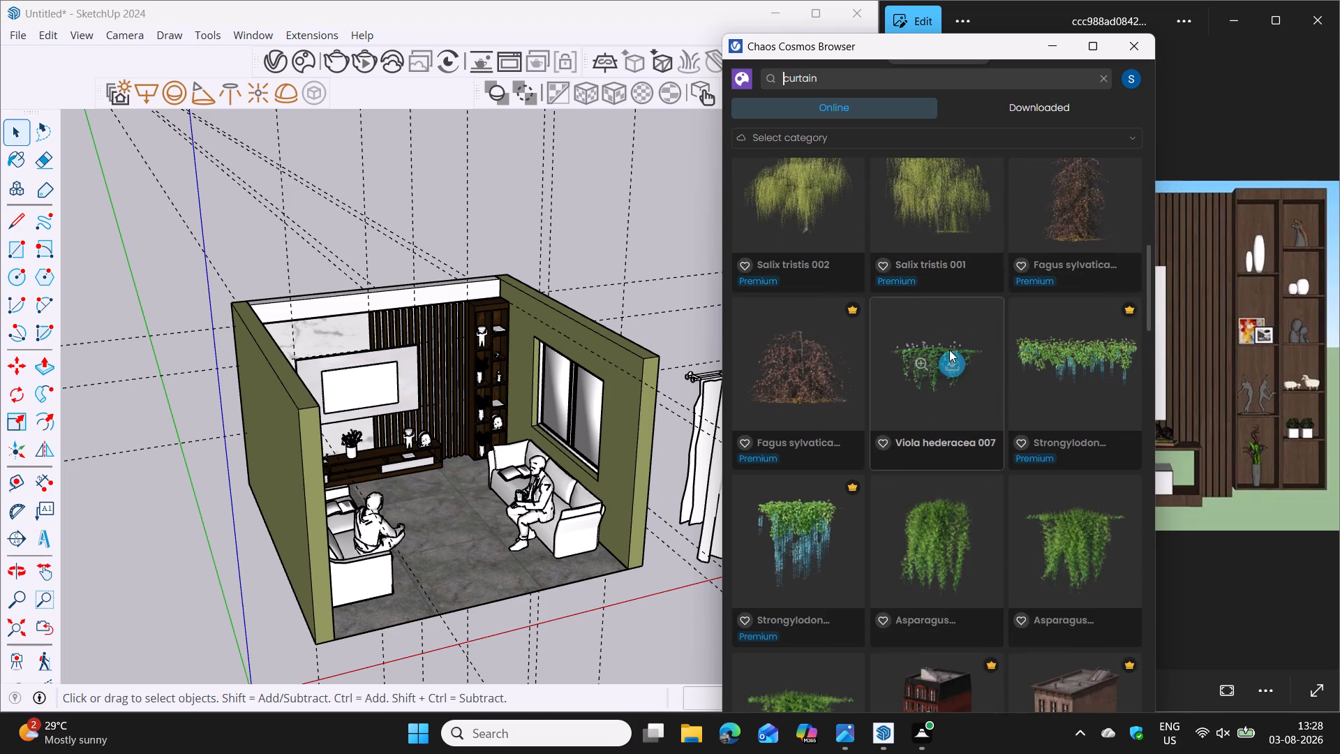
{"action": "scroll", "coordinate": [949, 350], "scroll_direction": "up", "scroll_amount": 20}
{"action": "scroll", "coordinate": [949, 350], "scroll_direction": "up", "scroll_amount": 15}
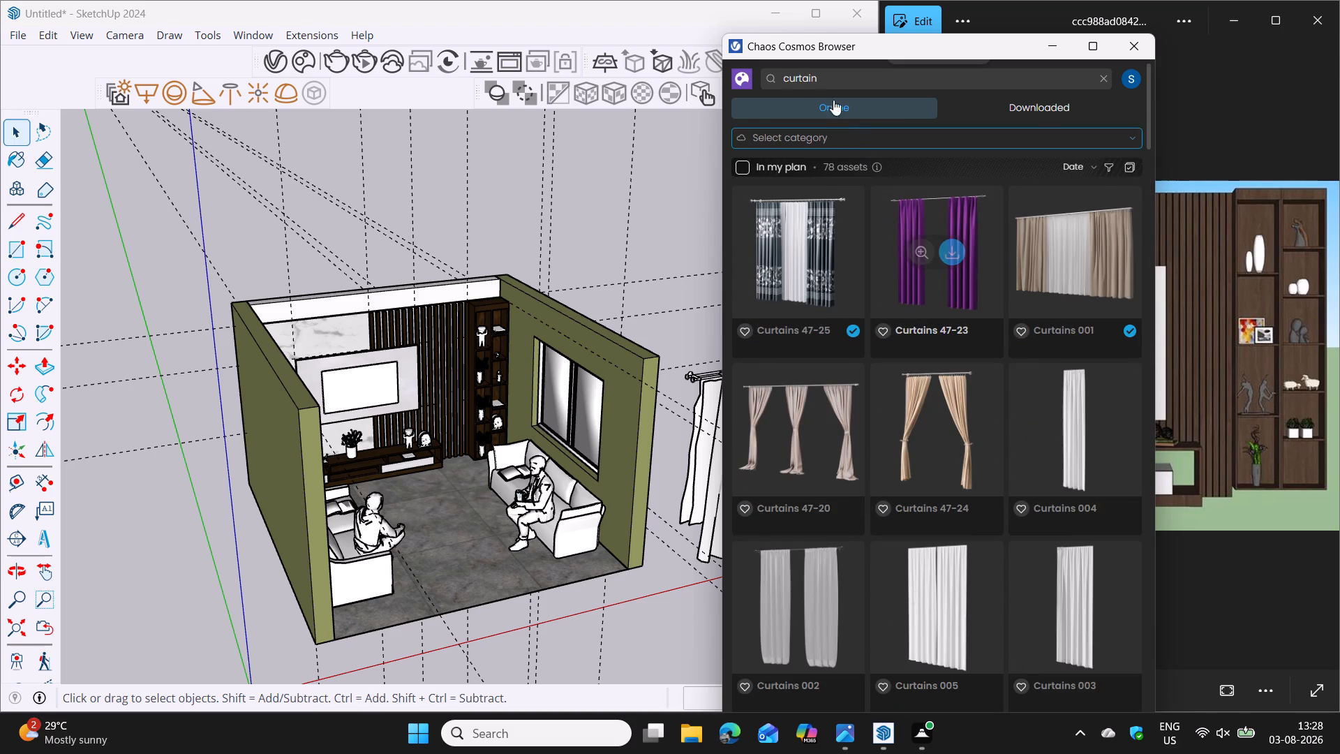
{"action": "type", "text": "window"}
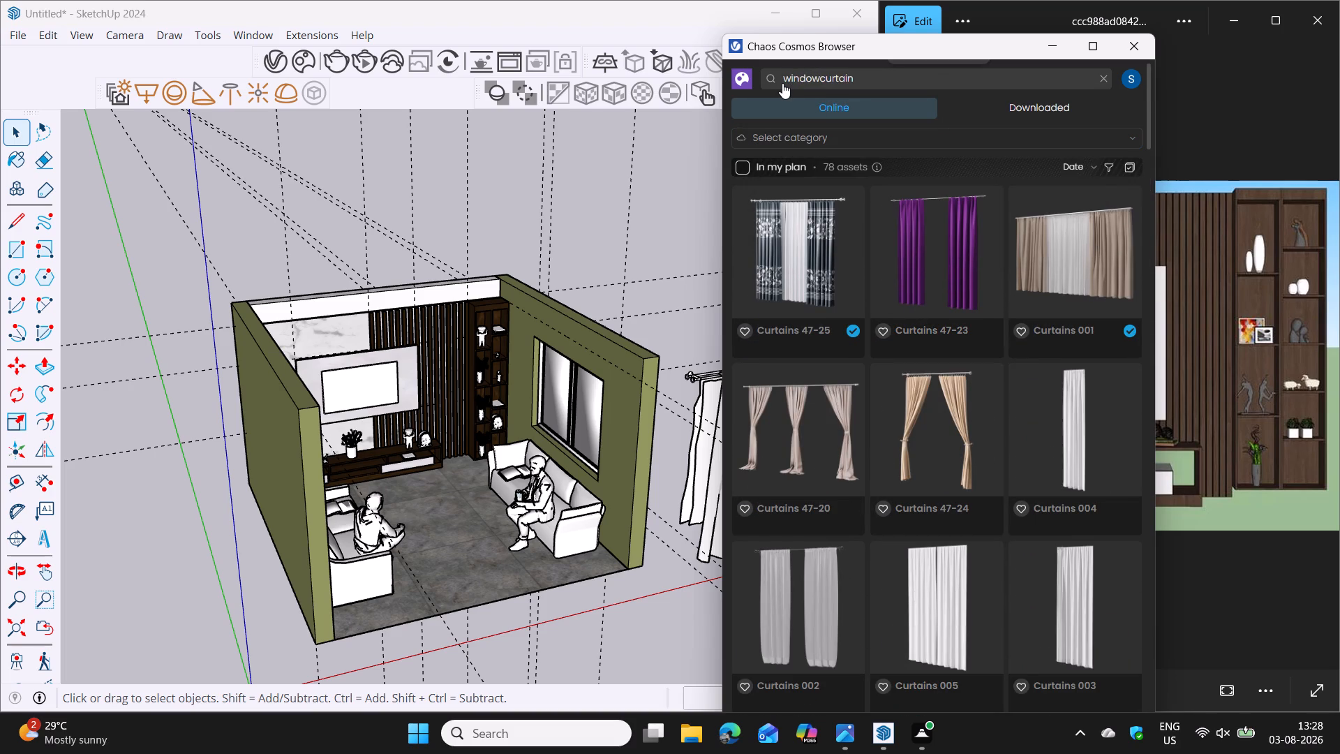
{"action": "key", "text": "space"}
{"action": "key", "text": "Return"}
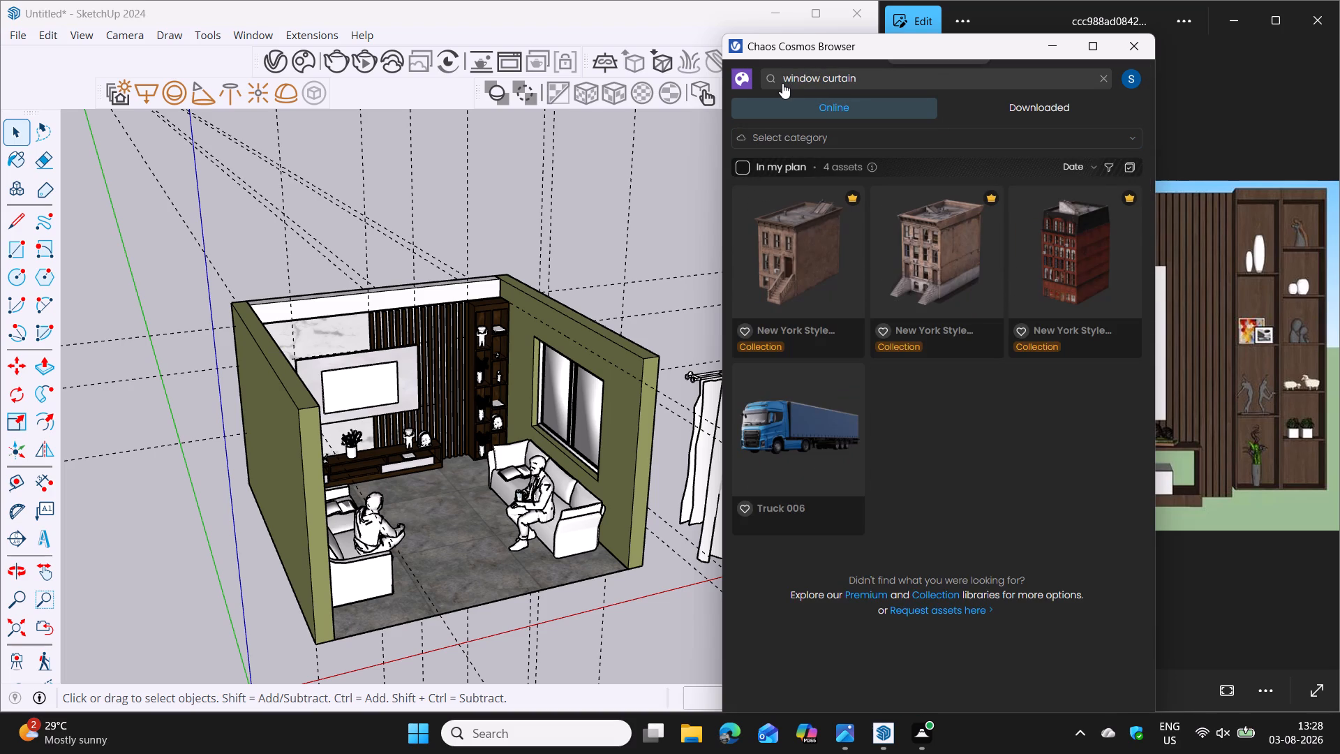
{"action": "scroll", "coordinate": [874, 319], "scroll_direction": "down", "scroll_amount": 4}
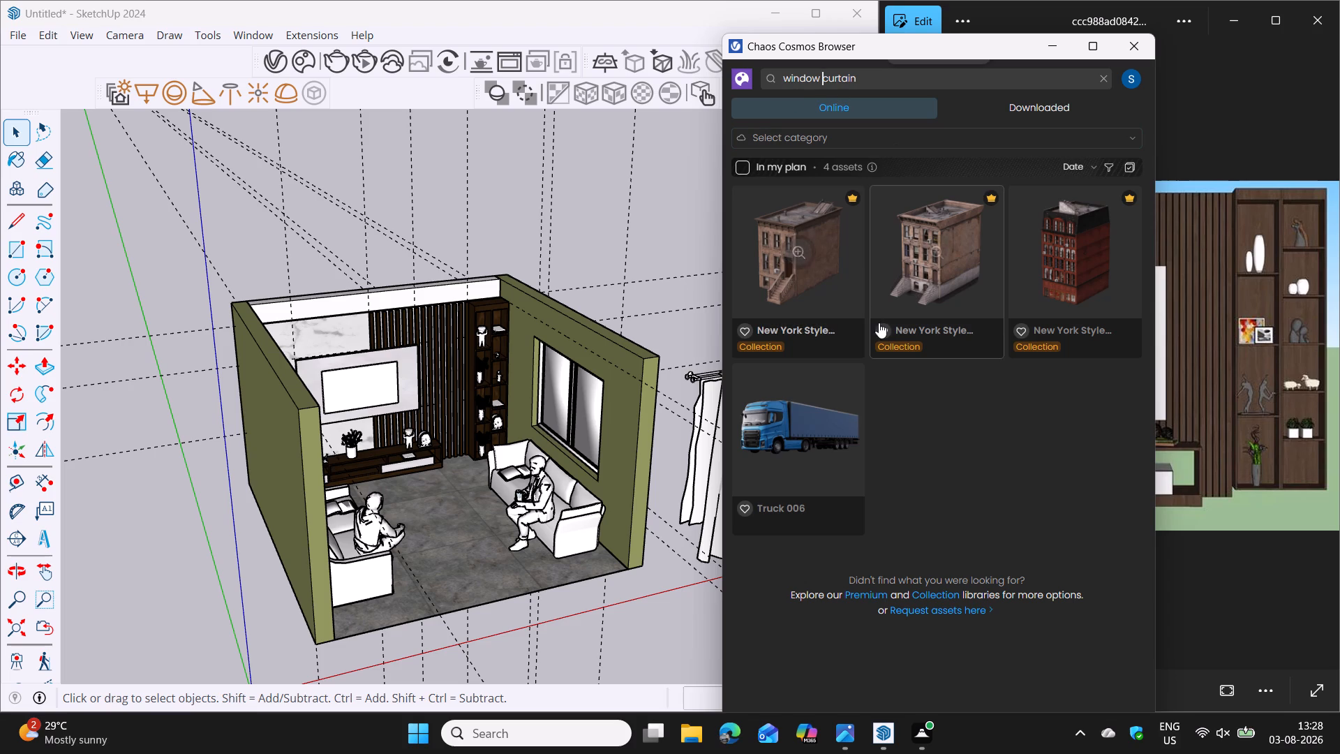
{"action": "scroll", "coordinate": [883, 317], "scroll_direction": "up", "scroll_amount": 9}
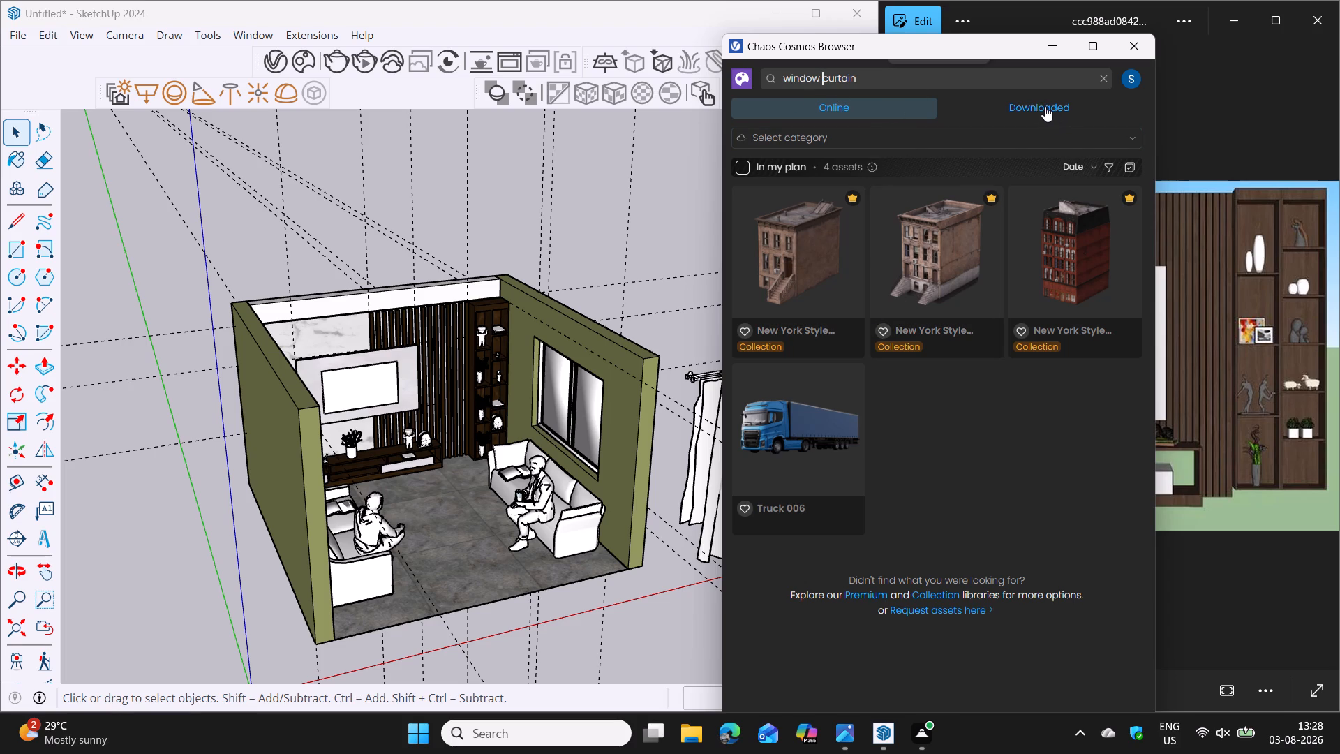
{"action": "left_click", "coordinate": [1045, 106]}
{"action": "left_click", "coordinate": [1128, 52]}
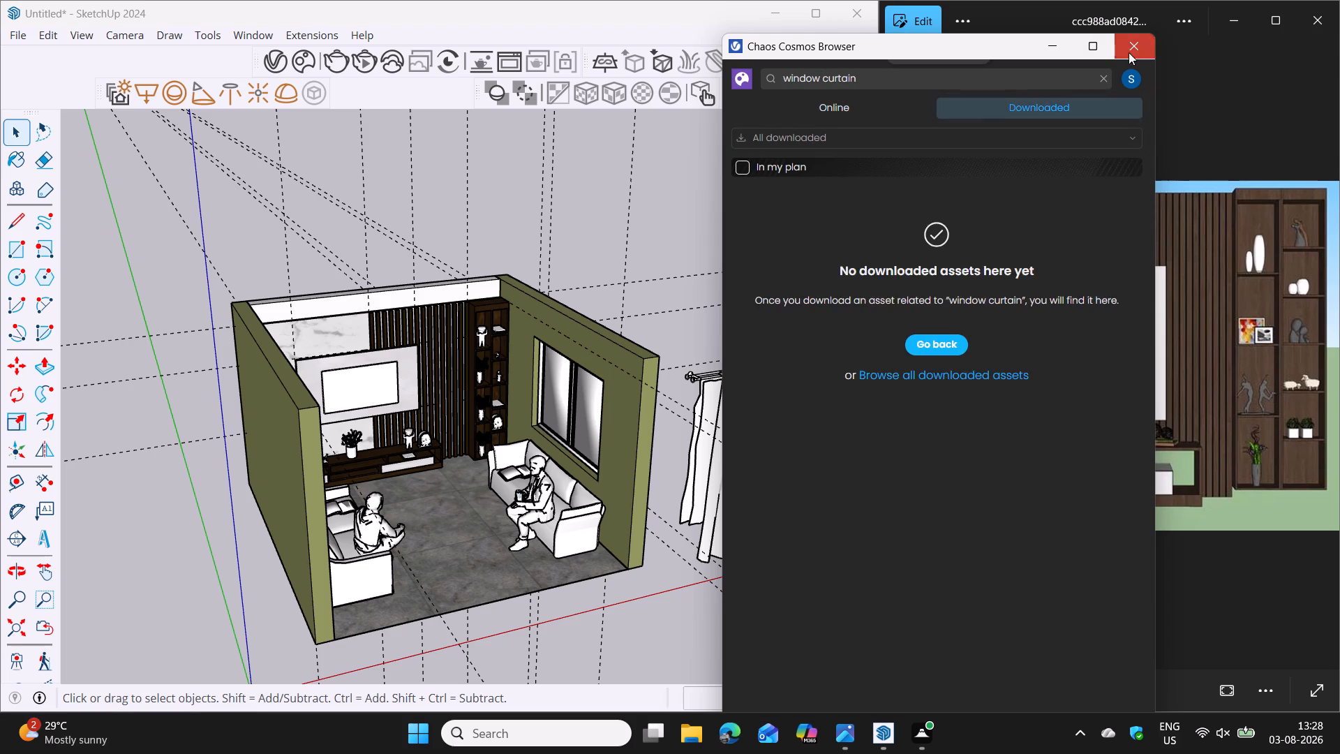
Erase Curtains 001 outside the room, keeping Curtains 47-25.
{"action": "scroll", "coordinate": [799, 450], "scroll_direction": "down", "scroll_amount": 5}
{"action": "middle_click_drag", "start_coordinate": [794, 480], "coordinate": [636, 459], "text": "shift"}
{"action": "middle_click_drag", "start_coordinate": [659, 452], "coordinate": [632, 585]}
{"action": "left_click", "coordinate": [664, 438]}
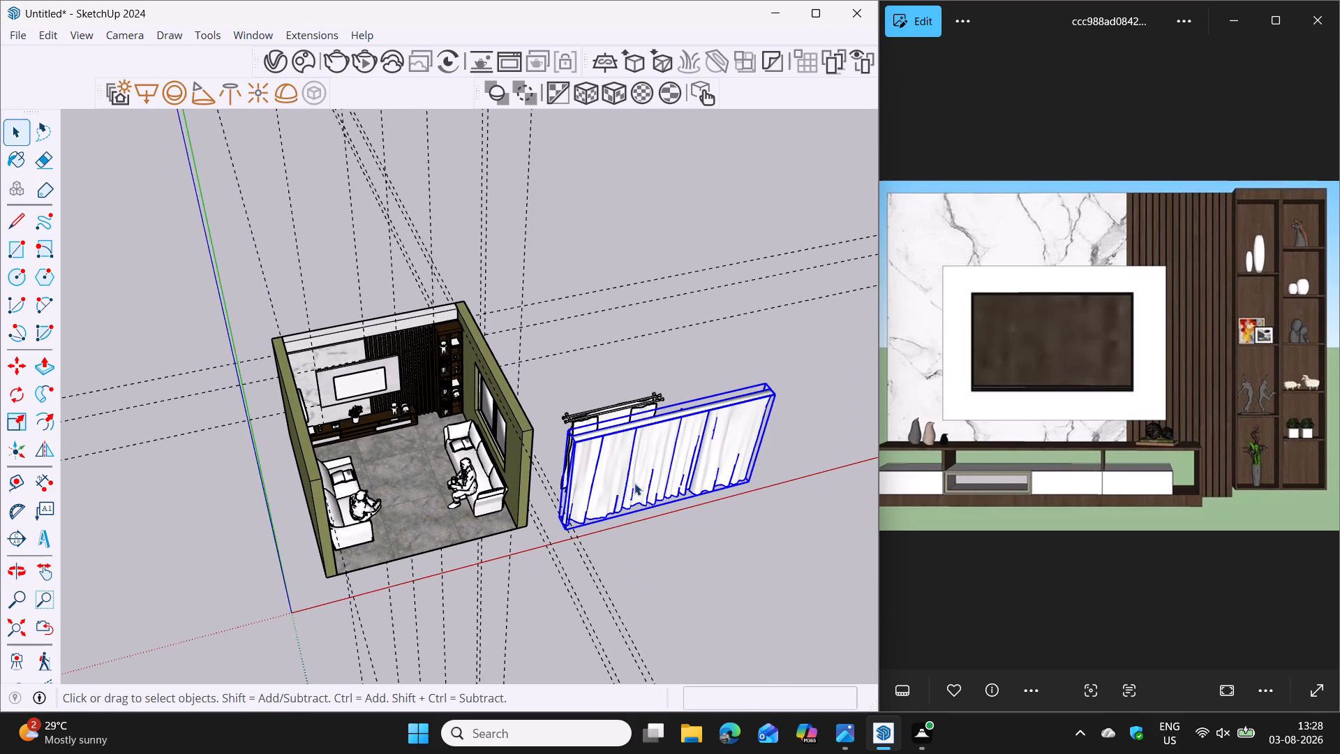
{"action": "middle_click_drag", "start_coordinate": [634, 483], "coordinate": [668, 332]}
{"action": "scroll", "coordinate": [677, 382], "scroll_direction": "up", "scroll_amount": 8}
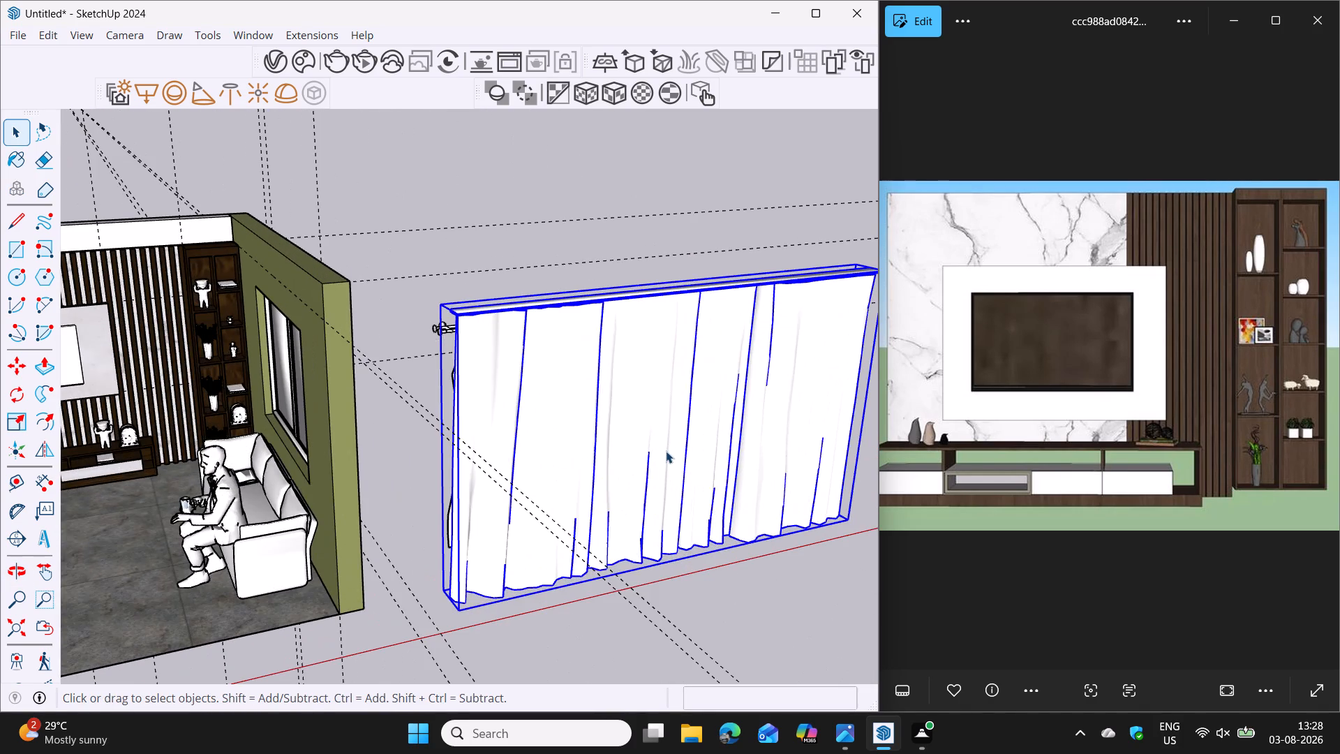
{"action": "scroll", "coordinate": [655, 464], "scroll_direction": "down", "scroll_amount": 6}
{"action": "middle_click_drag", "start_coordinate": [658, 450], "coordinate": [644, 478]}
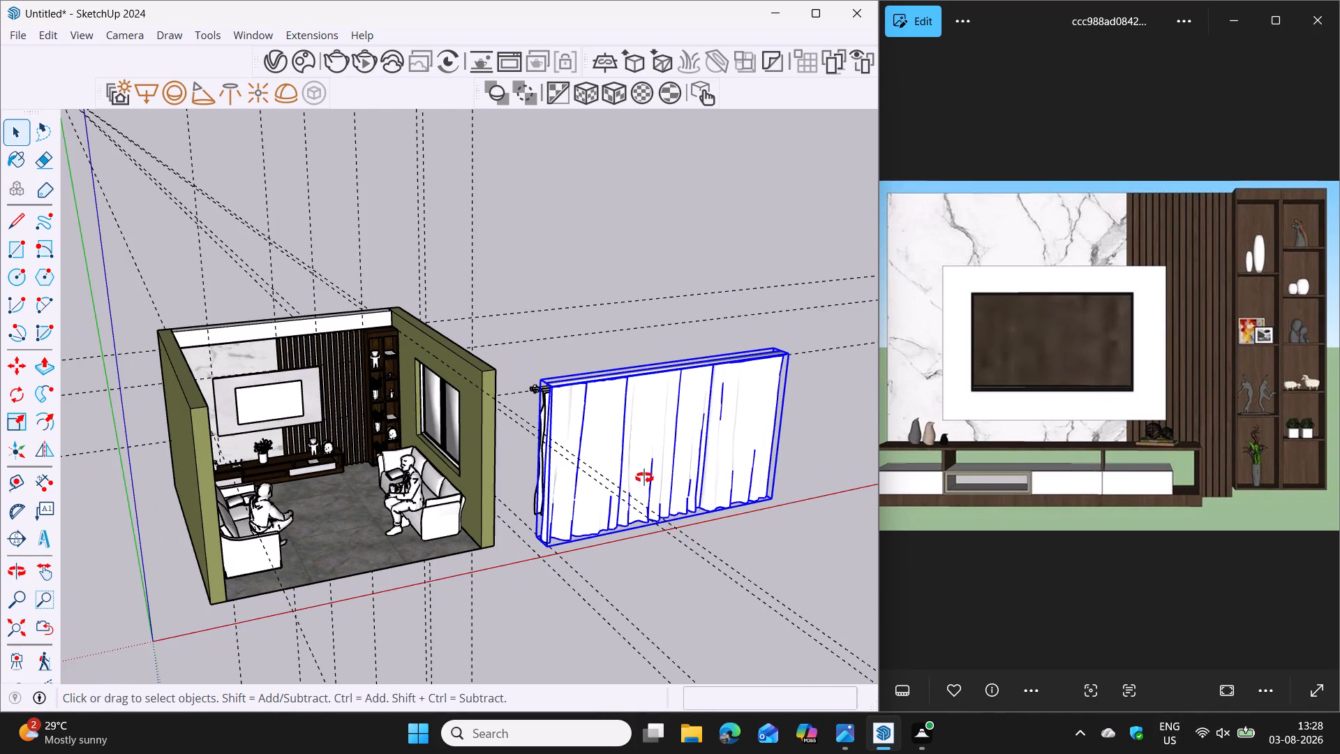
{"action": "middle_click_drag", "start_coordinate": [644, 478], "coordinate": [368, 627]}
{"action": "right_click", "coordinate": [588, 576]}
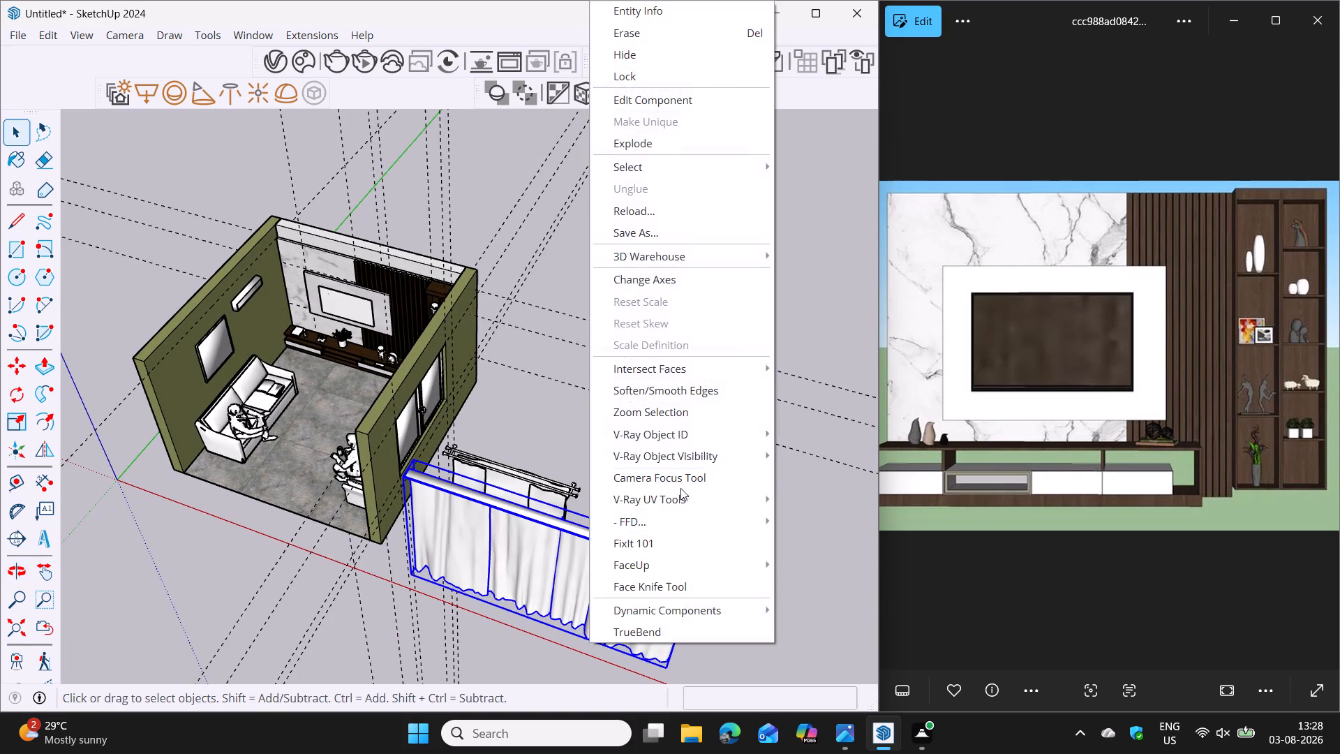
{"action": "left_click", "coordinate": [648, 35]}
Rotate Curtains 47-25 by 90 degrees about the vertical axis at its bottom corner, so it runs parallel to the window wall.
{"action": "left_click", "coordinate": [515, 502]}
{"action": "middle_click_drag", "start_coordinate": [511, 528], "coordinate": [632, 366]}
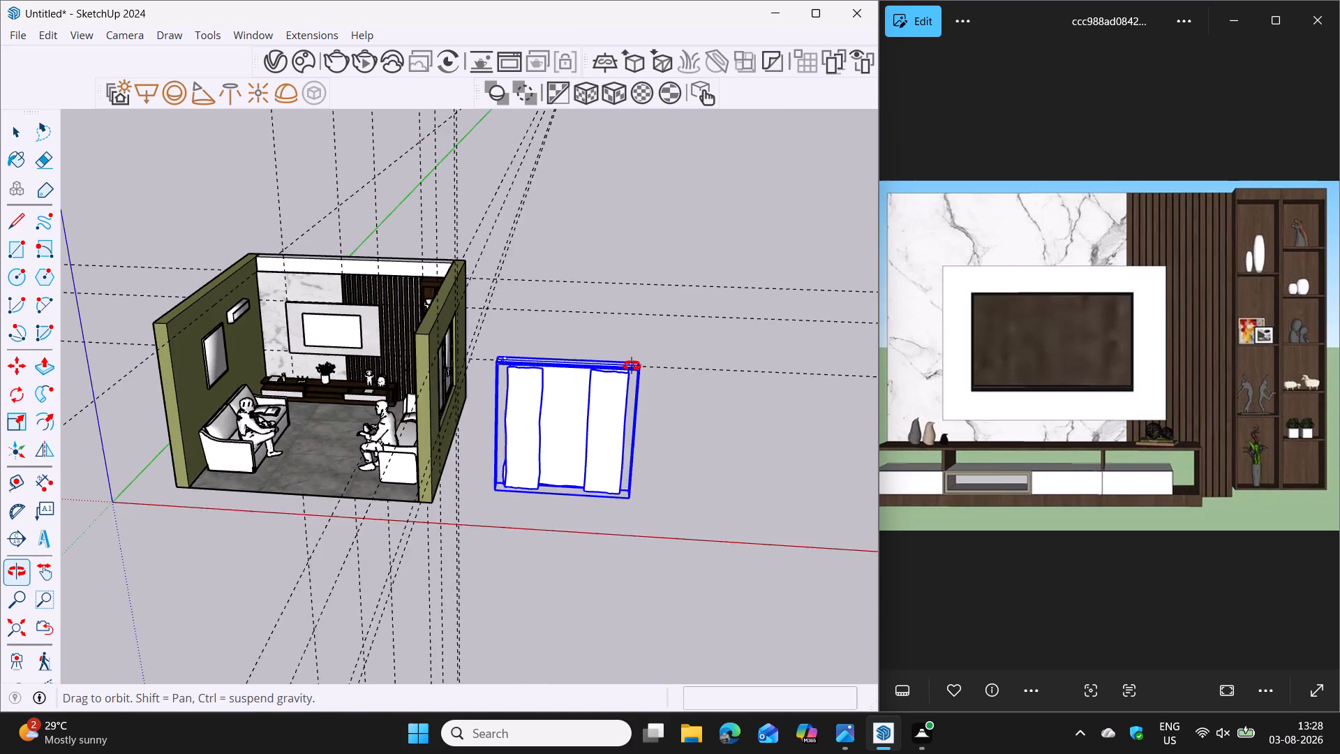
{"action": "middle_click_drag", "start_coordinate": [632, 366], "coordinate": [632, 365]}
{"action": "scroll", "coordinate": [586, 422], "scroll_direction": "up", "scroll_amount": 10}
{"action": "key", "text": "q"}
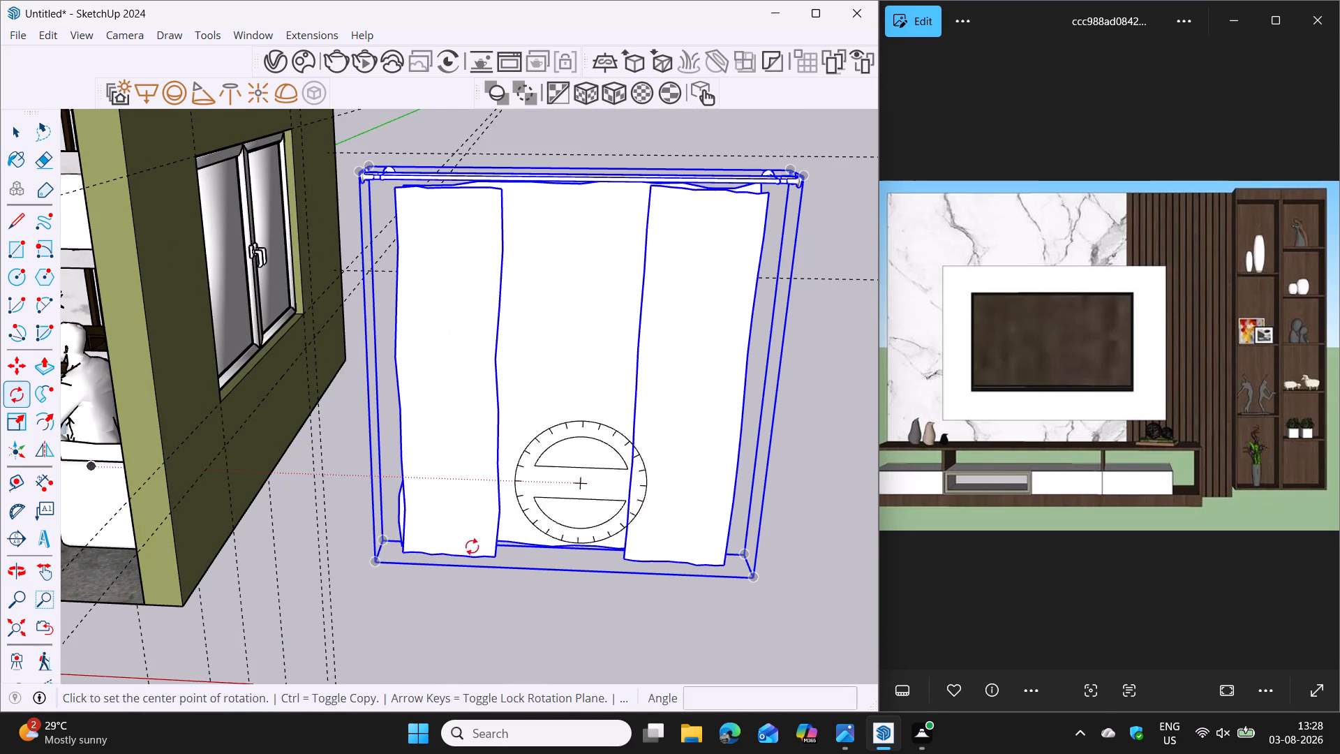
{"action": "key", "text": "Up"}
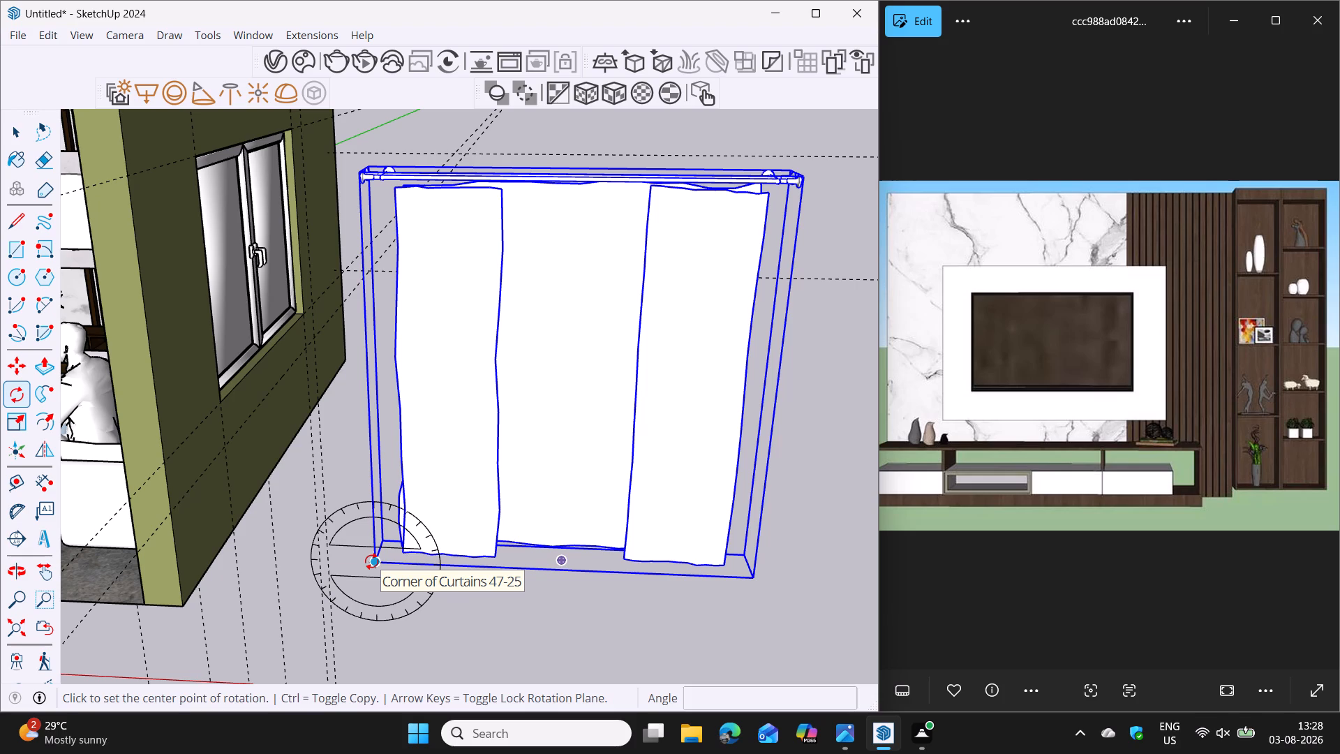
{"action": "left_click", "coordinate": [376, 564]}
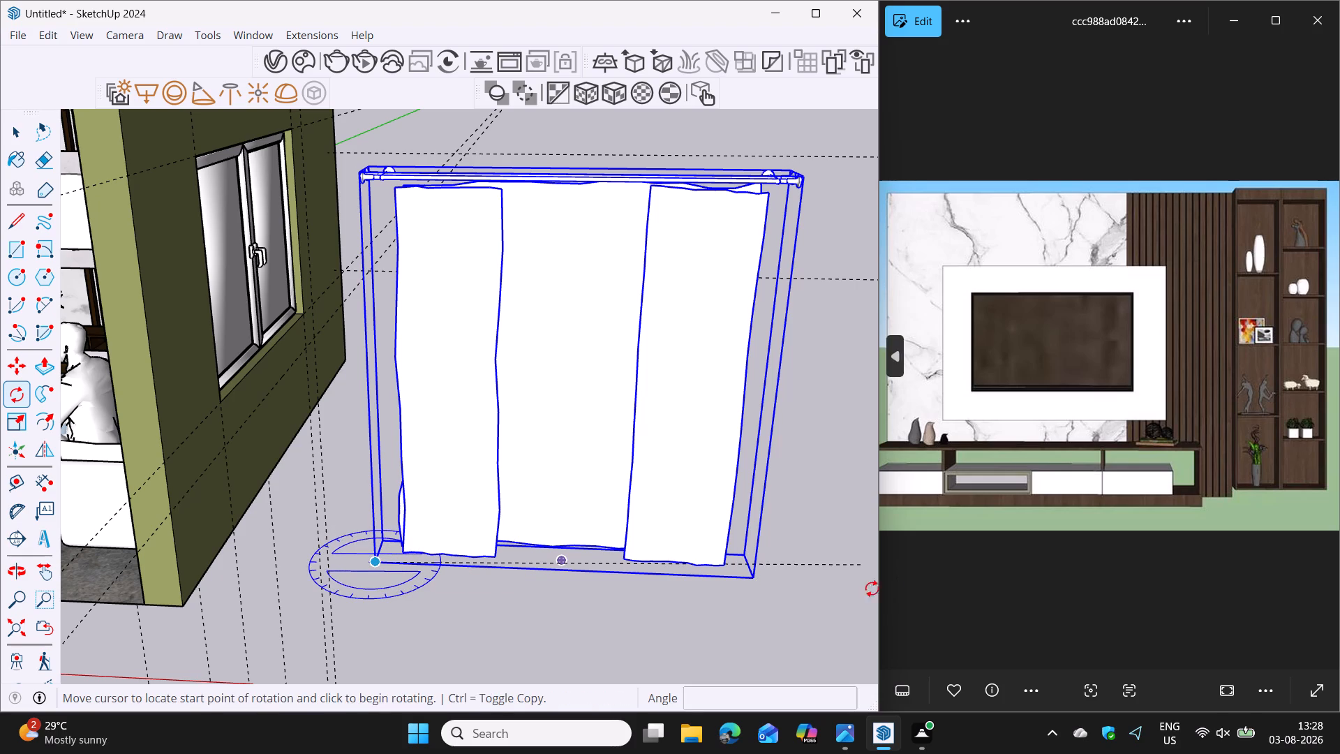
{"action": "left_click", "coordinate": [830, 589]}
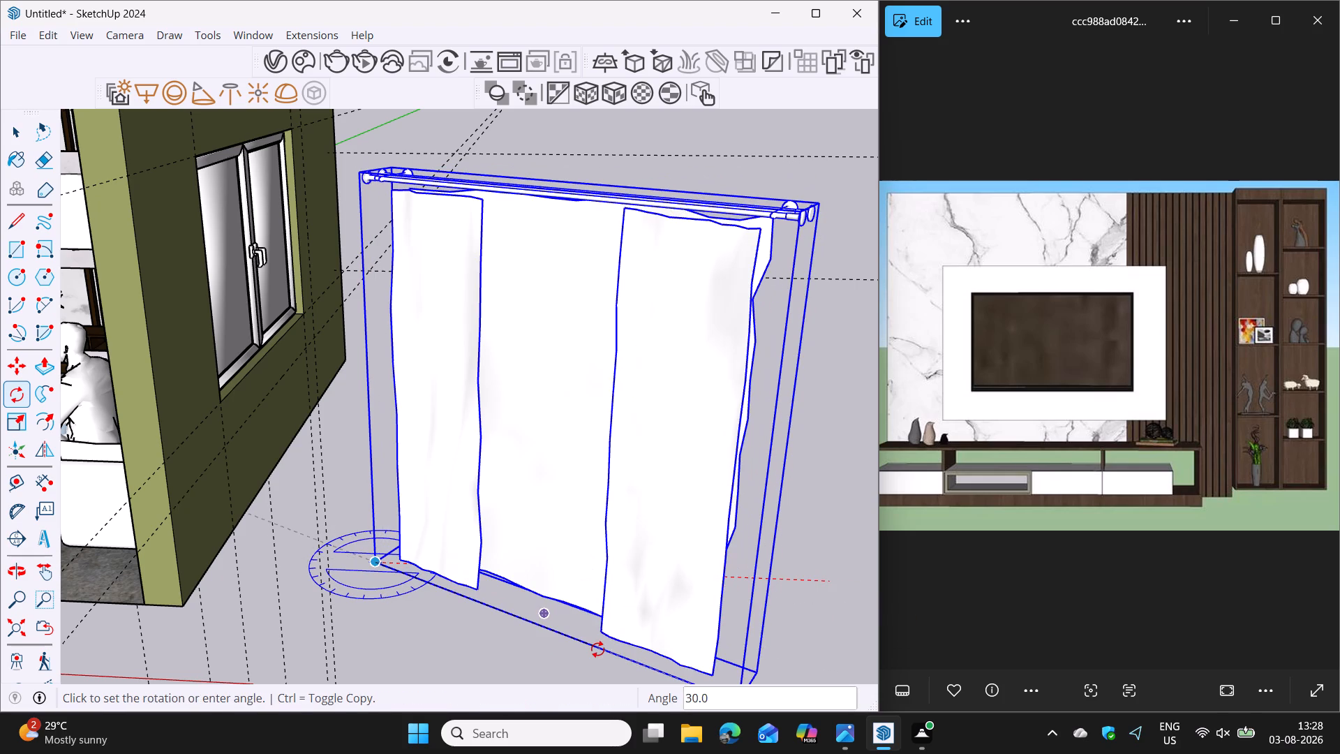
{"action": "type", "text": "90"}
{"action": "key", "text": "Return"}
{"action": "scroll", "coordinate": [600, 640], "scroll_direction": "down", "scroll_amount": 6}
{"action": "middle_click_drag", "start_coordinate": [436, 642], "coordinate": [593, 640], "text": "shift"}
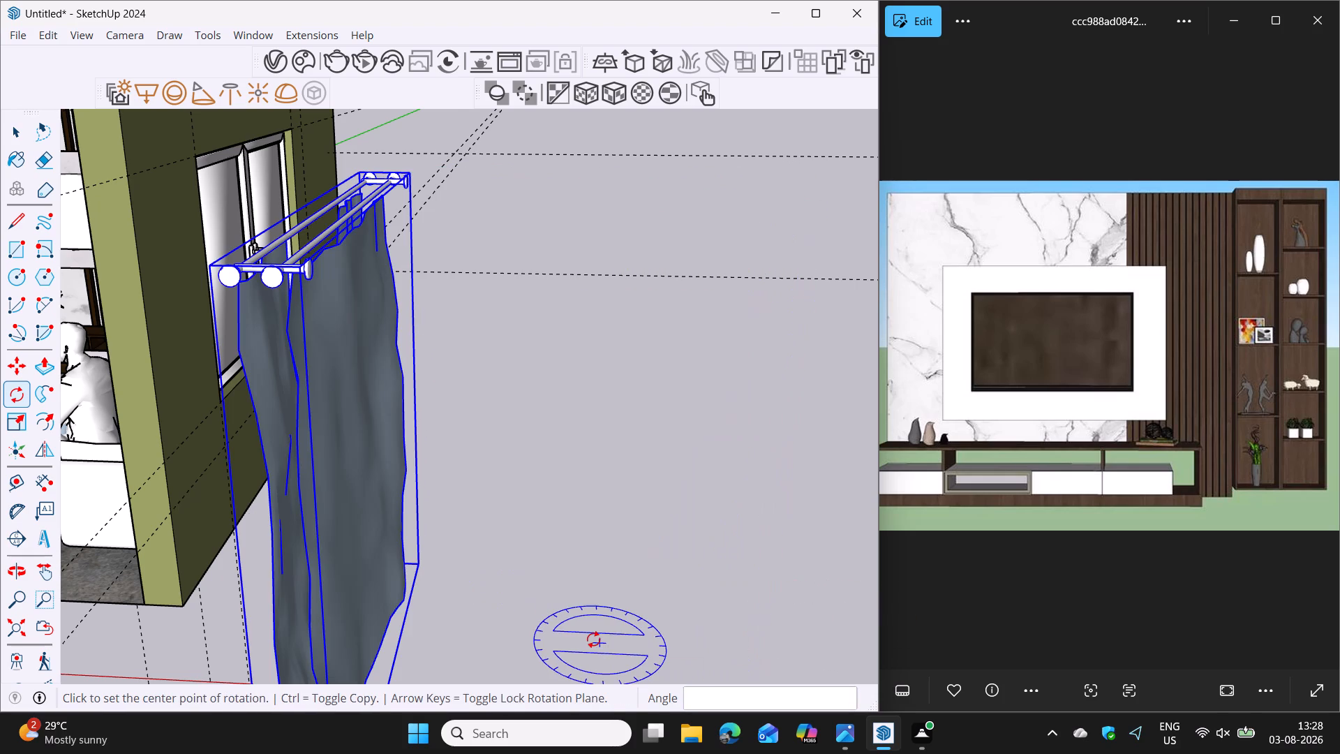
{"action": "middle_click_drag", "start_coordinate": [593, 640], "coordinate": [546, 510], "text": "shift"}
{"action": "middle_click_drag", "start_coordinate": [549, 531], "coordinate": [759, 549]}
{"action": "middle_click_drag", "start_coordinate": [773, 536], "coordinate": [648, 485], "text": "shift"}
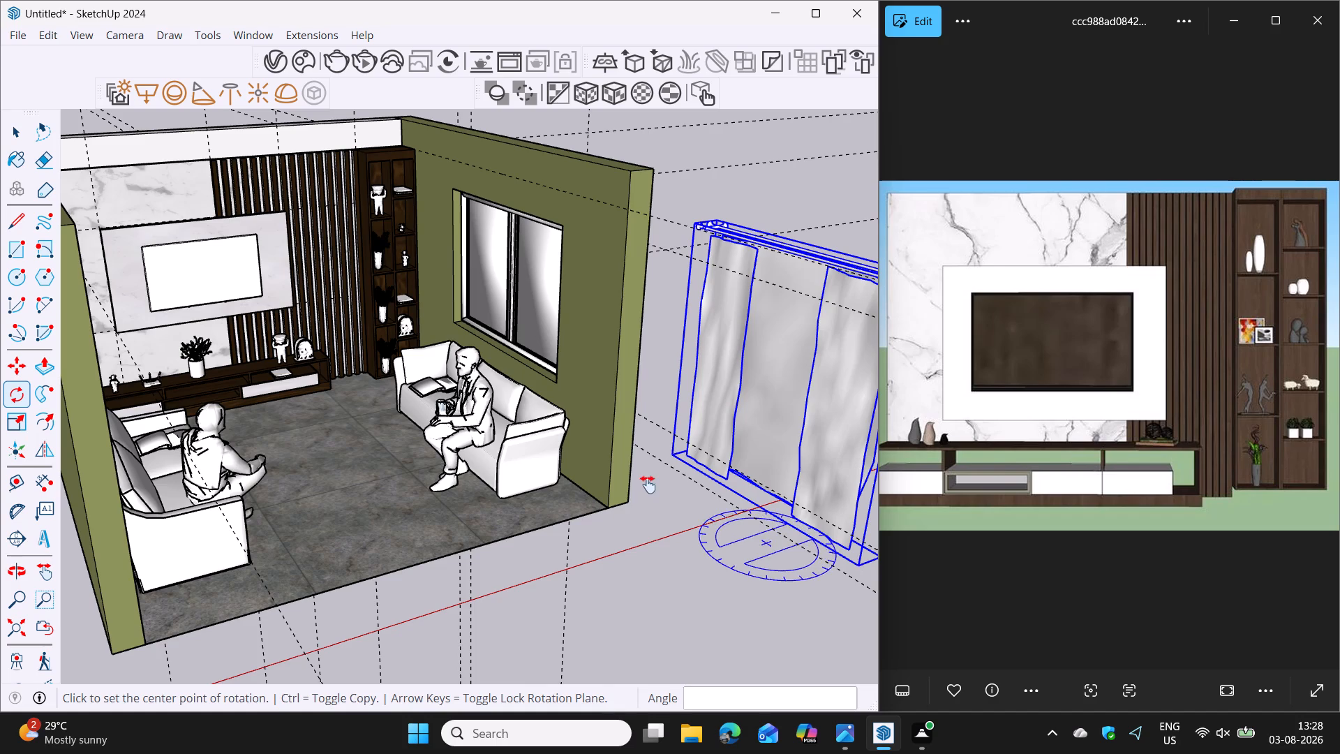
{"action": "middle_click_drag", "start_coordinate": [648, 485], "coordinate": [548, 466], "text": "shift"}
{"action": "key", "text": "space"}
Move Curtains 47-25 by its bottom back corner about 9' 9 3/8" onto the window wall's room-side face, in front of the window.
{"action": "middle_click_drag", "start_coordinate": [588, 464], "coordinate": [680, 480]}
{"action": "scroll", "coordinate": [706, 478], "scroll_direction": "up", "scroll_amount": 7}
{"action": "key", "text": "m"}
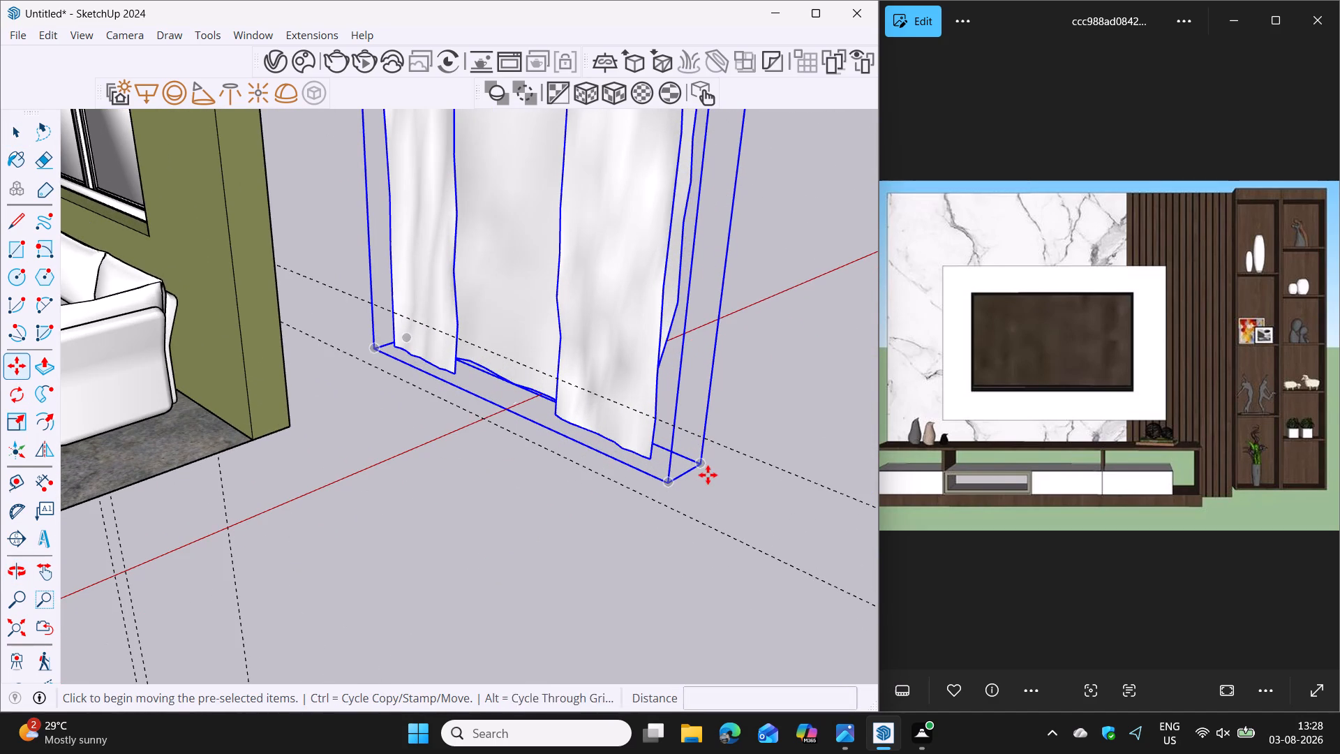
{"action": "left_click", "coordinate": [701, 463]}
{"action": "scroll", "coordinate": [473, 503], "scroll_direction": "down", "scroll_amount": 6}
{"action": "scroll", "coordinate": [404, 497], "scroll_direction": "down", "scroll_amount": 4}
{"action": "middle_click_drag", "start_coordinate": [343, 427], "coordinate": [422, 552], "text": "shift"}
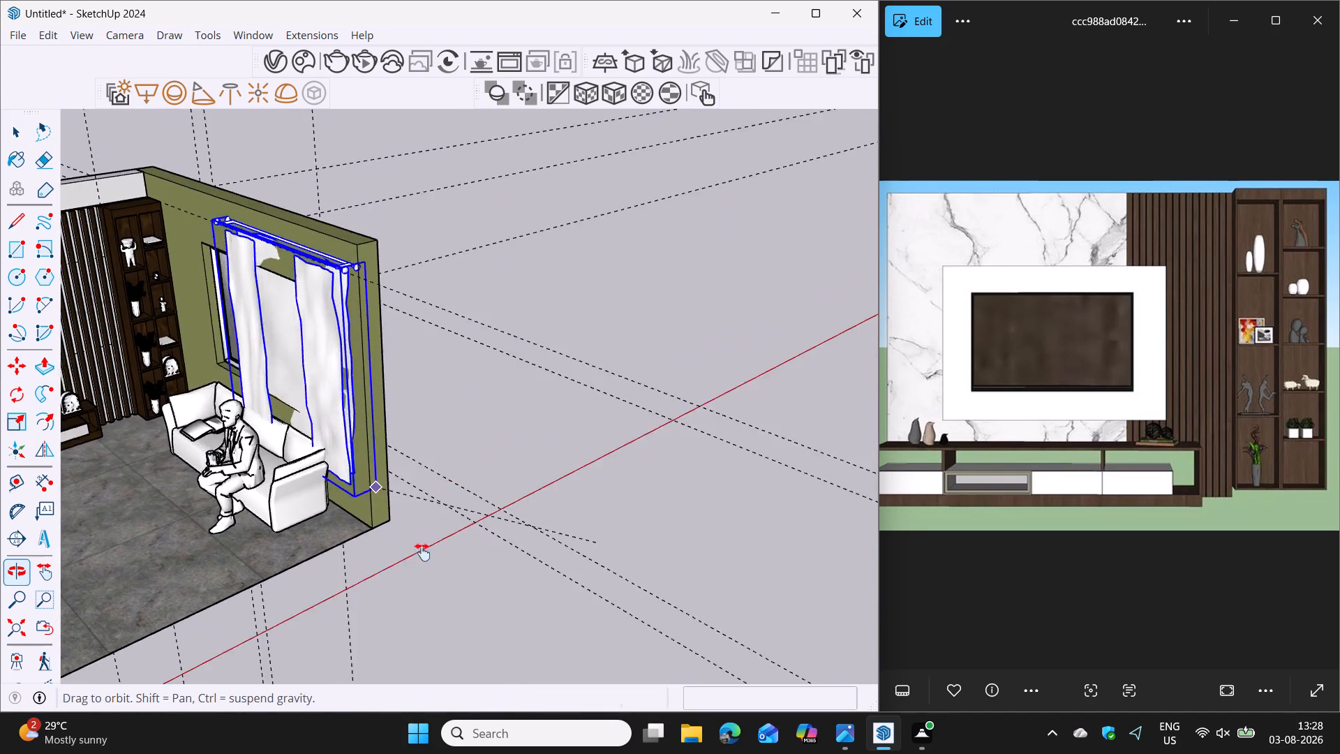
{"action": "middle_click_drag", "start_coordinate": [422, 552], "coordinate": [526, 535], "text": "shift"}
{"action": "middle_click_drag", "start_coordinate": [477, 472], "coordinate": [572, 478]}
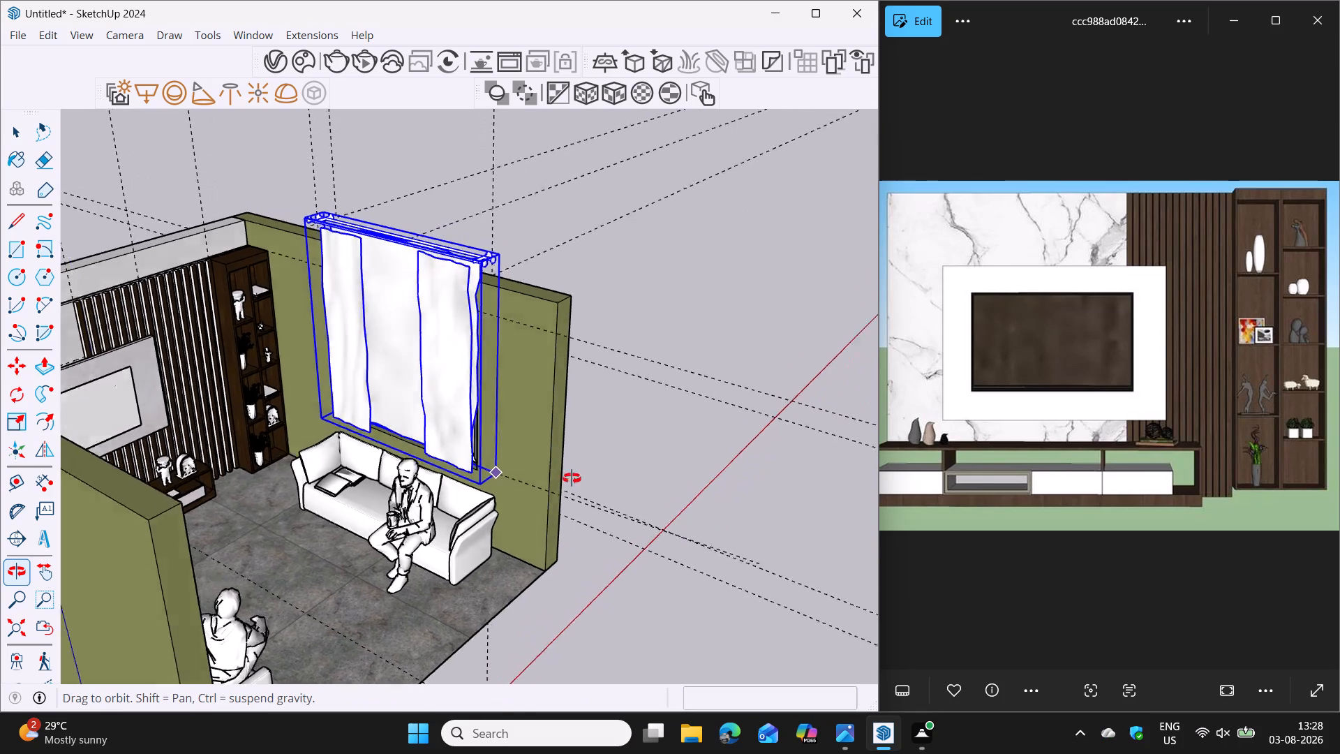
{"action": "middle_click_drag", "start_coordinate": [572, 478], "coordinate": [573, 478]}
{"action": "scroll", "coordinate": [545, 479], "scroll_direction": "up", "scroll_amount": 9}
{"action": "scroll", "coordinate": [488, 486], "scroll_direction": "up", "scroll_amount": 3}
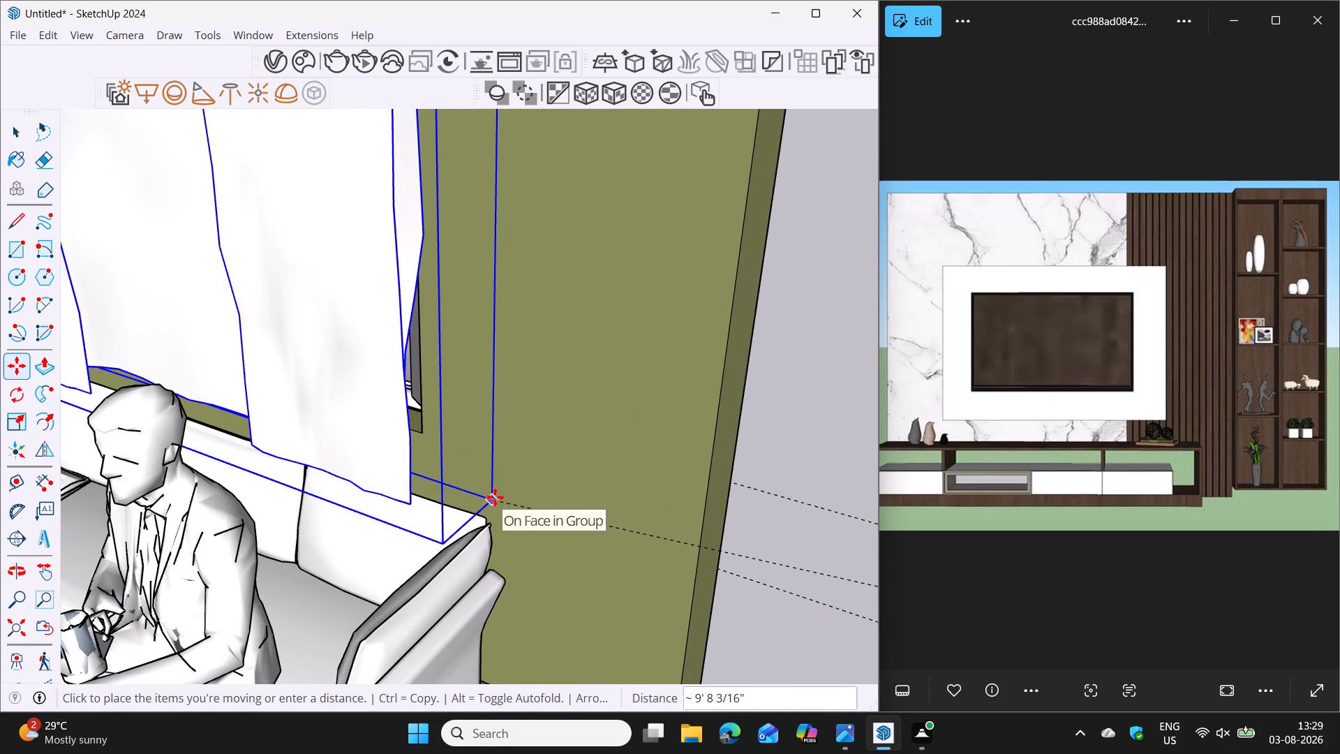
{"action": "middle_click_drag", "start_coordinate": [496, 489], "coordinate": [301, 501]}
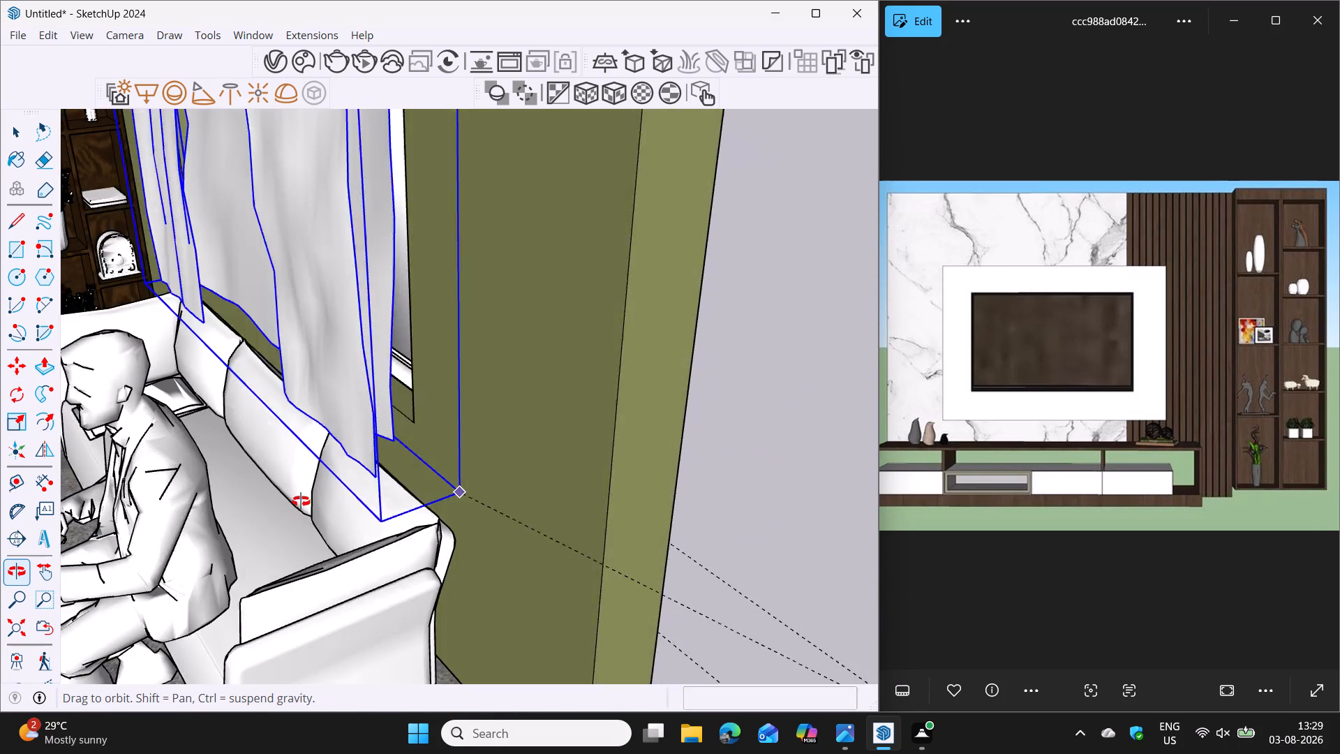
{"action": "middle_click_drag", "start_coordinate": [301, 501], "coordinate": [295, 501]}
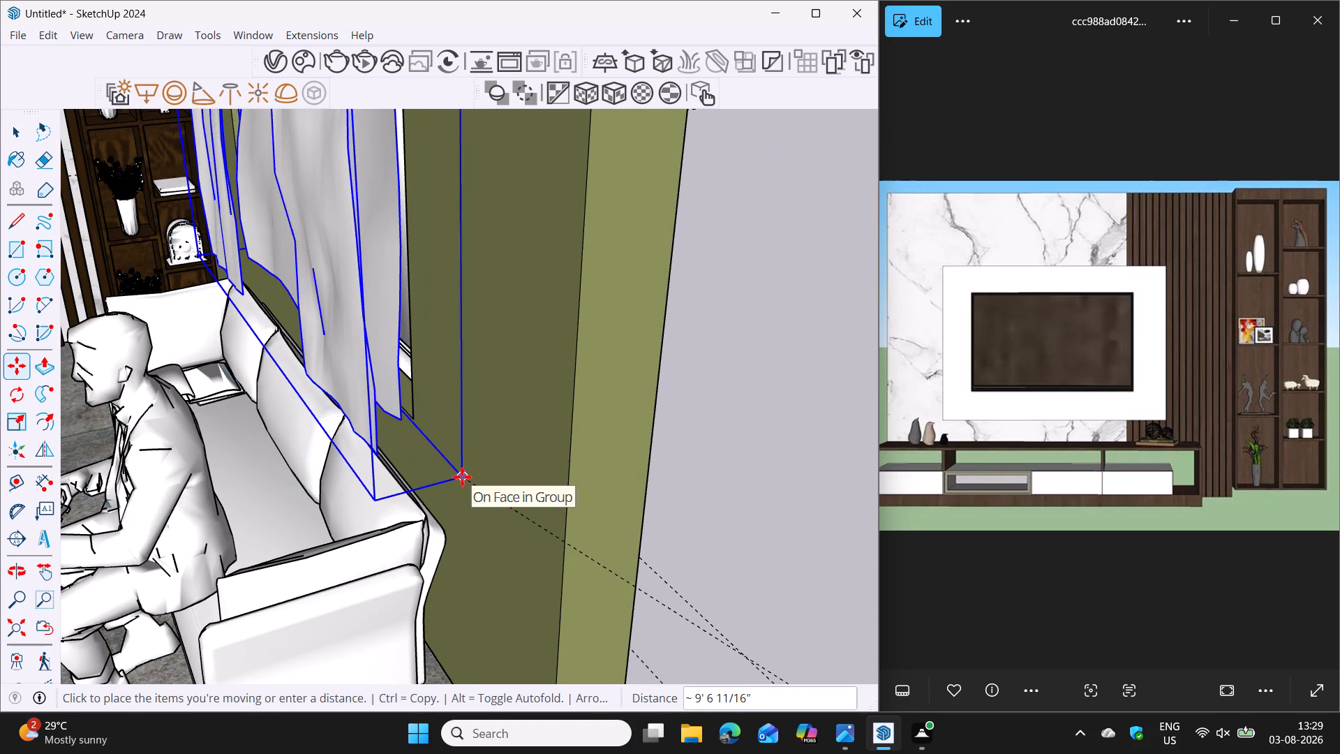
{"action": "left_click", "coordinate": [446, 480]}
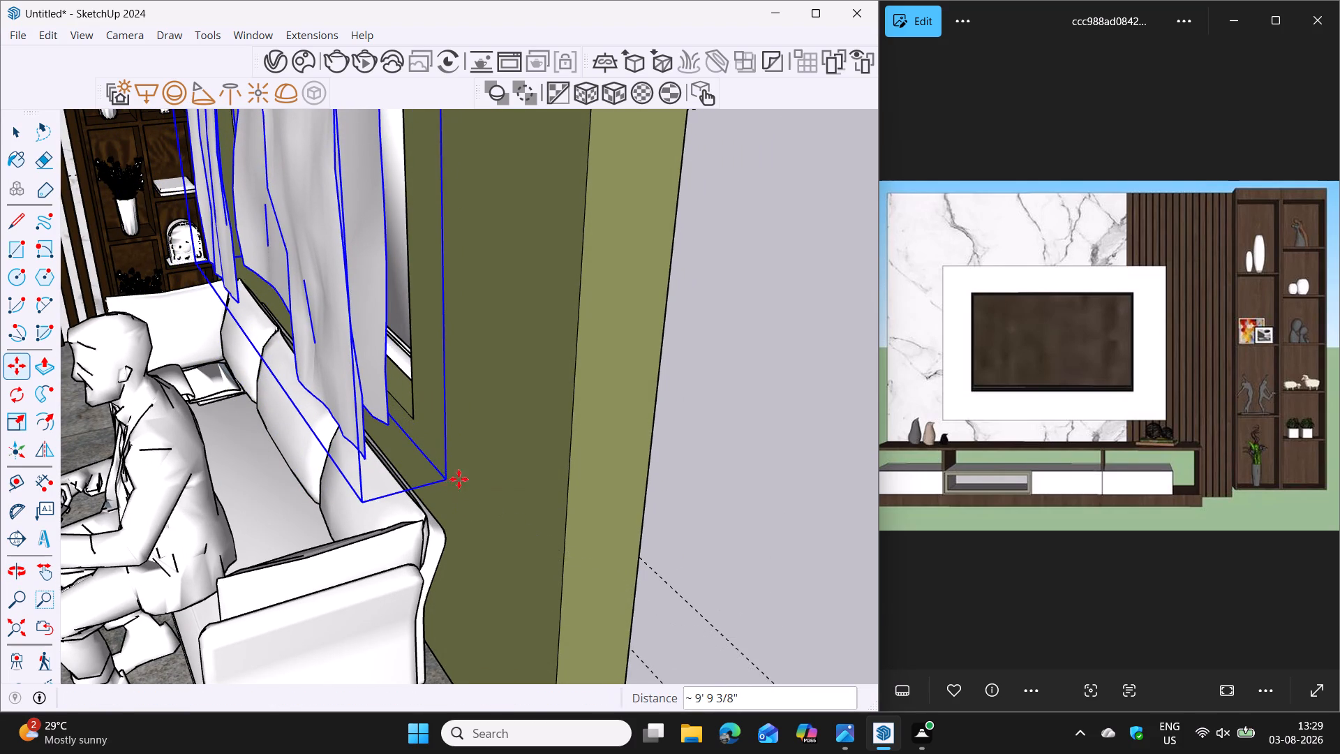
Show back edges and scale Curtains 47-25 down in height to about 0.79, lowering its top toward the window's top edge.
{"action": "scroll", "coordinate": [509, 475], "scroll_direction": "down", "scroll_amount": 12}
{"action": "middle_click_drag", "start_coordinate": [507, 443], "coordinate": [500, 494], "text": "shift"}
{"action": "middle_click_drag", "start_coordinate": [500, 494], "coordinate": [506, 494]}
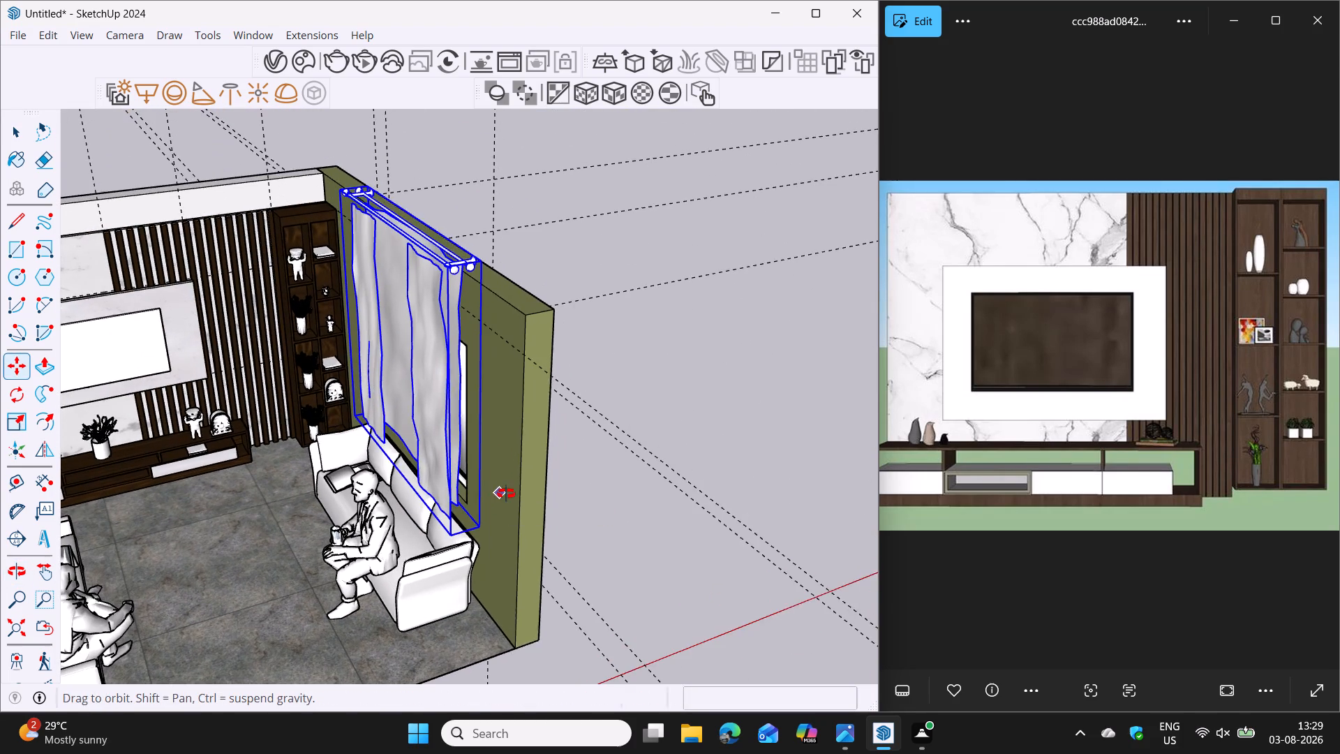
{"action": "middle_click_drag", "start_coordinate": [506, 494], "coordinate": [770, 441]}
{"action": "middle_click_drag", "start_coordinate": [600, 371], "coordinate": [576, 468]}
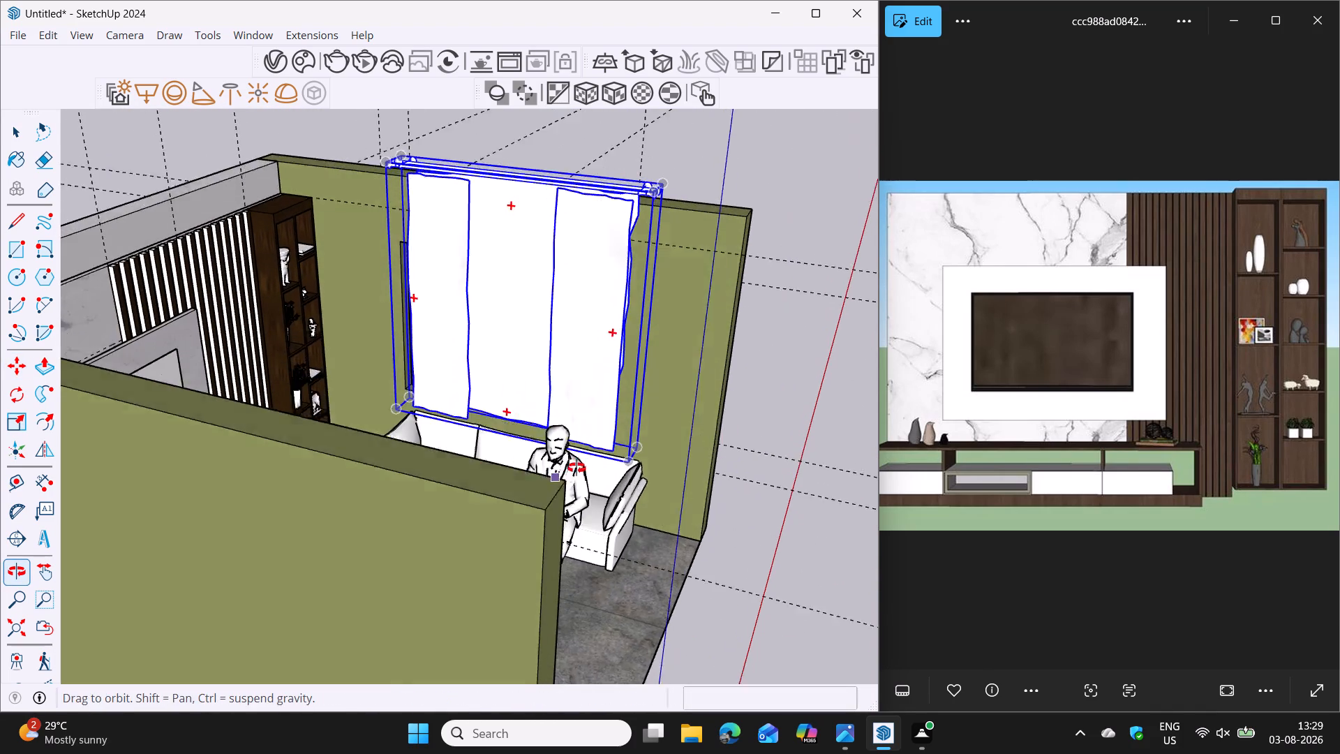
{"action": "middle_click_drag", "start_coordinate": [576, 468], "coordinate": [577, 478]}
{"action": "middle_click_drag", "start_coordinate": [532, 431], "coordinate": [660, 446]}
{"action": "scroll", "coordinate": [460, 392], "scroll_direction": "up", "scroll_amount": 4}
{"action": "middle_click_drag", "start_coordinate": [470, 339], "coordinate": [431, 406], "text": "shift"}
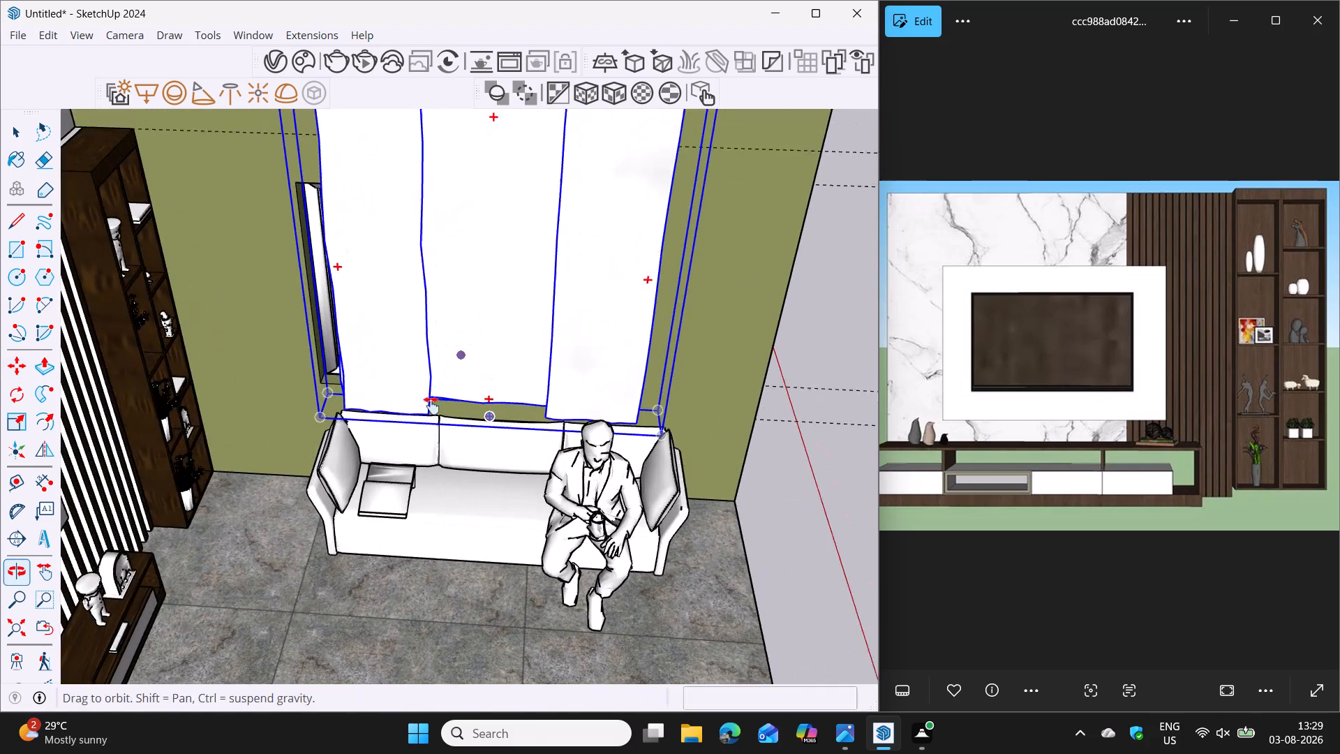
{"action": "middle_click_drag", "start_coordinate": [431, 406], "coordinate": [418, 426], "text": "shift"}
{"action": "middle_click_drag", "start_coordinate": [418, 443], "coordinate": [454, 413]}
{"action": "scroll", "coordinate": [439, 420], "scroll_direction": "up", "scroll_amount": 1}
{"action": "key", "text": "s"}
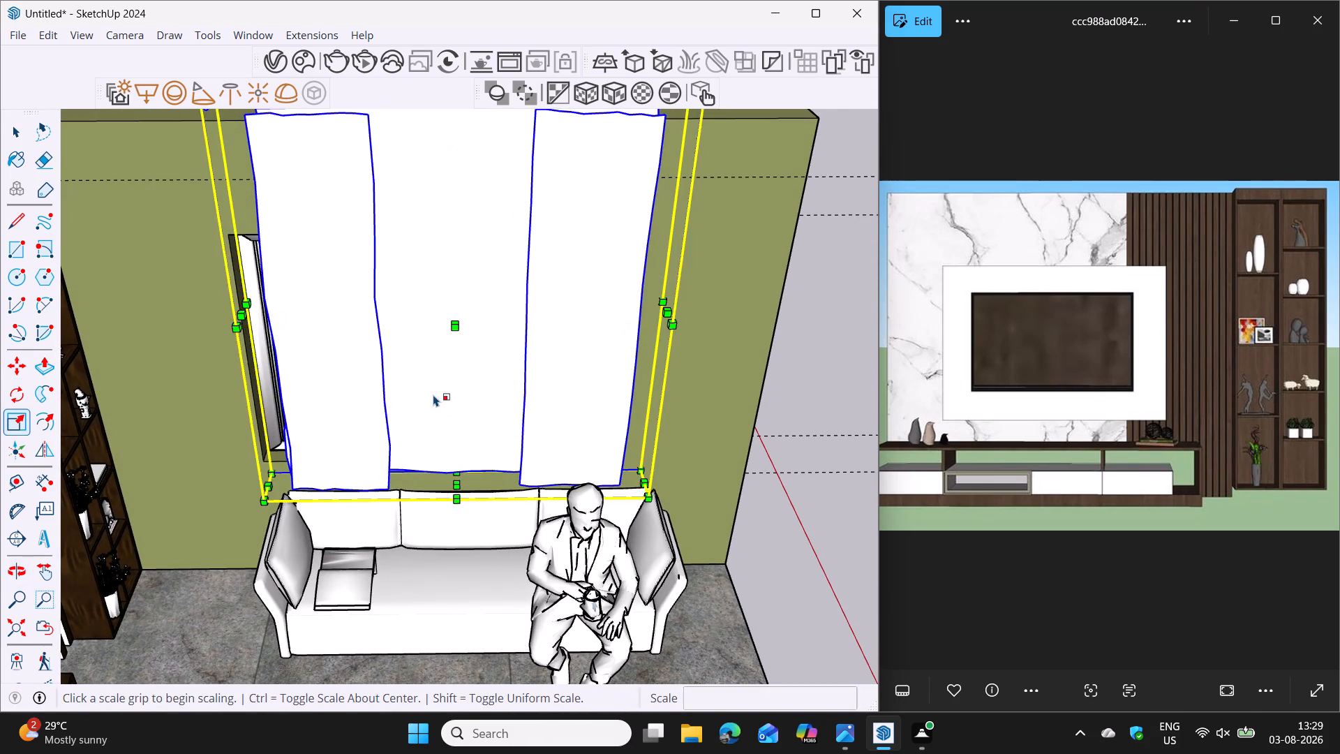
{"action": "scroll", "coordinate": [433, 394], "scroll_direction": "down", "scroll_amount": 4}
{"action": "key", "text": "k"}
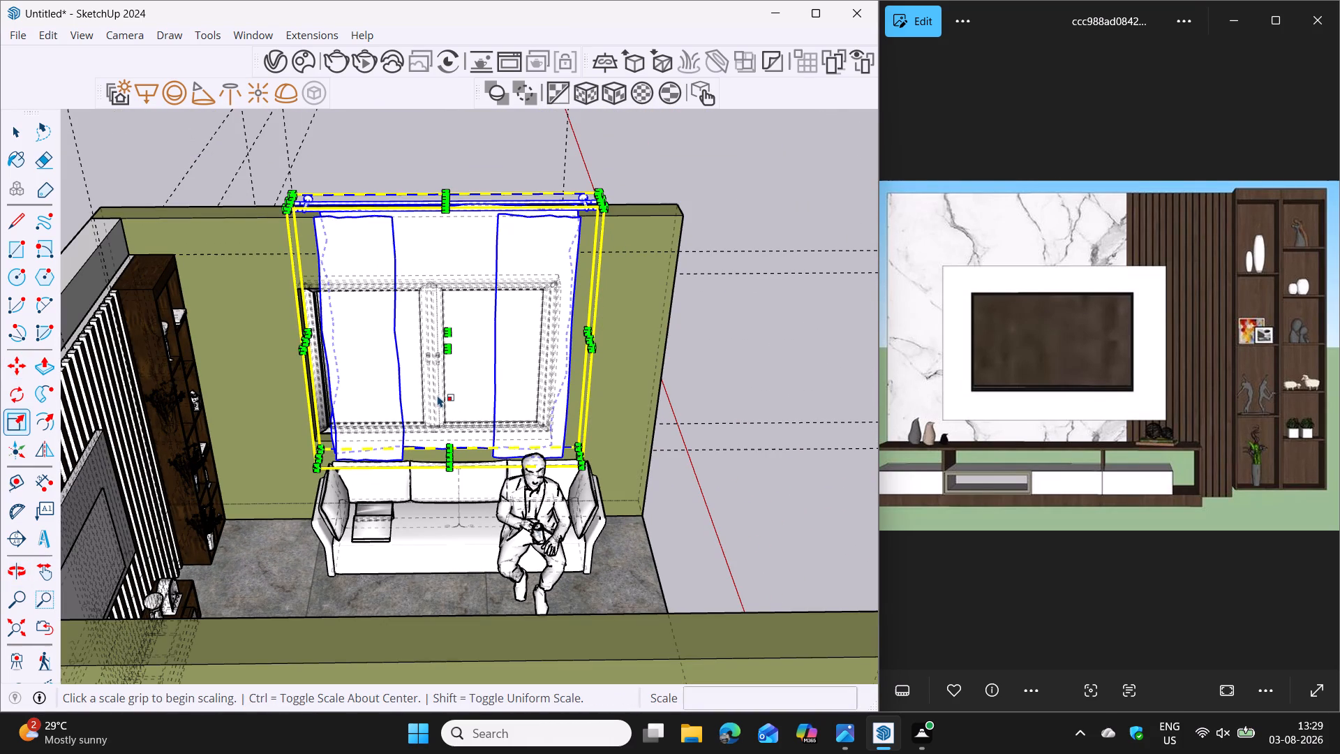
{"action": "middle_click_drag", "start_coordinate": [445, 379], "coordinate": [439, 415], "text": "shift"}
{"action": "scroll", "coordinate": [450, 243], "scroll_direction": "up", "scroll_amount": 4}
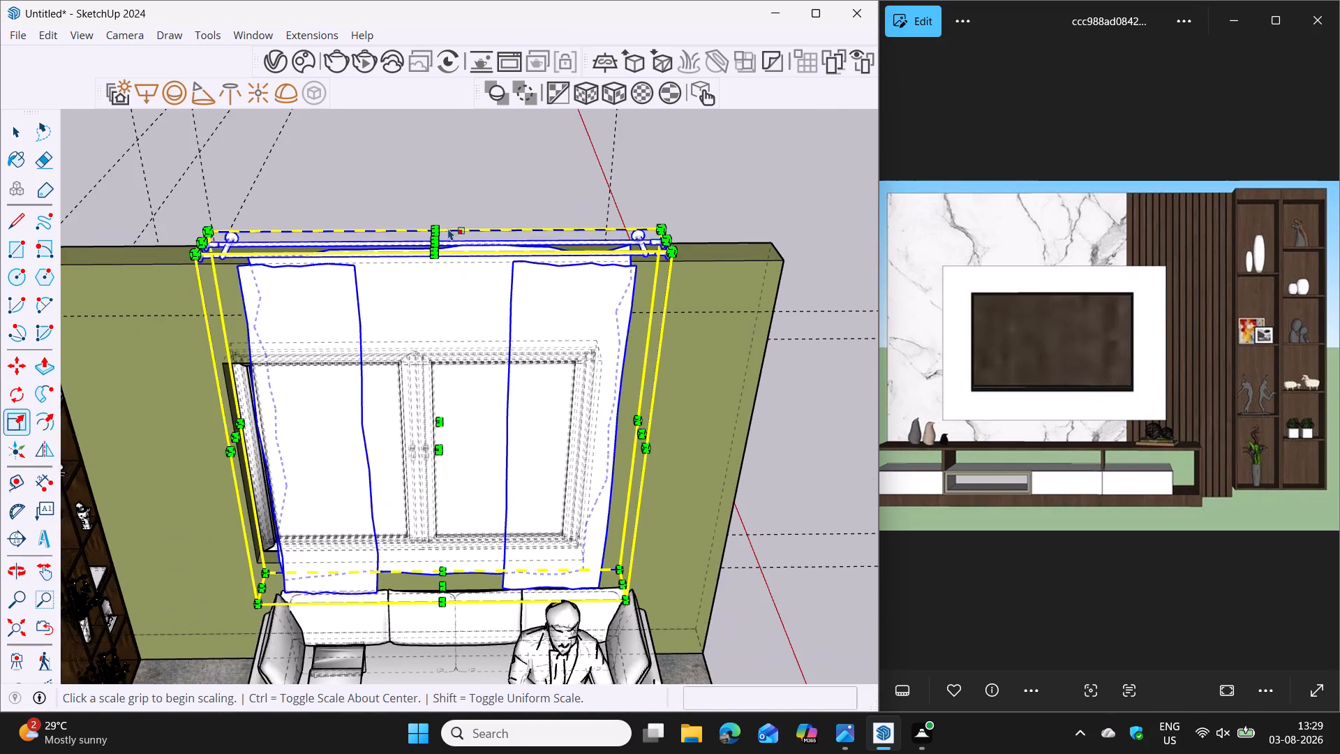
{"action": "scroll", "coordinate": [448, 228], "scroll_direction": "up", "scroll_amount": 3}
{"action": "left_click", "coordinate": [429, 240]}
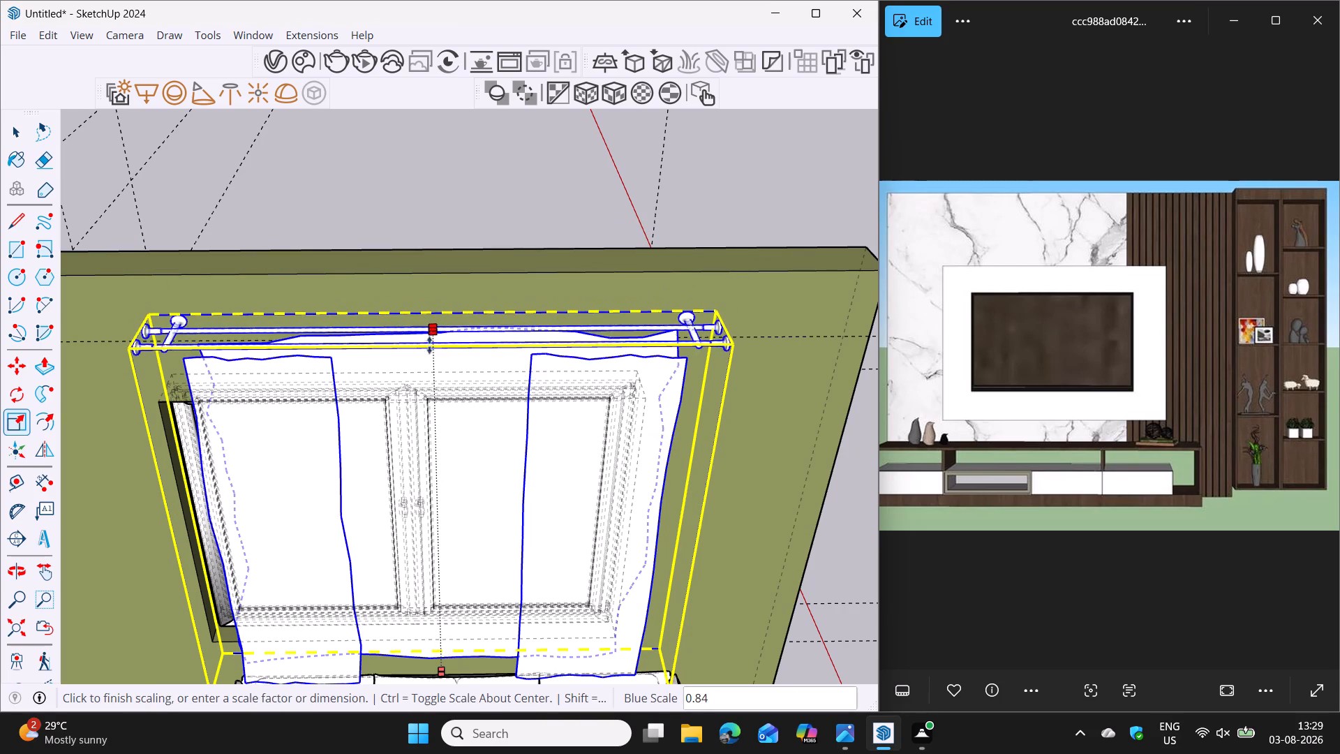
{"action": "left_click", "coordinate": [429, 362]}
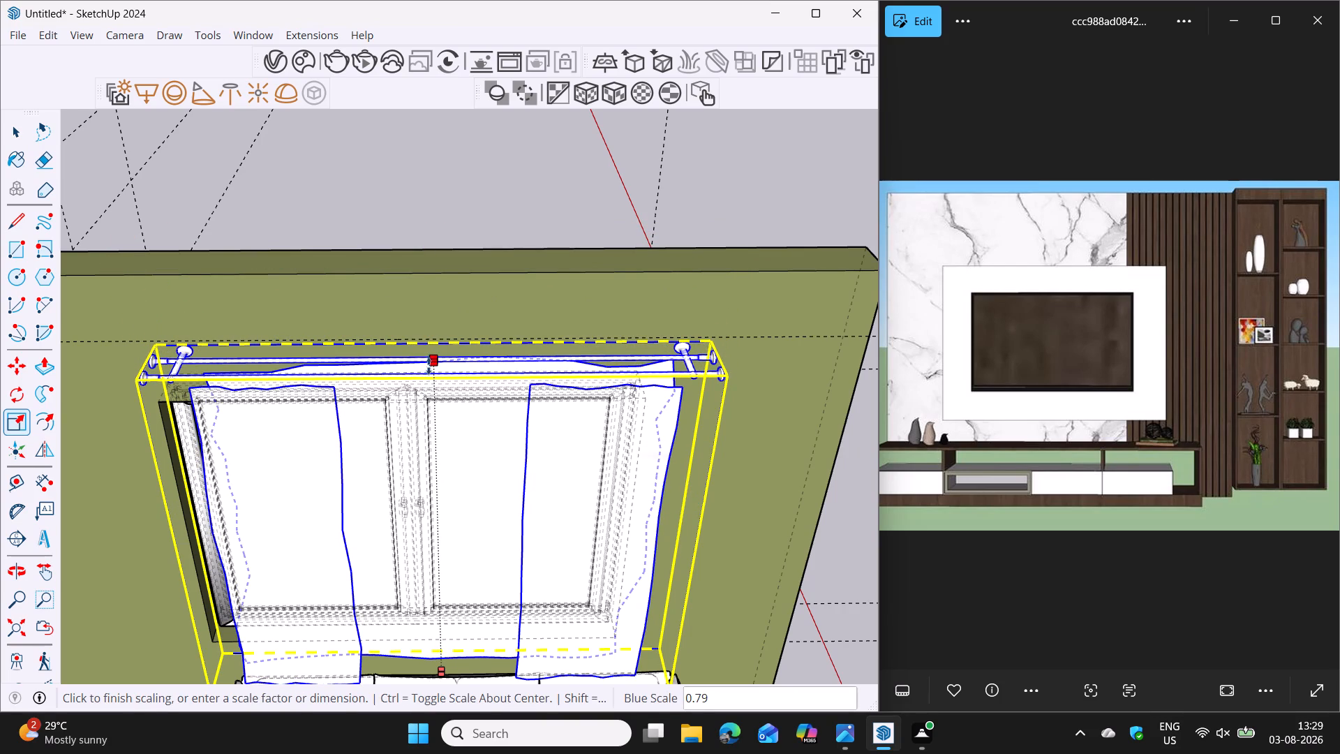
Widen Curtains 47-25 along the red axis by a factor of about 1.22, stretching its shelf-unit side past the window frame.
{"action": "middle_click_drag", "start_coordinate": [419, 397], "coordinate": [431, 246]}
{"action": "scroll", "coordinate": [419, 326], "scroll_direction": "down", "scroll_amount": 3}
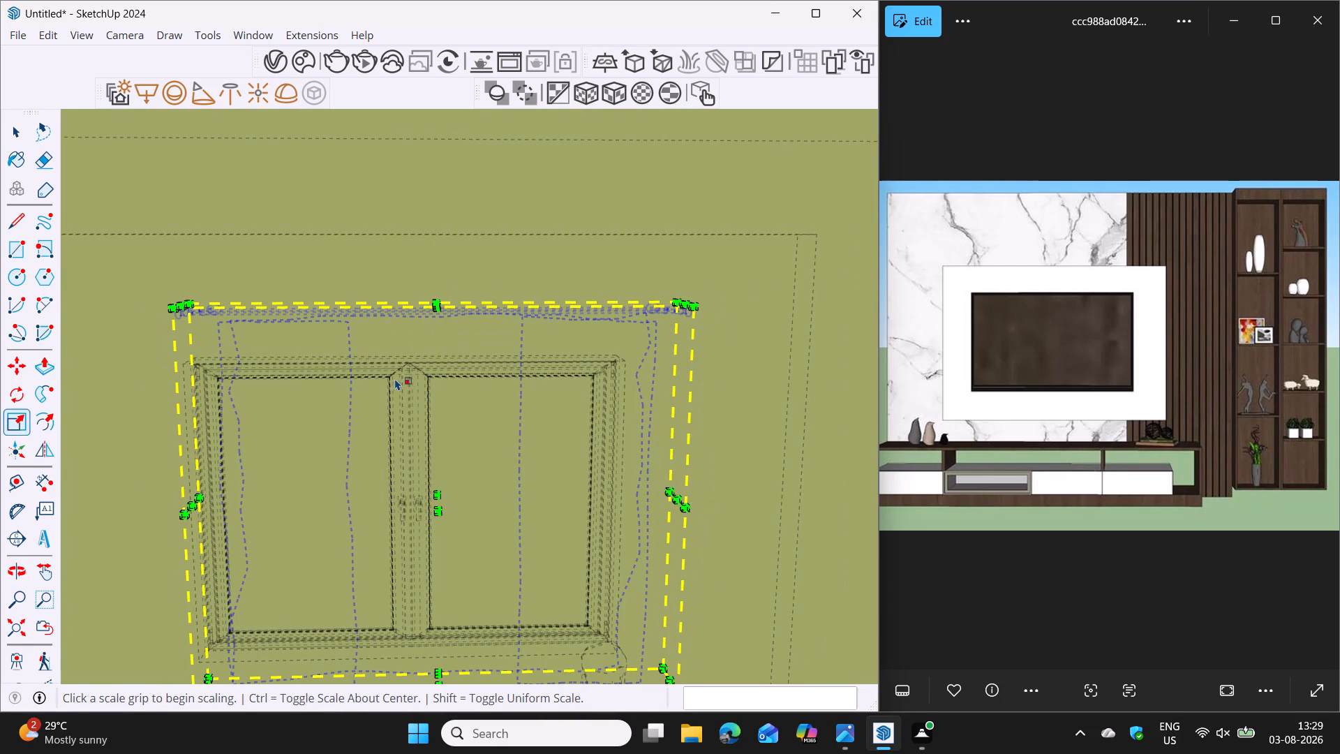
{"action": "scroll", "coordinate": [418, 352], "scroll_direction": "up", "scroll_amount": 3}
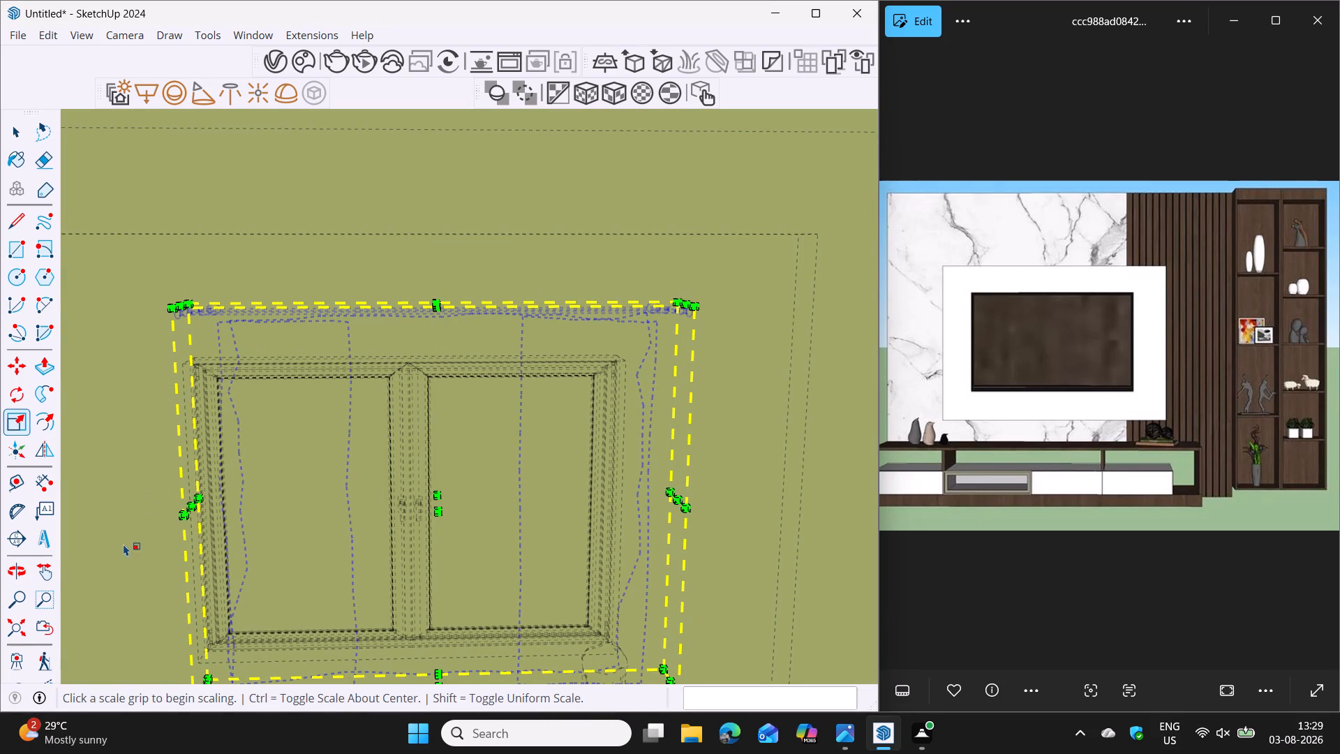
{"action": "left_click", "coordinate": [14, 630]}
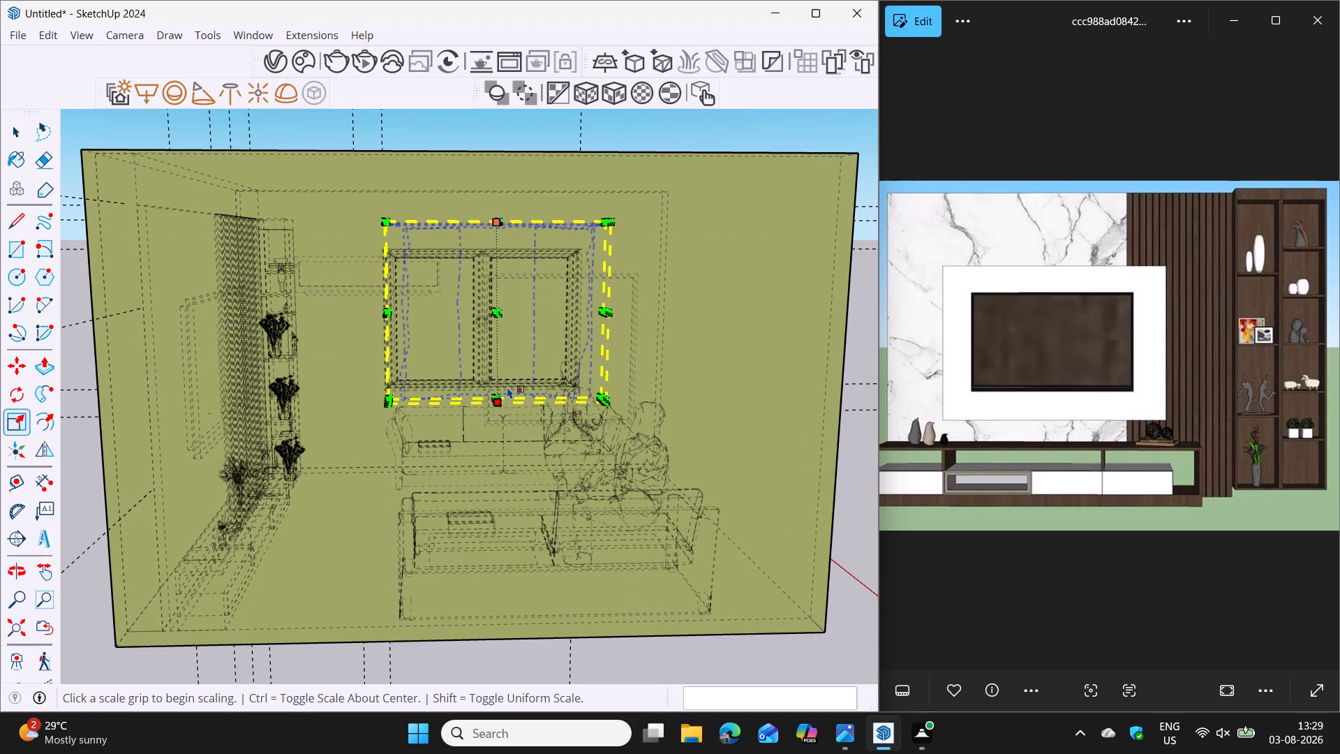
{"action": "scroll", "coordinate": [507, 387], "scroll_direction": "down", "scroll_amount": 2}
{"action": "middle_click_drag", "start_coordinate": [582, 323], "coordinate": [531, 567]}
{"action": "middle_click_drag", "start_coordinate": [481, 325], "coordinate": [449, 385], "text": "shift"}
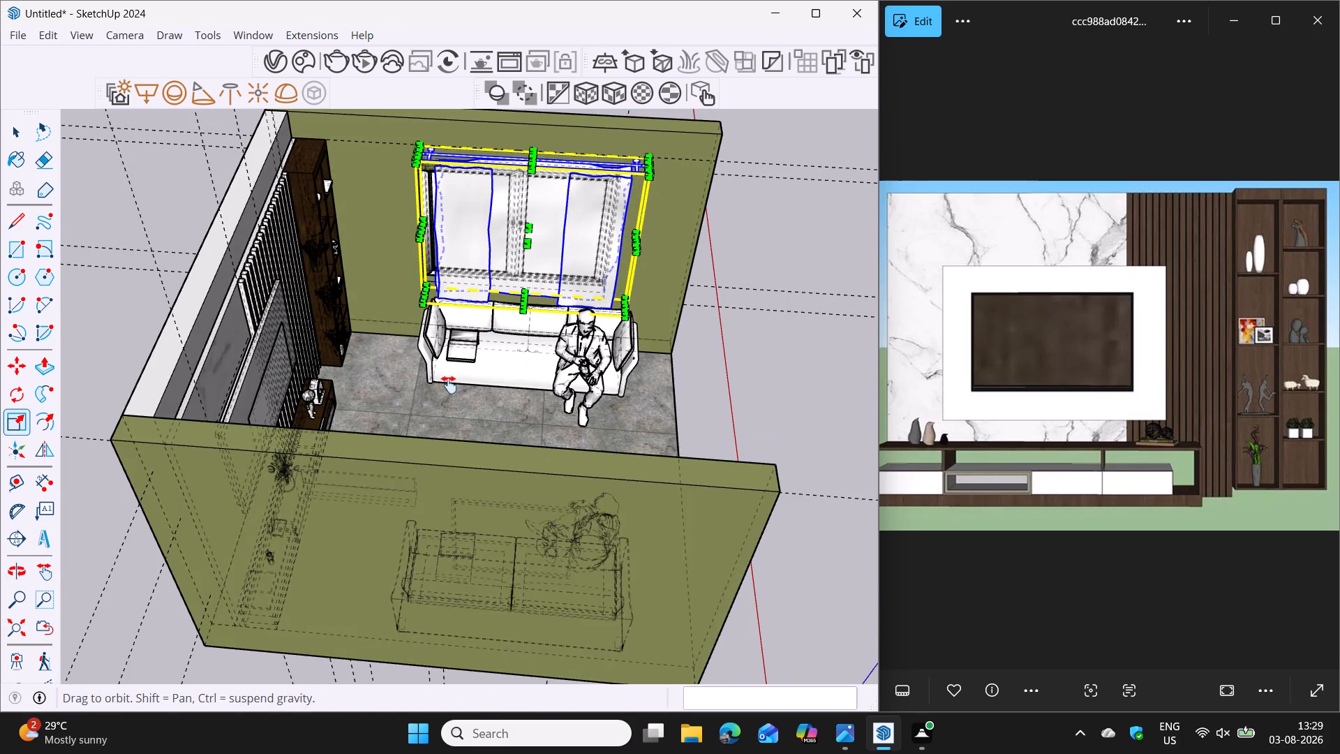
{"action": "middle_click_drag", "start_coordinate": [449, 385], "coordinate": [395, 528], "text": "shift"}
{"action": "middle_click_drag", "start_coordinate": [368, 559], "coordinate": [441, 464]}
{"action": "scroll", "coordinate": [384, 480], "scroll_direction": "up", "scroll_amount": 5}
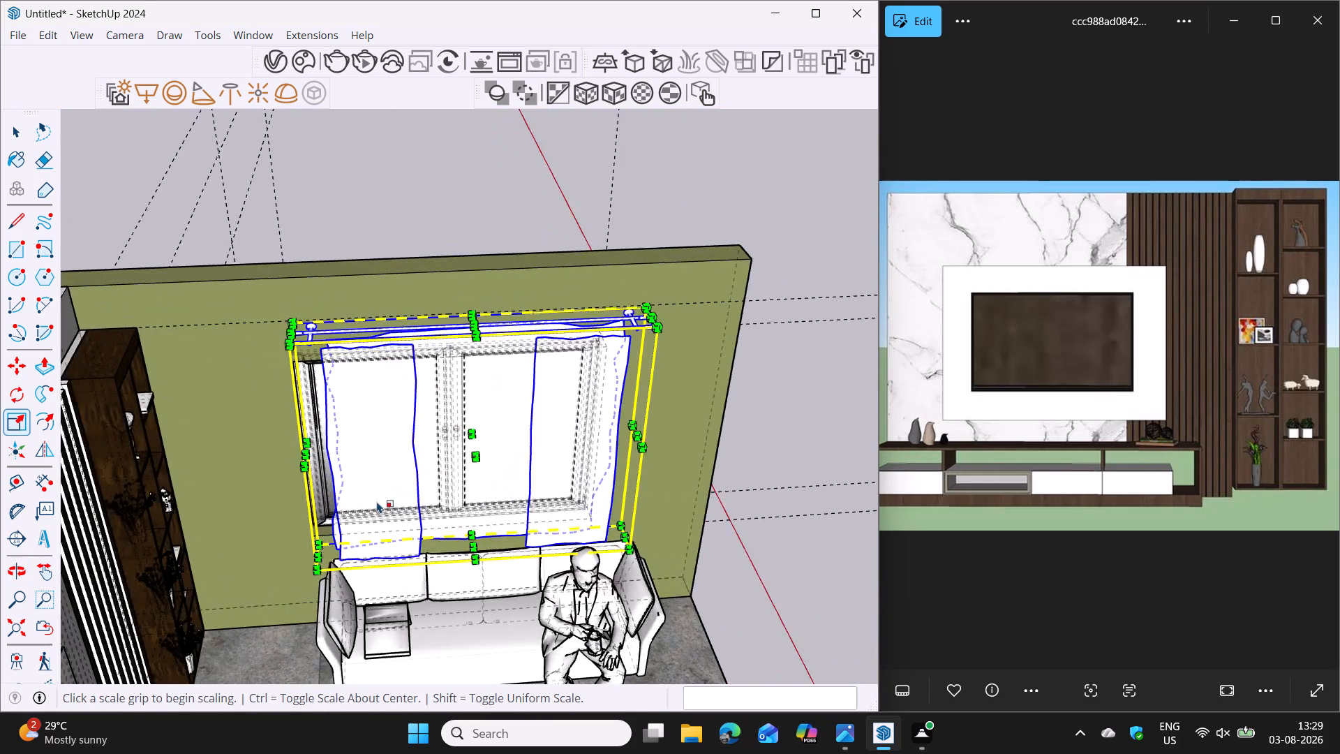
{"action": "scroll", "coordinate": [377, 501], "scroll_direction": "up", "scroll_amount": 2}
{"action": "middle_click_drag", "start_coordinate": [366, 494], "coordinate": [340, 438]}
{"action": "scroll", "coordinate": [283, 434], "scroll_direction": "up", "scroll_amount": 1}
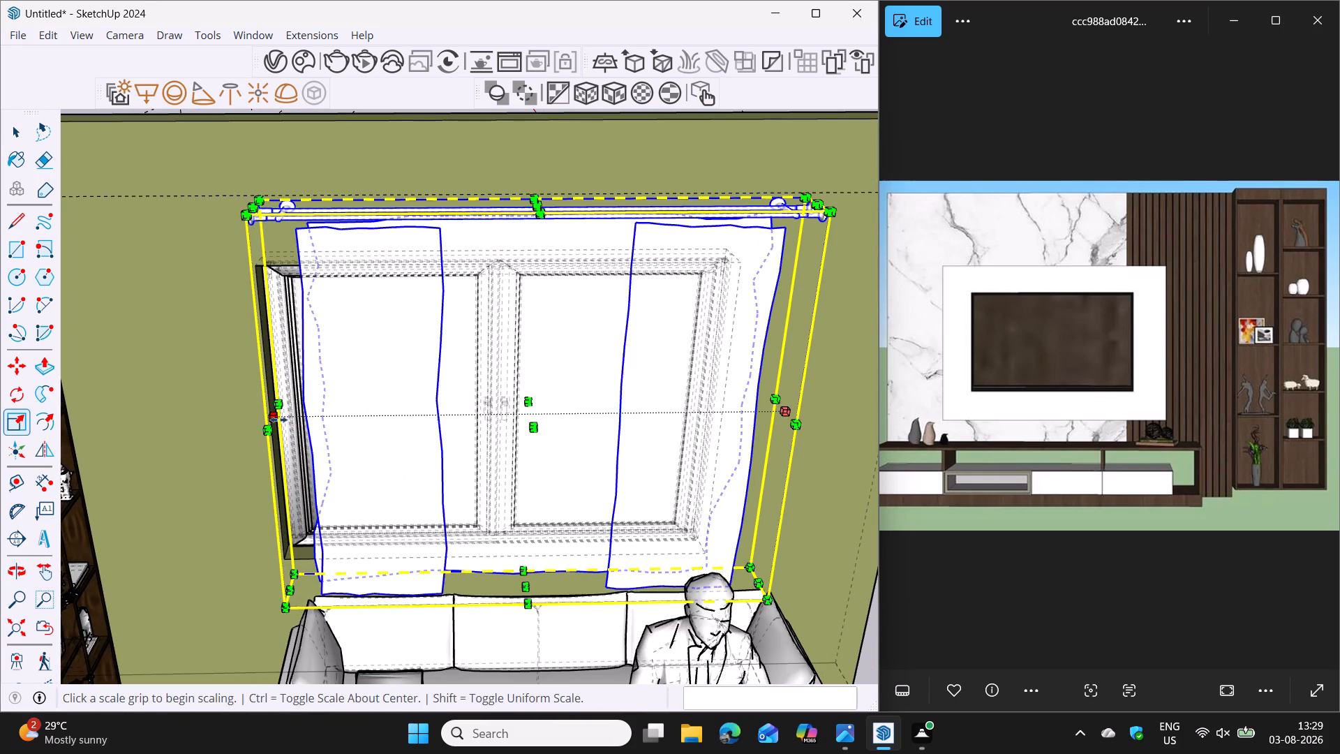
{"action": "left_click", "coordinate": [277, 419]}
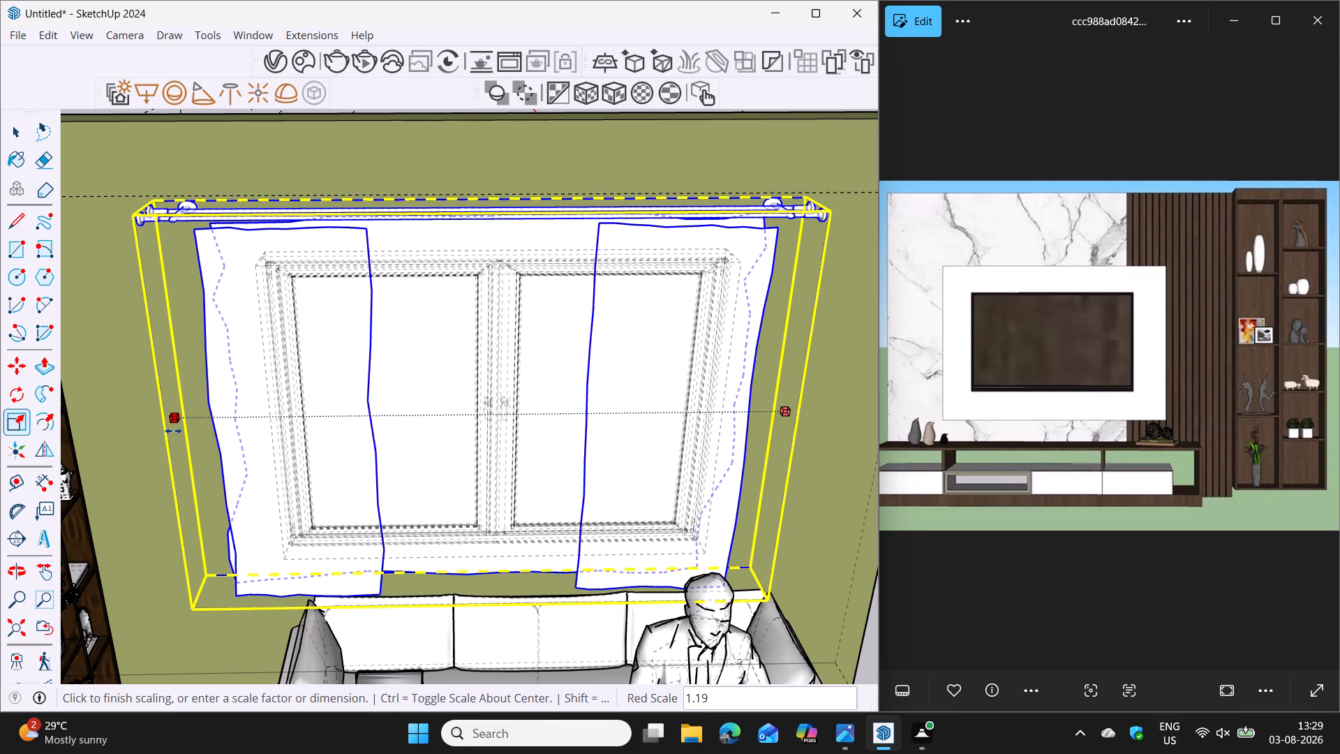
{"action": "left_click", "coordinate": [161, 433]}
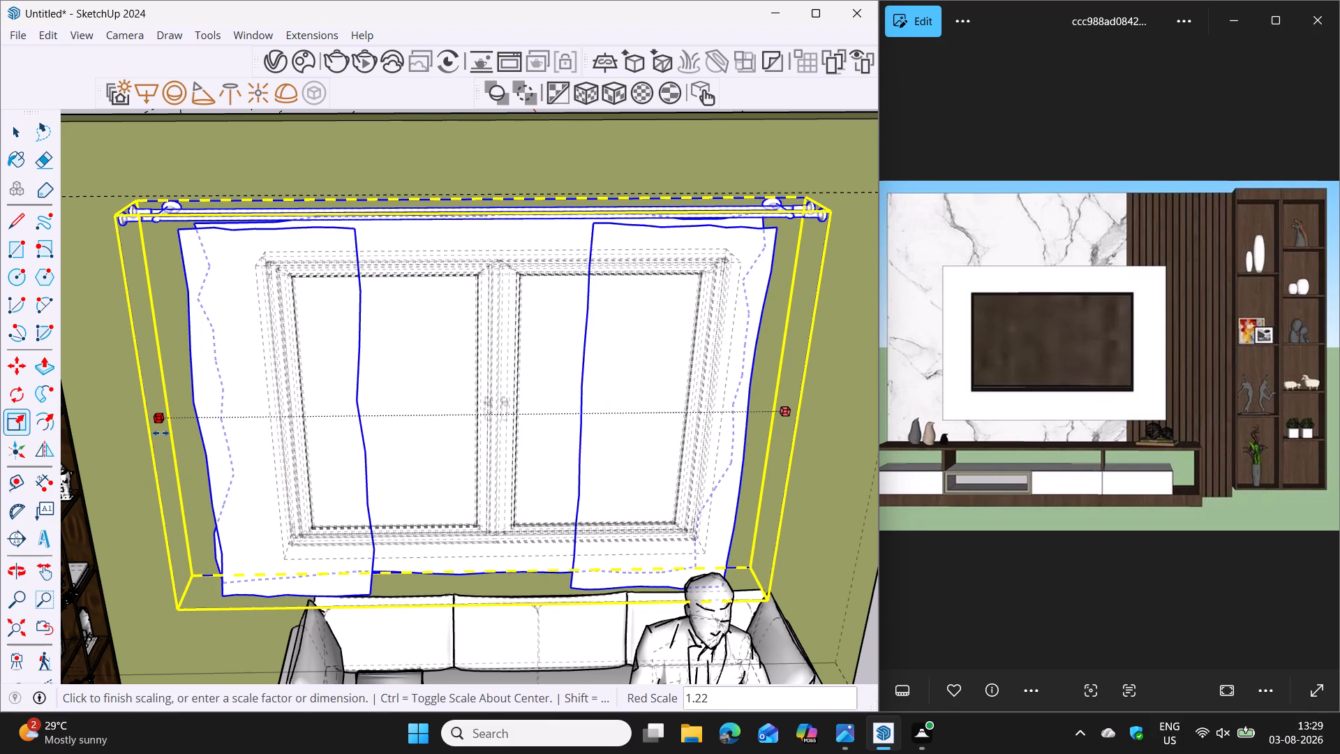
Scale Curtains 47-25 in height by a further factor of about 0.97, lowering its rod closer to the window's top.
{"action": "scroll", "coordinate": [517, 207], "scroll_direction": "up", "scroll_amount": 3}
{"action": "scroll", "coordinate": [513, 275], "scroll_direction": "down", "scroll_amount": 2}
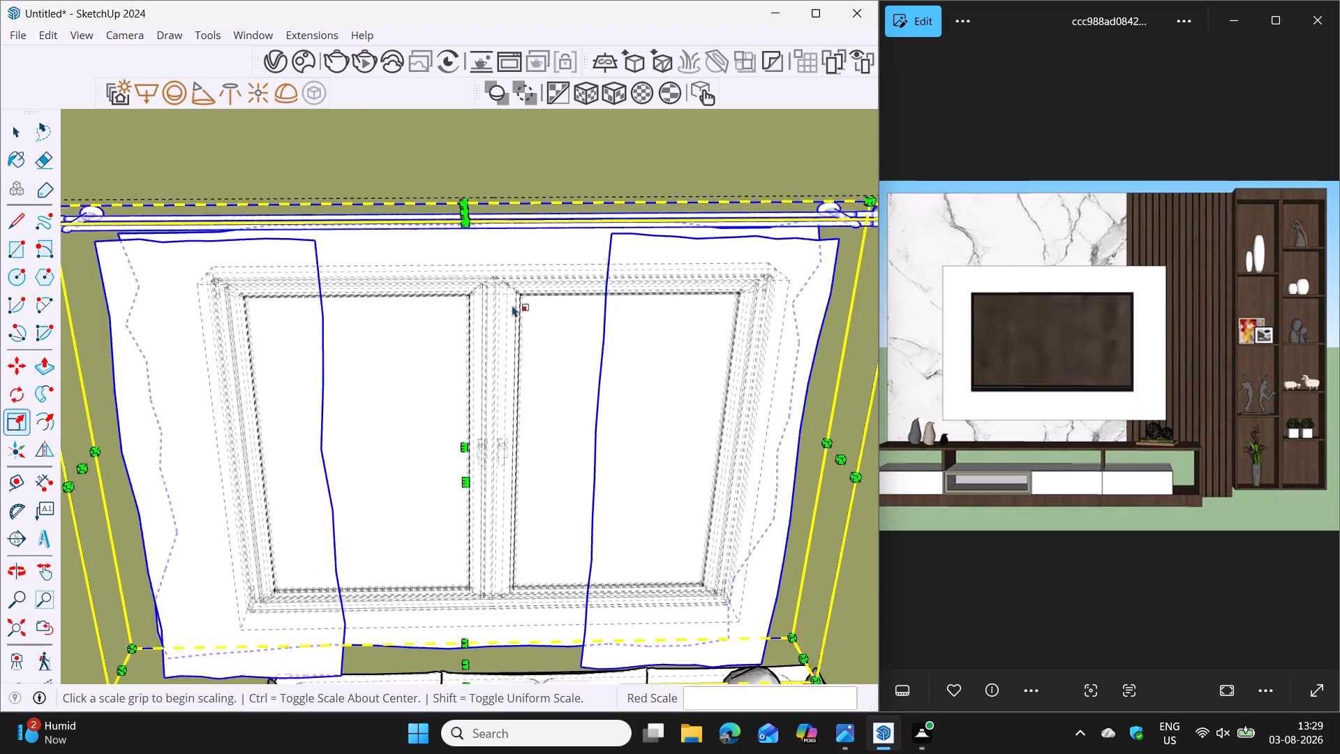
{"action": "scroll", "coordinate": [512, 305], "scroll_direction": "down", "scroll_amount": 2}
{"action": "middle_click_drag", "start_coordinate": [496, 351], "coordinate": [481, 332]}
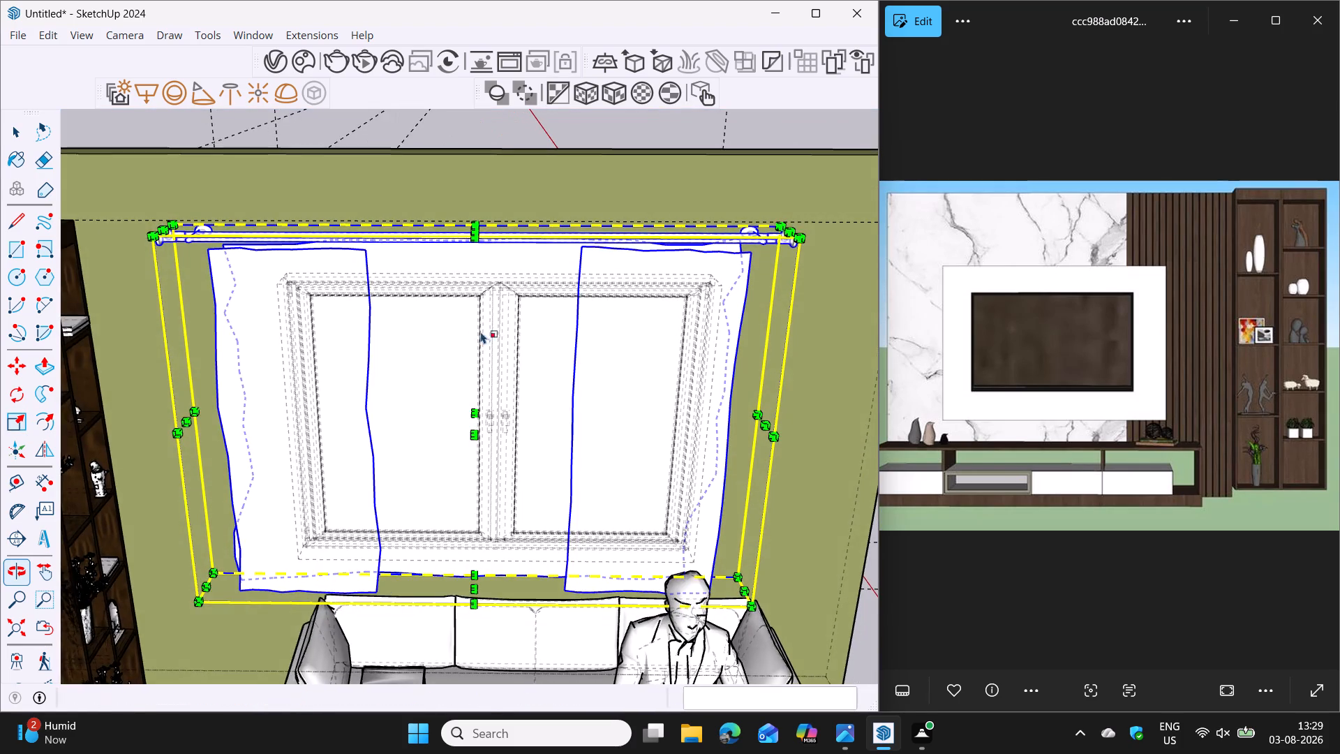
{"action": "scroll", "coordinate": [488, 253], "scroll_direction": "up", "scroll_amount": 4}
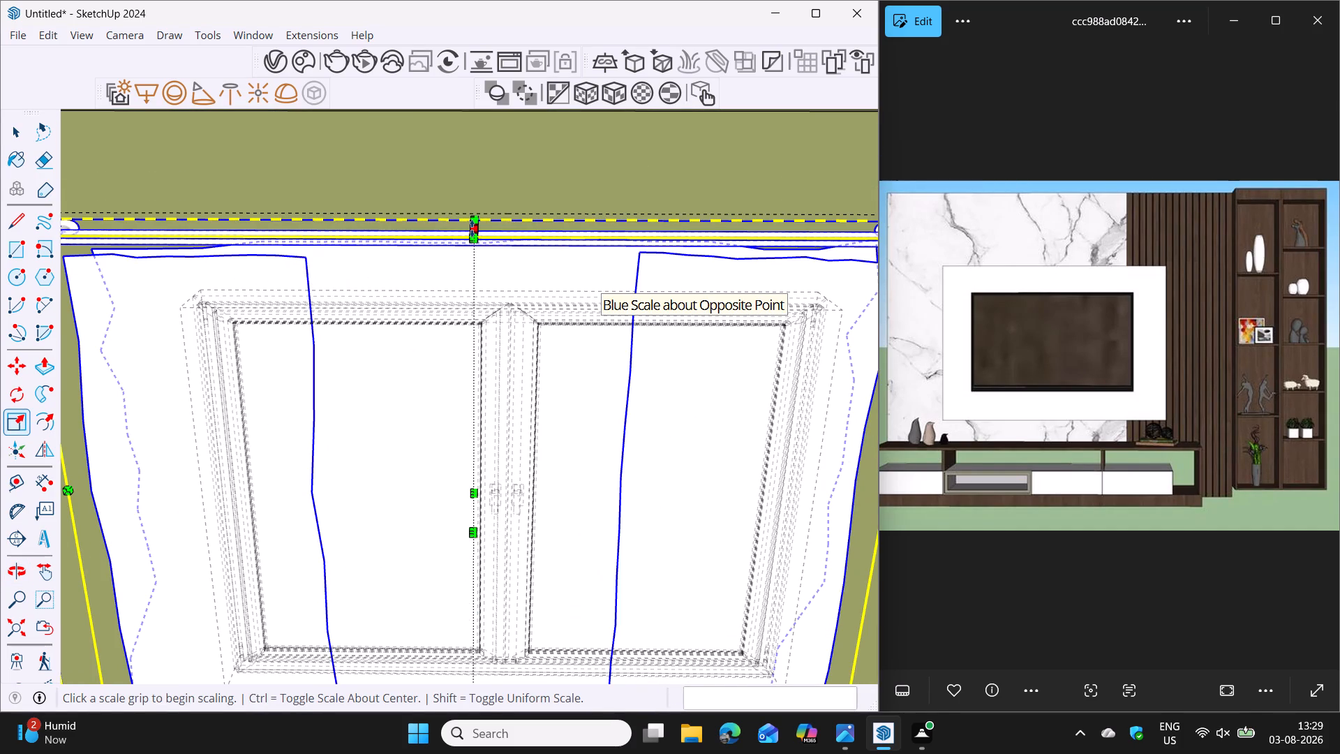
{"action": "left_click", "coordinate": [472, 228]}
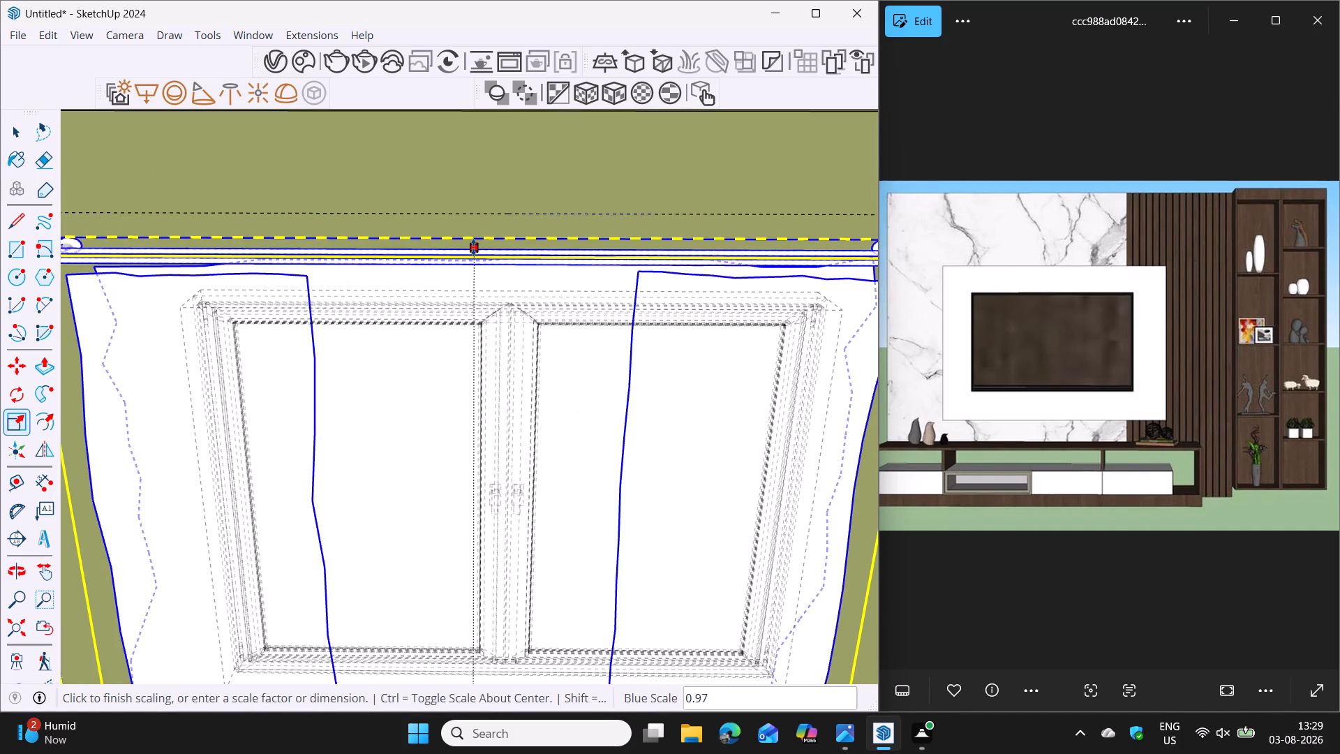
{"action": "left_click", "coordinate": [473, 247]}
Widen Curtains 47-25 along the red axis by a factor of about 1.06, extending the side away from the shelf unit.
{"action": "scroll", "coordinate": [585, 393], "scroll_direction": "down", "scroll_amount": 4}
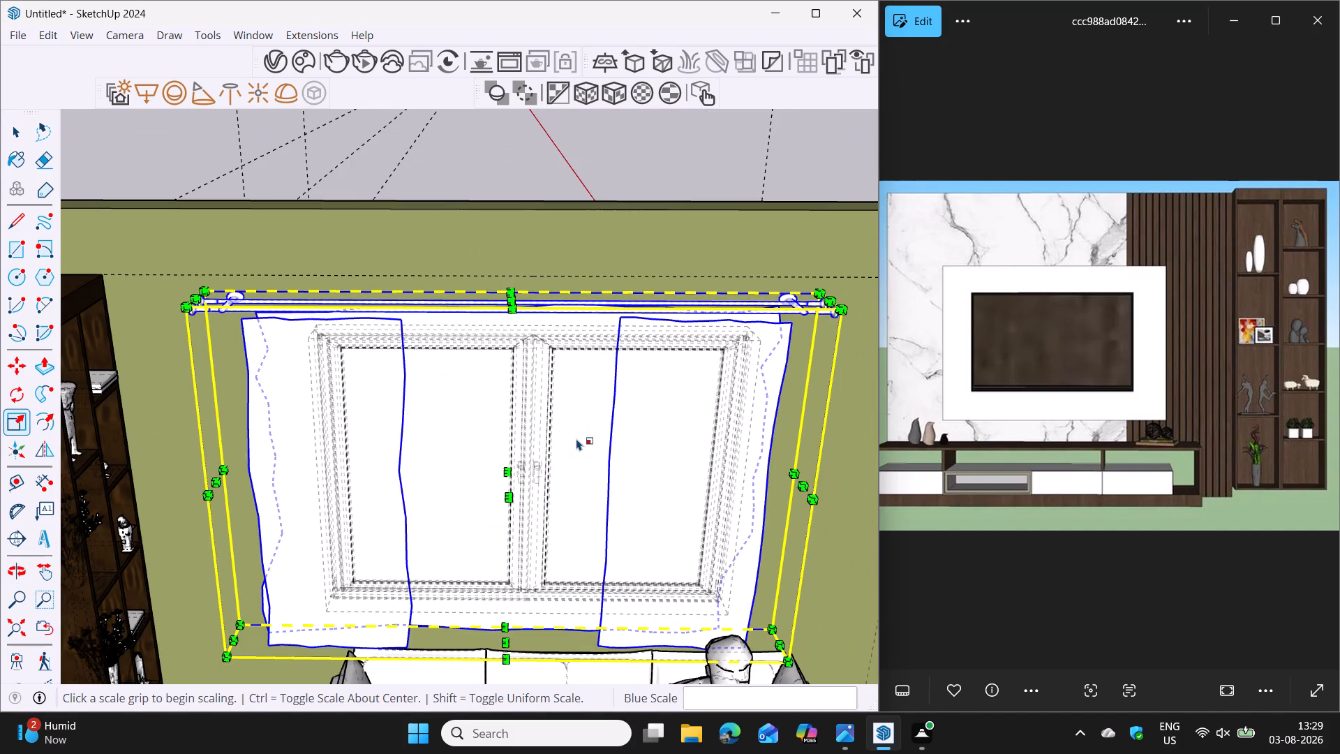
{"action": "middle_click_drag", "start_coordinate": [576, 438], "coordinate": [500, 438], "text": "shift"}
{"action": "middle_click_drag", "start_coordinate": [590, 442], "coordinate": [572, 436]}
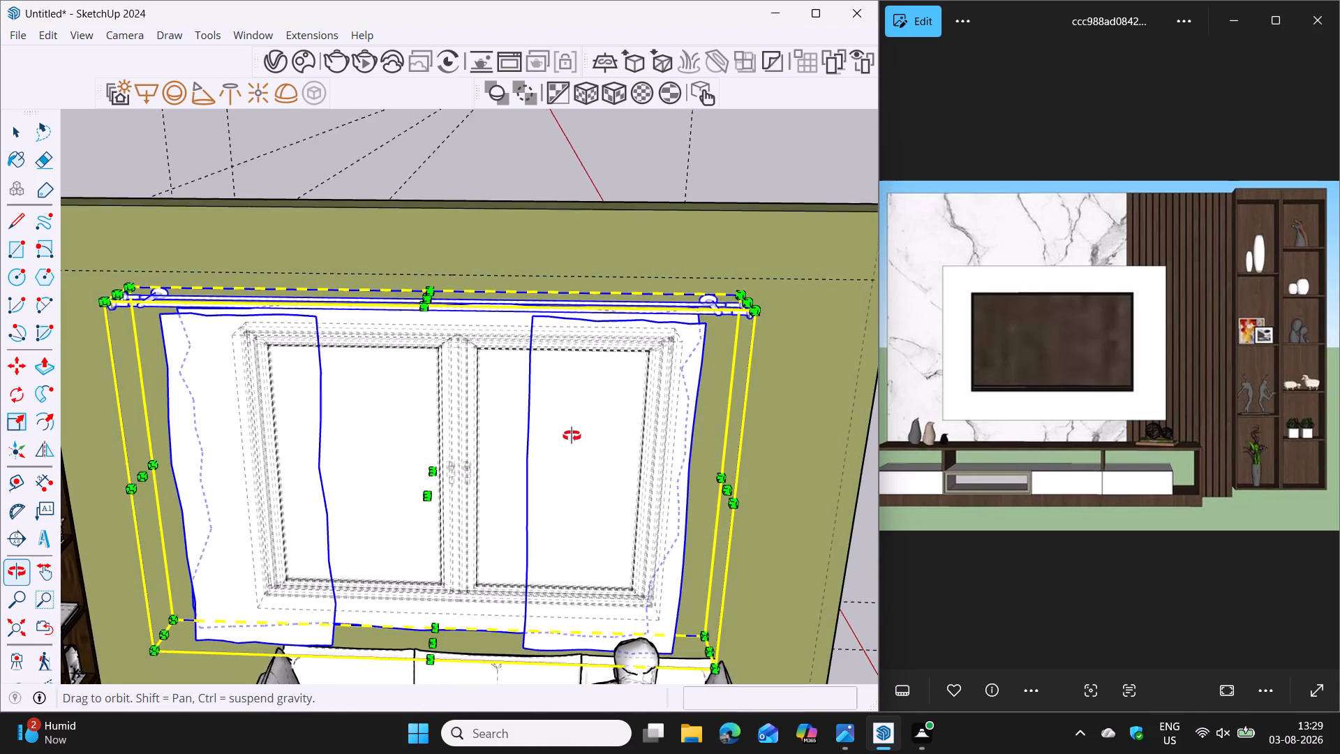
{"action": "middle_click_drag", "start_coordinate": [572, 436], "coordinate": [574, 415]}
{"action": "left_click", "coordinate": [733, 485]}
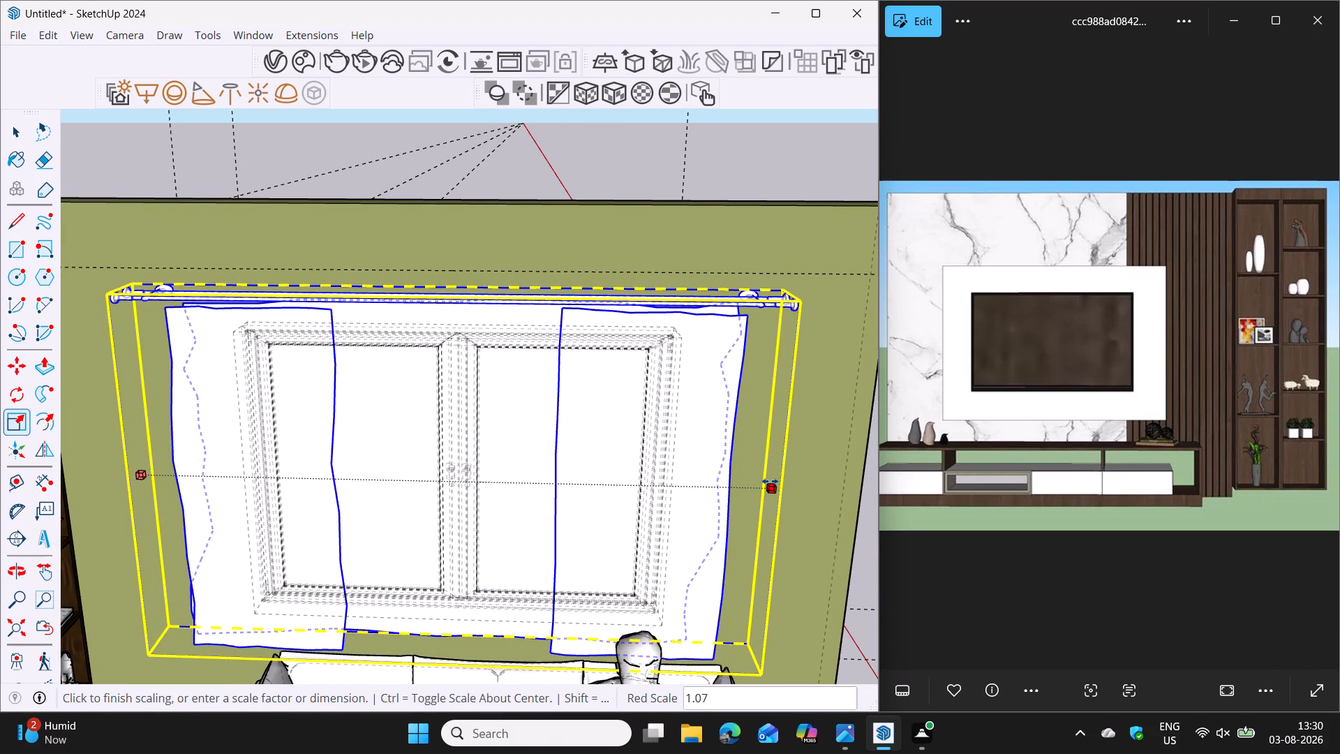
{"action": "left_click", "coordinate": [767, 481]}
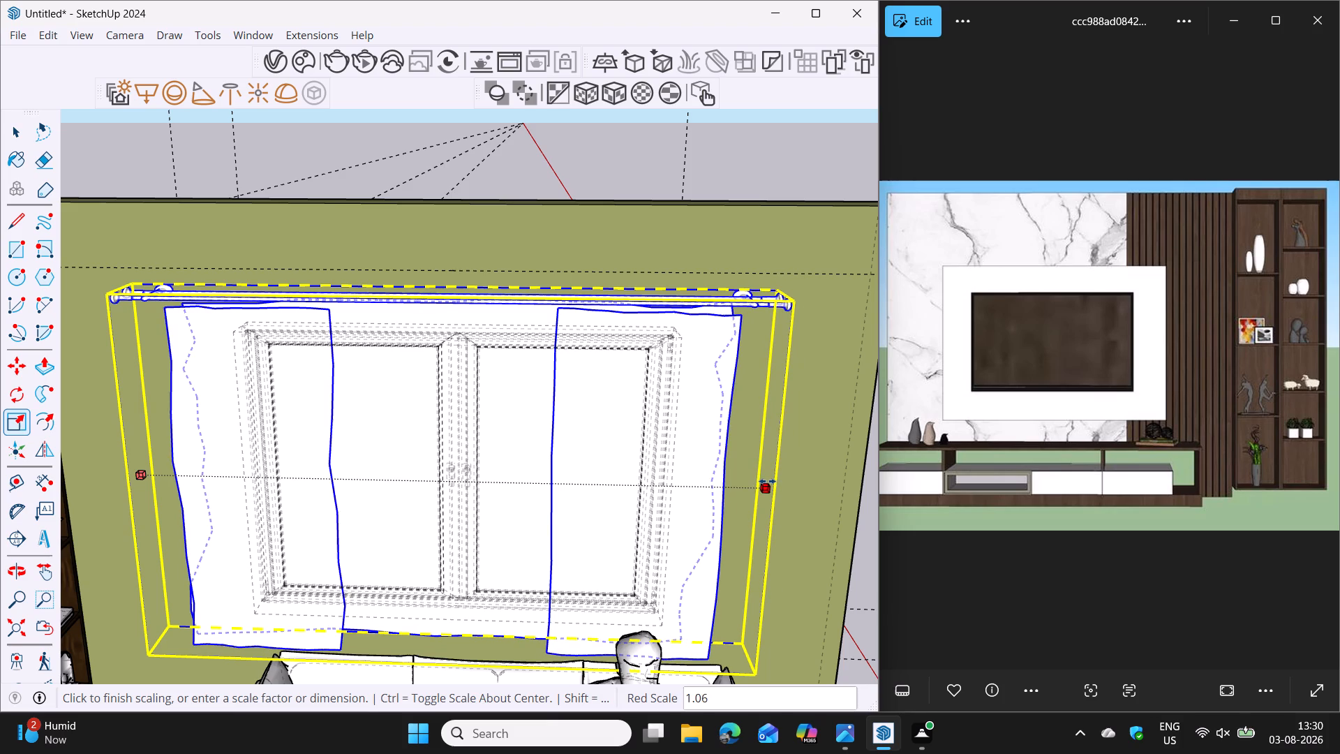
{"action": "left_click", "coordinate": [142, 478]}
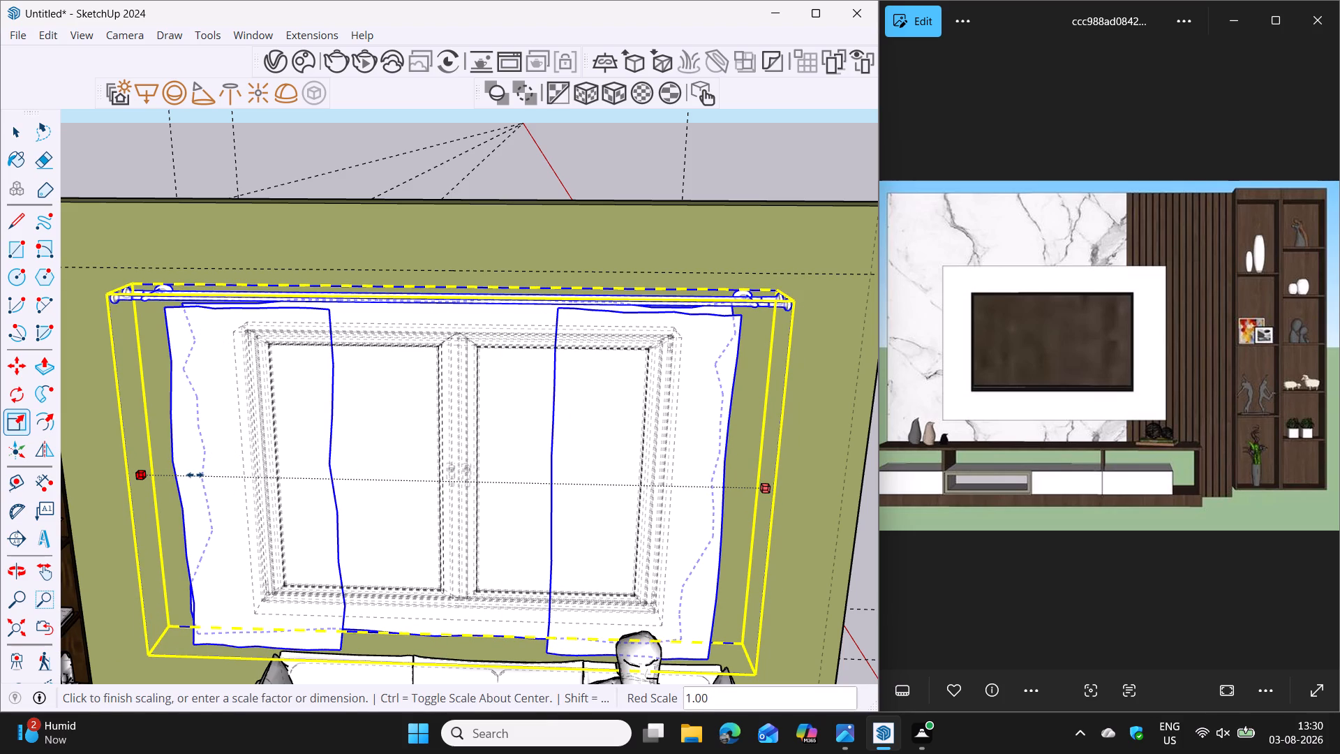
{"action": "left_click", "coordinate": [195, 475]}
Examine the fit of Curtains 47-25 against the window, wall and sofa from the front, above and the side.
{"action": "middle_click_drag", "start_coordinate": [458, 578], "coordinate": [469, 498]}
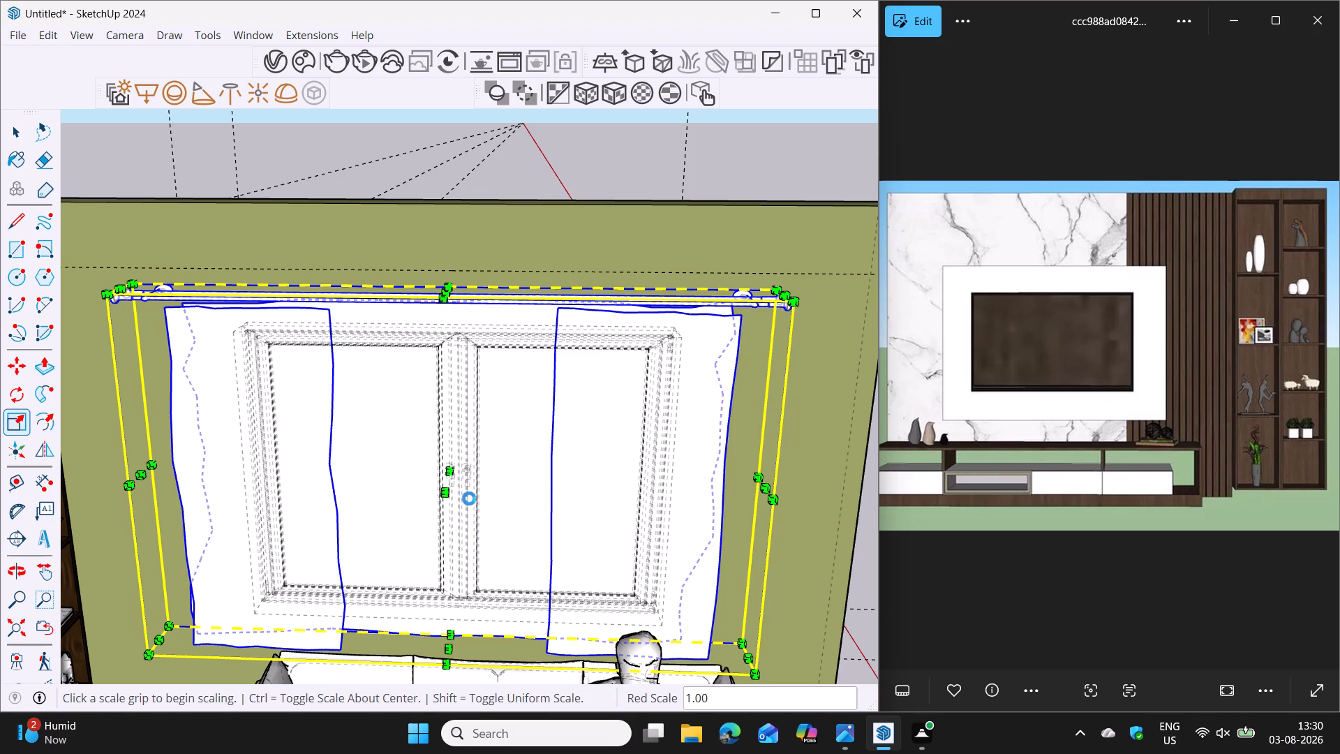
{"action": "middle_click_drag", "start_coordinate": [469, 498], "coordinate": [469, 497]}
{"action": "middle_click_drag", "start_coordinate": [481, 546], "coordinate": [489, 503], "text": "shift"}
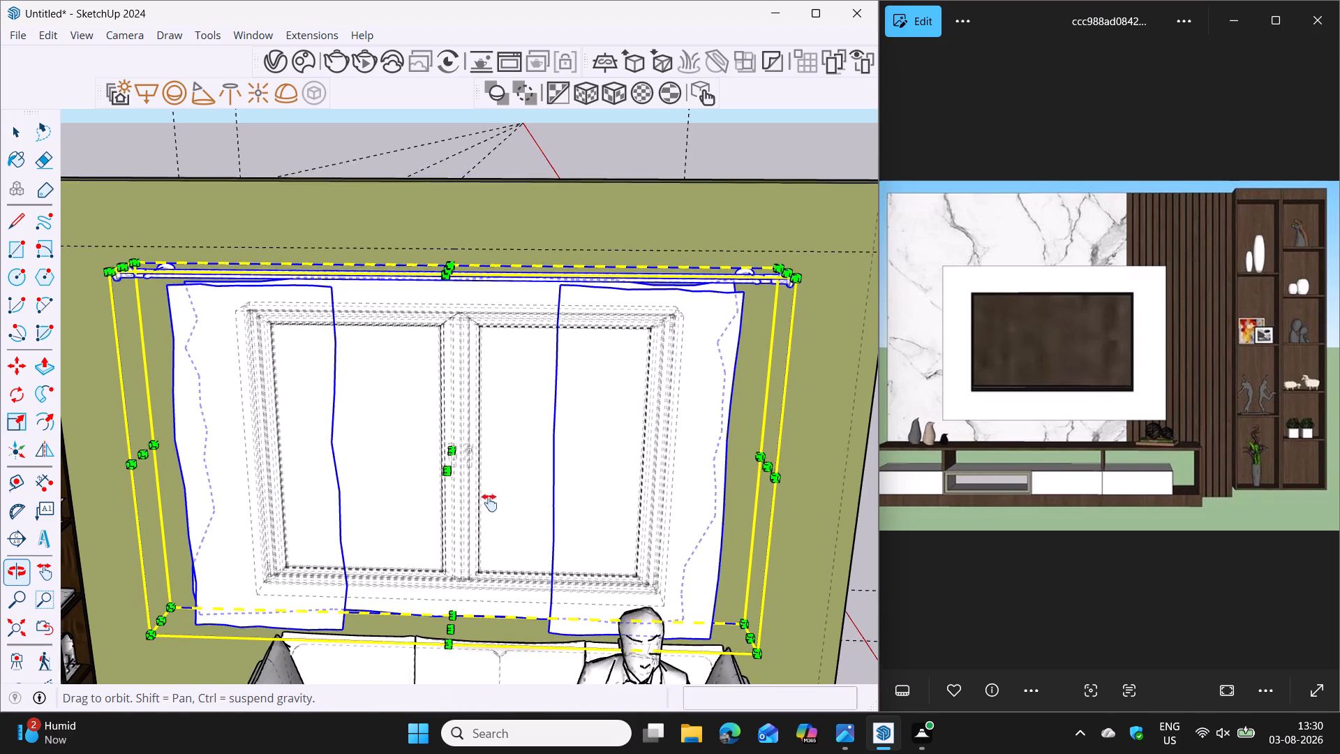
{"action": "middle_click_drag", "start_coordinate": [489, 503], "coordinate": [510, 443], "text": "shift"}
{"action": "middle_click_drag", "start_coordinate": [519, 464], "coordinate": [498, 530], "text": "shift"}
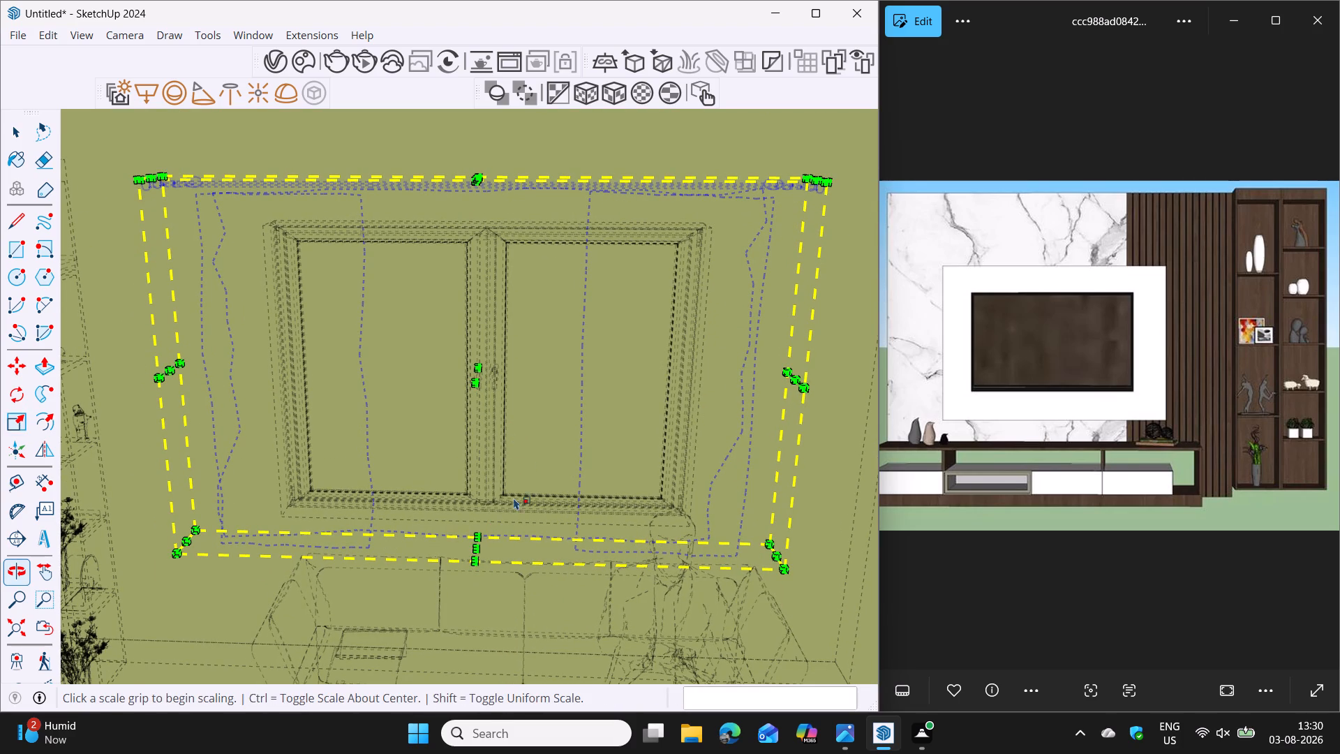
{"action": "left_click", "coordinate": [13, 633]}
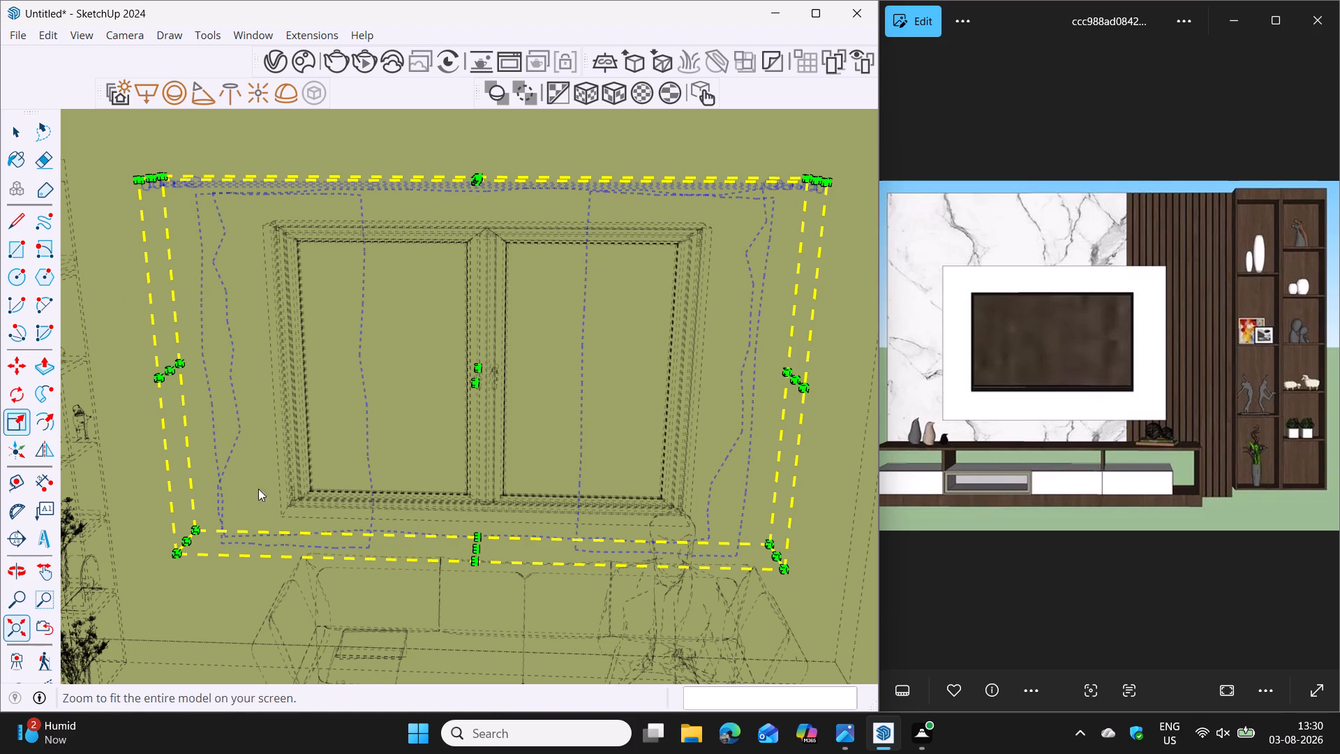
{"action": "middle_click_drag", "start_coordinate": [544, 328], "coordinate": [549, 536]}
{"action": "scroll", "coordinate": [529, 282], "scroll_direction": "up", "scroll_amount": 3}
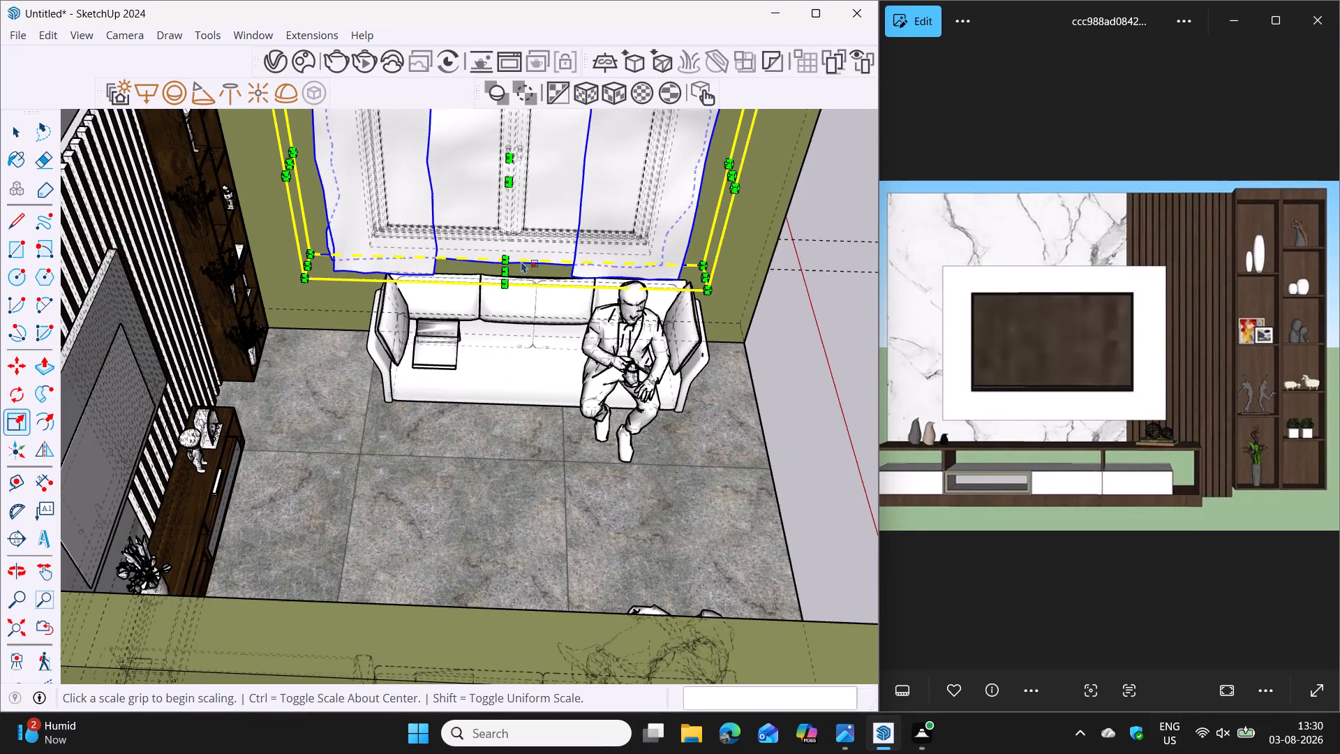
{"action": "scroll", "coordinate": [521, 262], "scroll_direction": "up", "scroll_amount": 1}
{"action": "middle_click_drag", "start_coordinate": [521, 276], "coordinate": [494, 476], "text": "shift"}
{"action": "middle_click_drag", "start_coordinate": [497, 458], "coordinate": [507, 359]}
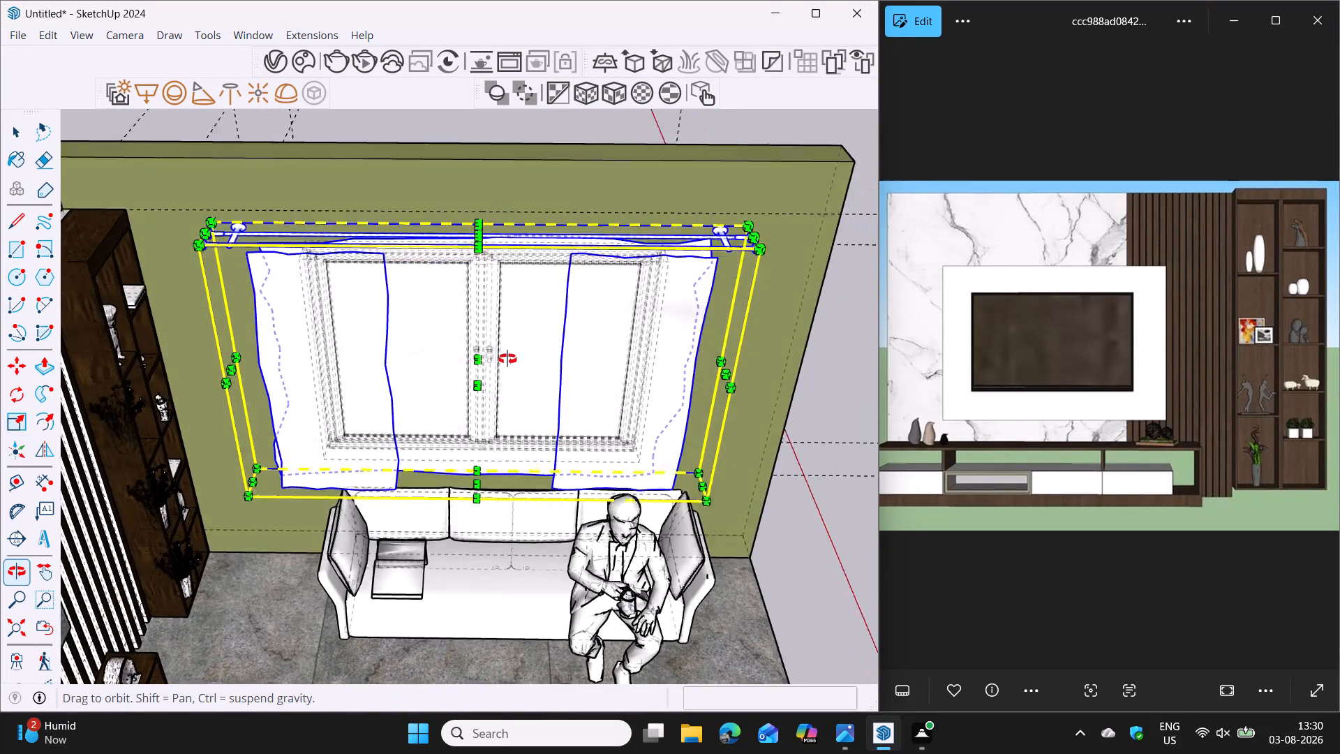
{"action": "middle_click_drag", "start_coordinate": [507, 359], "coordinate": [507, 340]}
{"action": "scroll", "coordinate": [498, 392], "scroll_direction": "up", "scroll_amount": 3}
{"action": "middle_click_drag", "start_coordinate": [493, 464], "coordinate": [498, 427]}
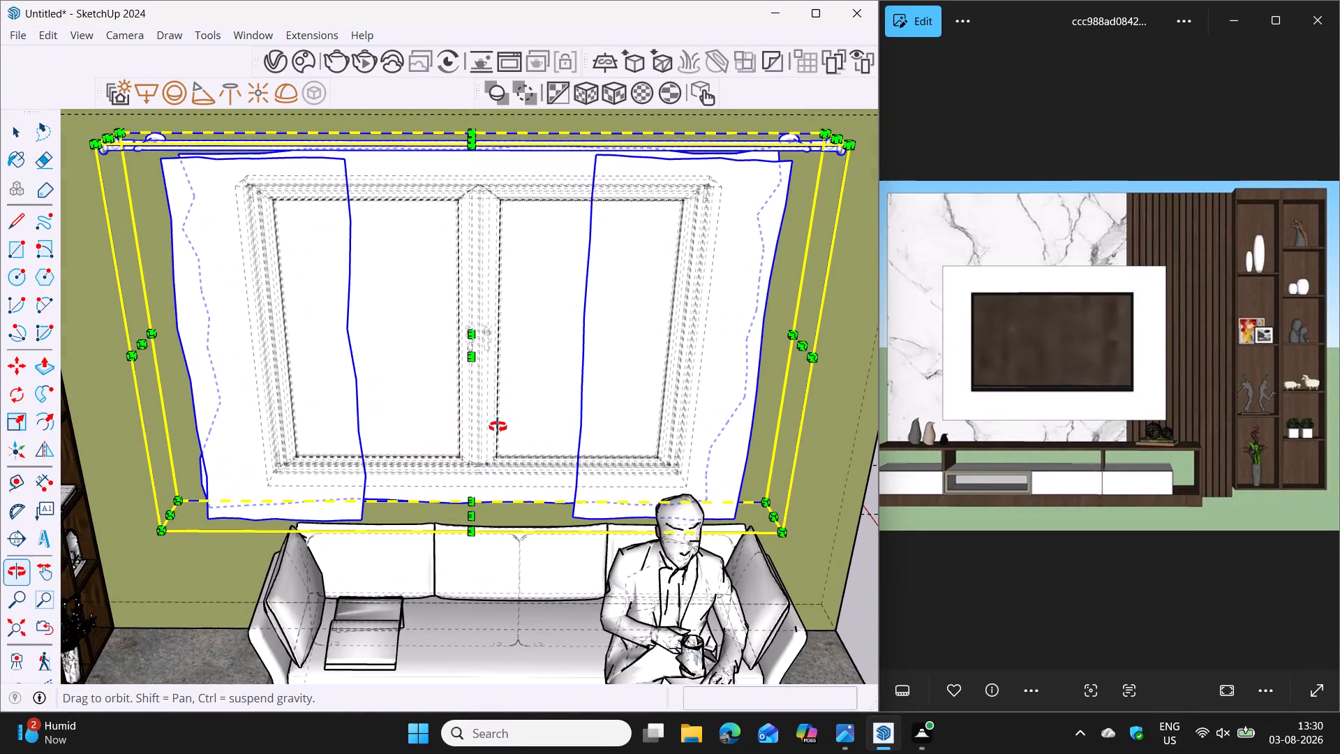
{"action": "middle_click_drag", "start_coordinate": [498, 427], "coordinate": [325, 444]}
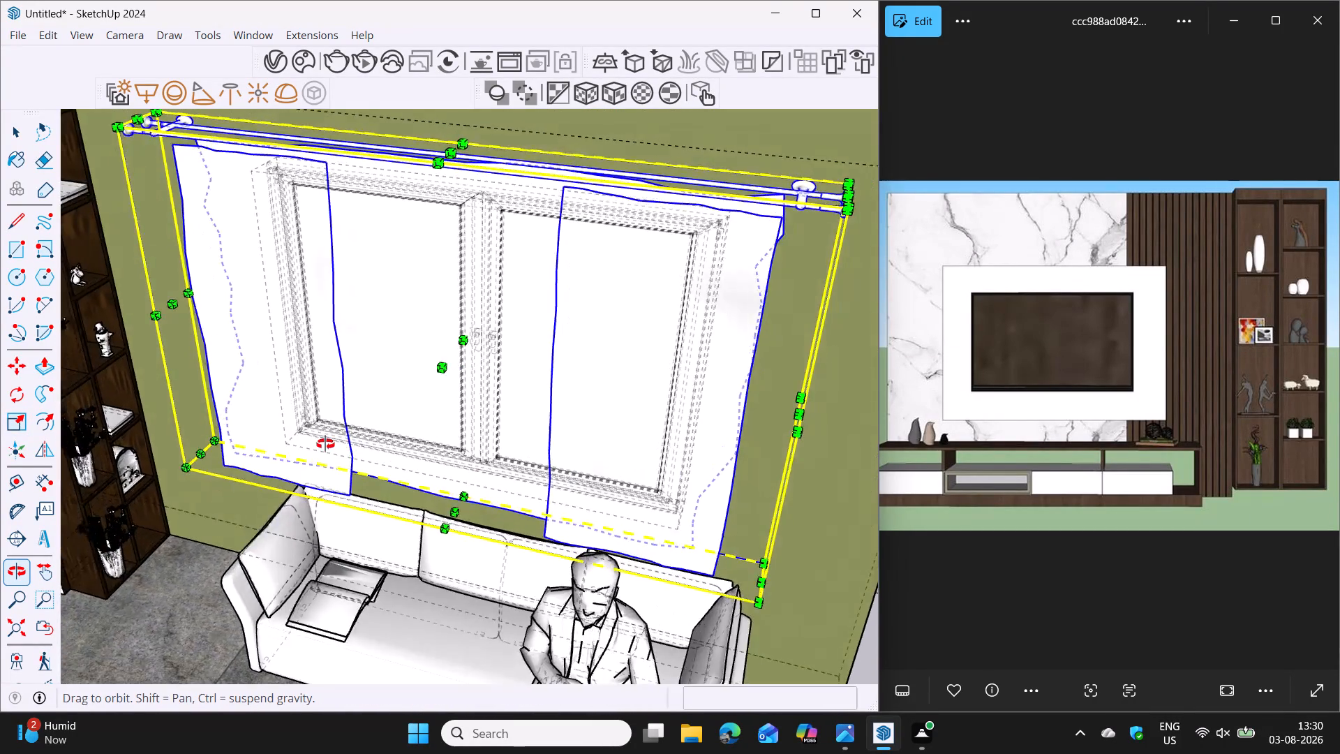
{"action": "middle_click_drag", "start_coordinate": [325, 444], "coordinate": [248, 330]}
{"action": "middle_click_drag", "start_coordinate": [491, 582], "coordinate": [331, 517]}
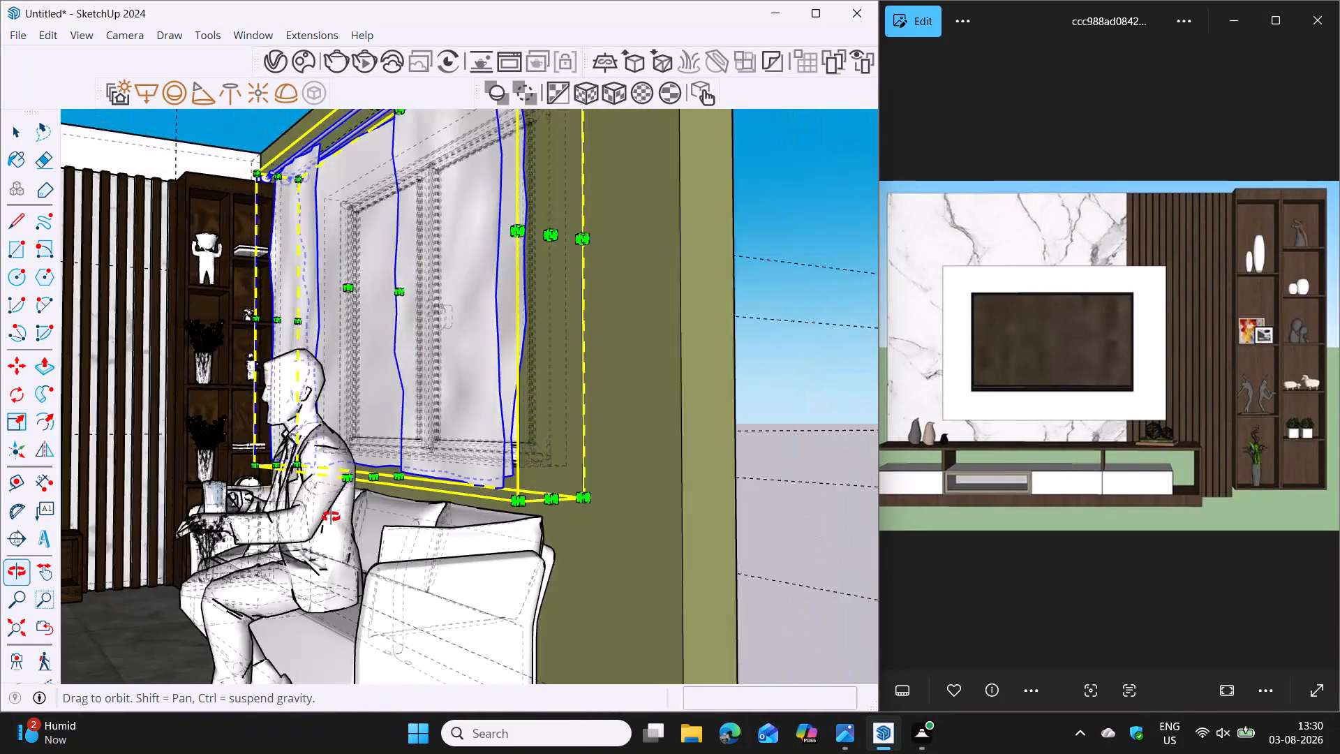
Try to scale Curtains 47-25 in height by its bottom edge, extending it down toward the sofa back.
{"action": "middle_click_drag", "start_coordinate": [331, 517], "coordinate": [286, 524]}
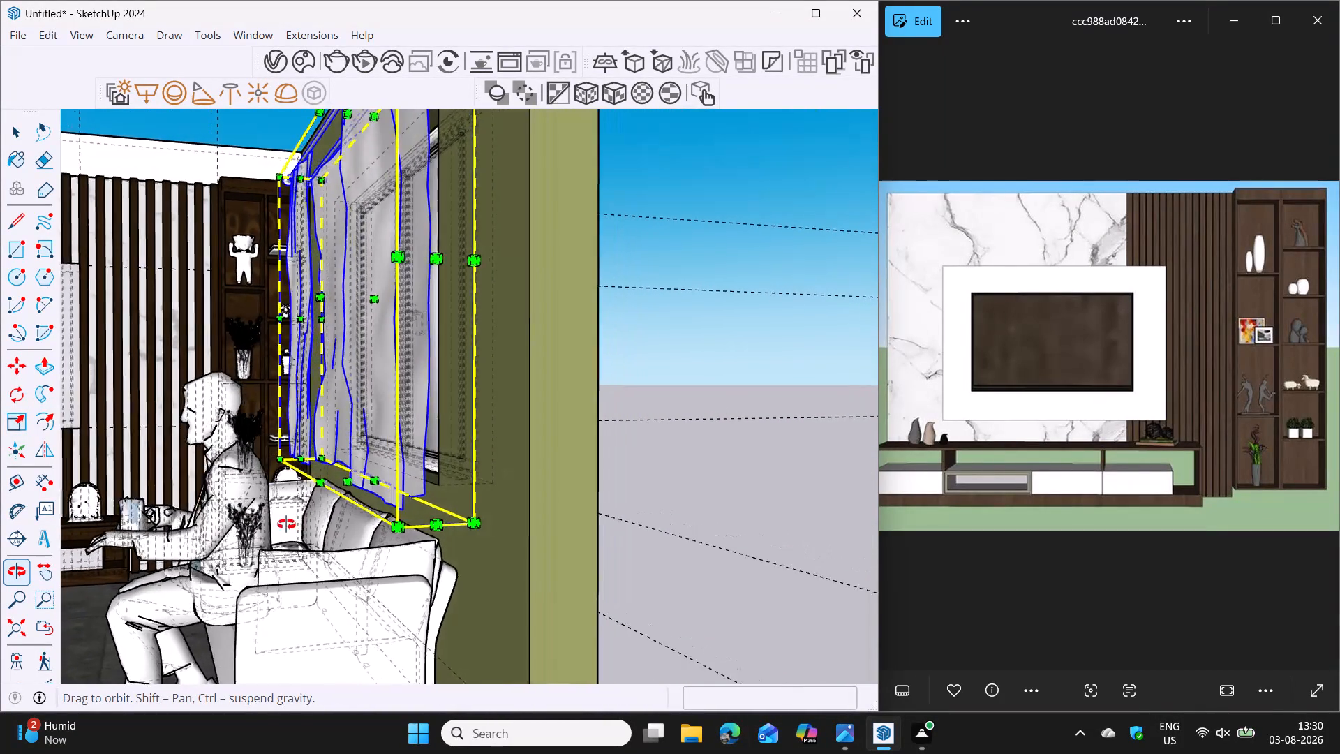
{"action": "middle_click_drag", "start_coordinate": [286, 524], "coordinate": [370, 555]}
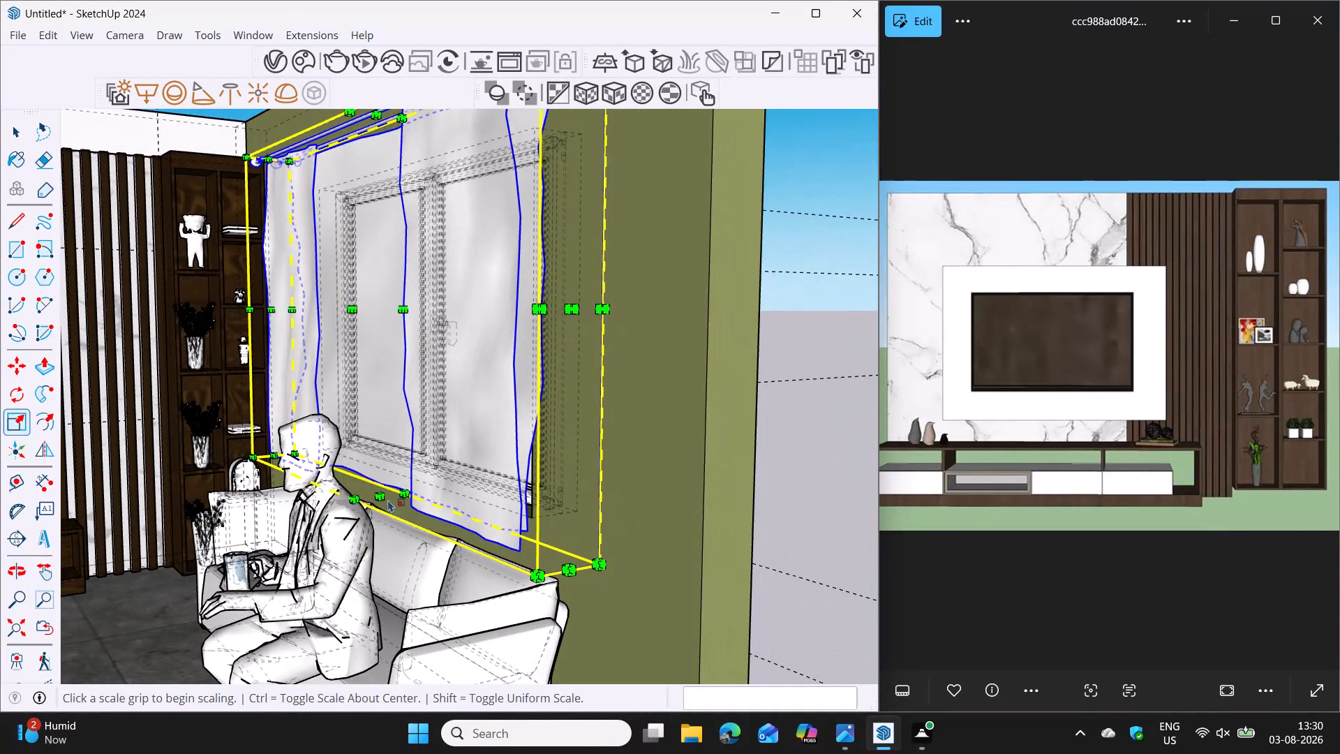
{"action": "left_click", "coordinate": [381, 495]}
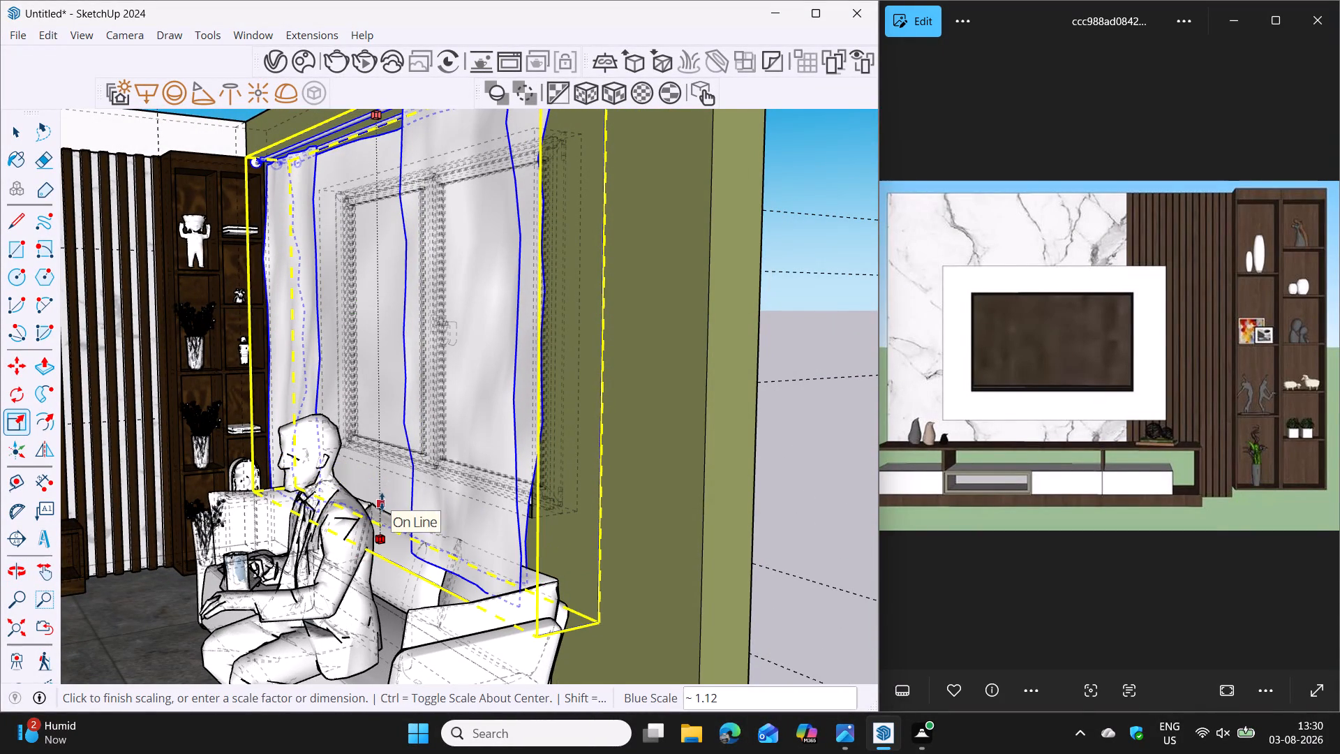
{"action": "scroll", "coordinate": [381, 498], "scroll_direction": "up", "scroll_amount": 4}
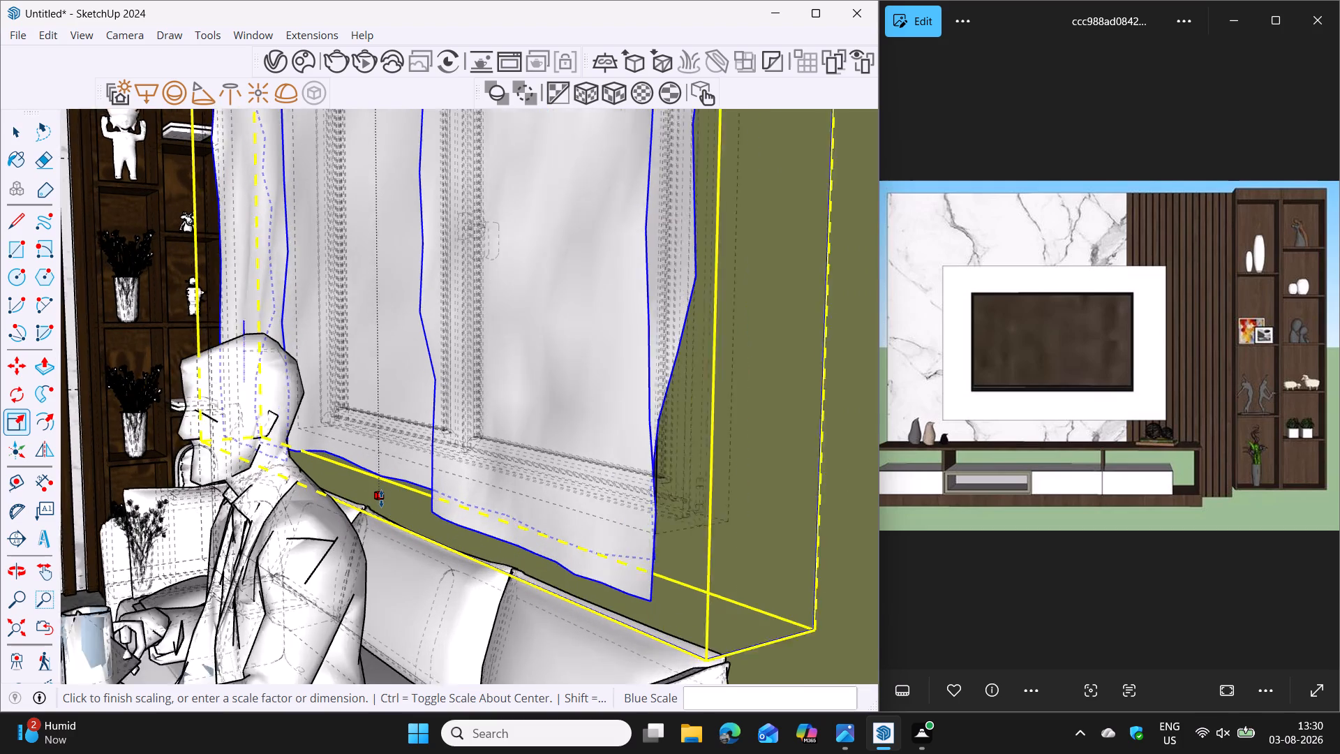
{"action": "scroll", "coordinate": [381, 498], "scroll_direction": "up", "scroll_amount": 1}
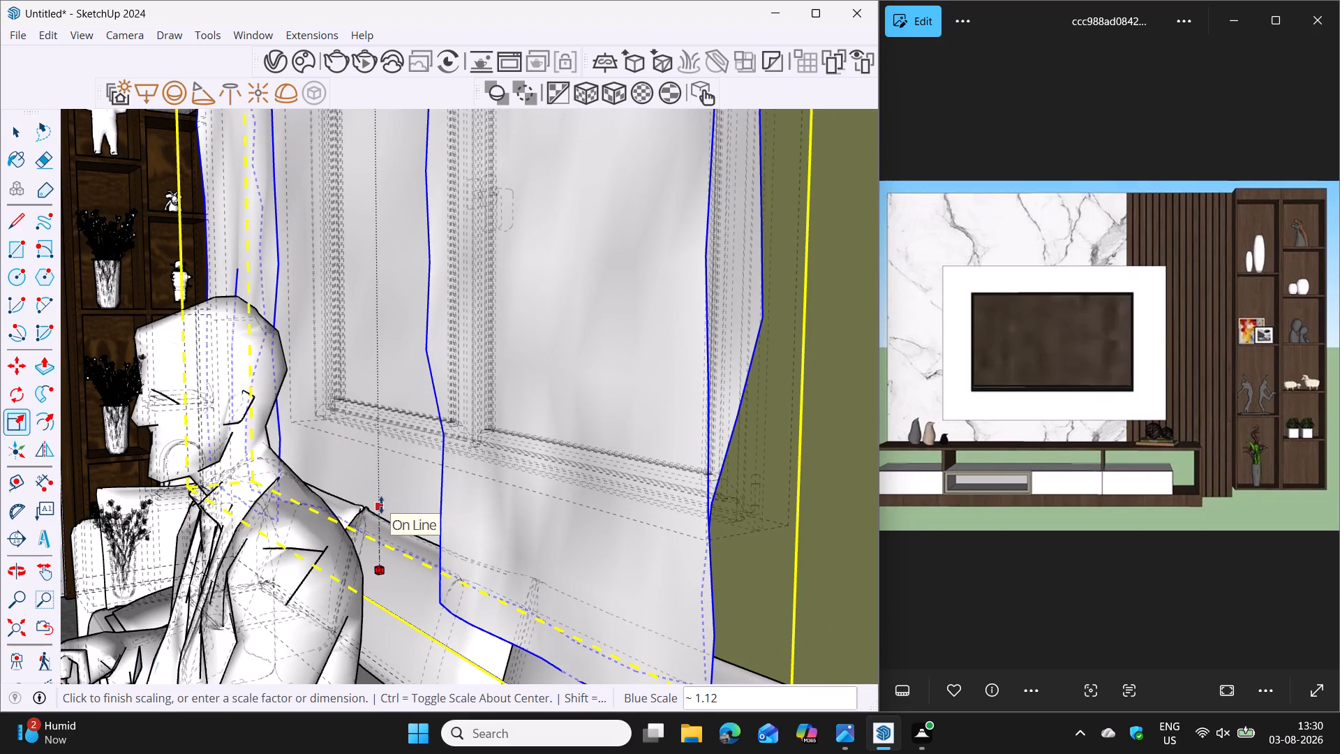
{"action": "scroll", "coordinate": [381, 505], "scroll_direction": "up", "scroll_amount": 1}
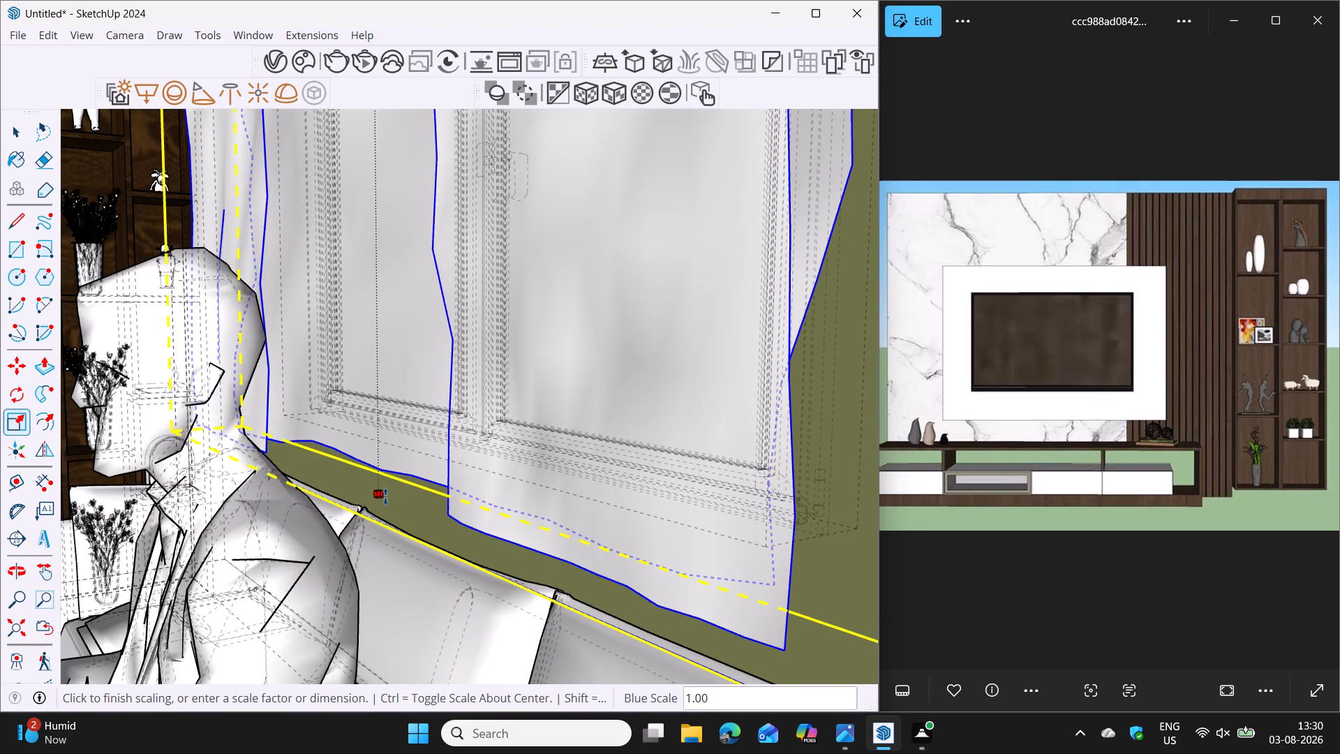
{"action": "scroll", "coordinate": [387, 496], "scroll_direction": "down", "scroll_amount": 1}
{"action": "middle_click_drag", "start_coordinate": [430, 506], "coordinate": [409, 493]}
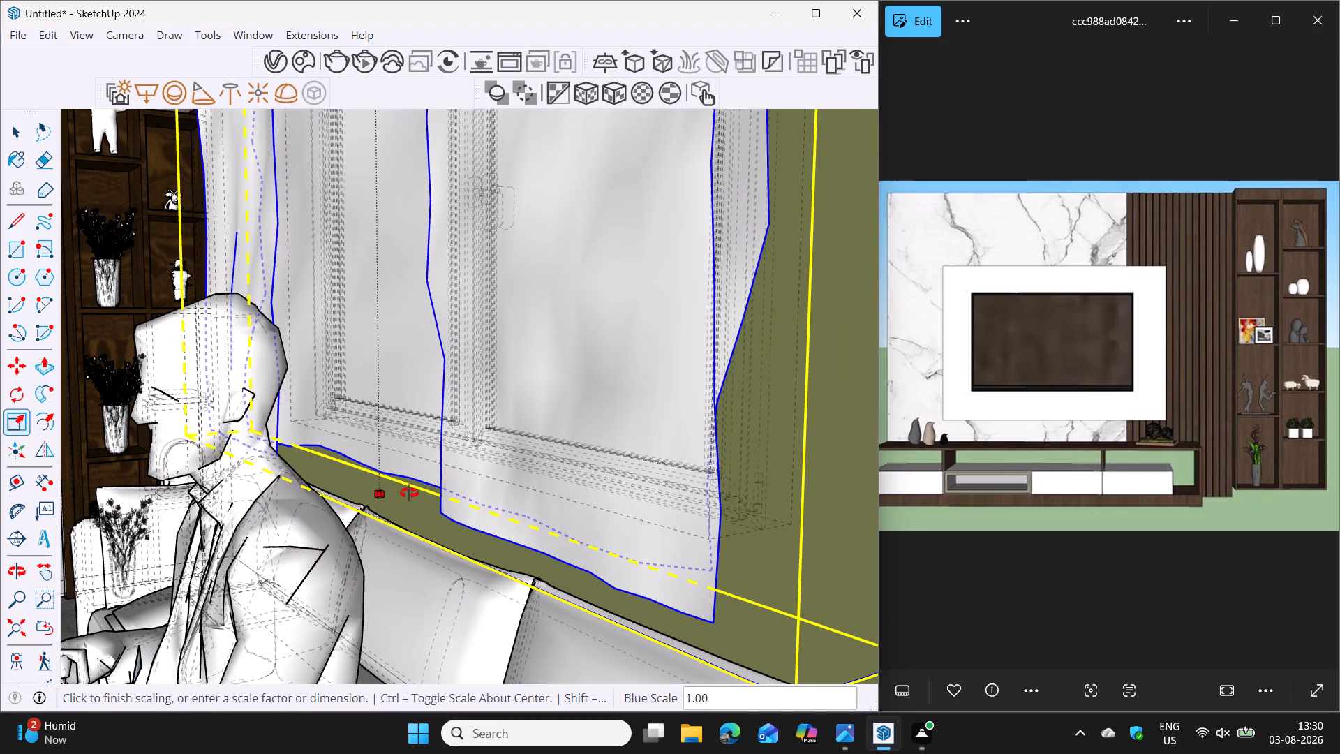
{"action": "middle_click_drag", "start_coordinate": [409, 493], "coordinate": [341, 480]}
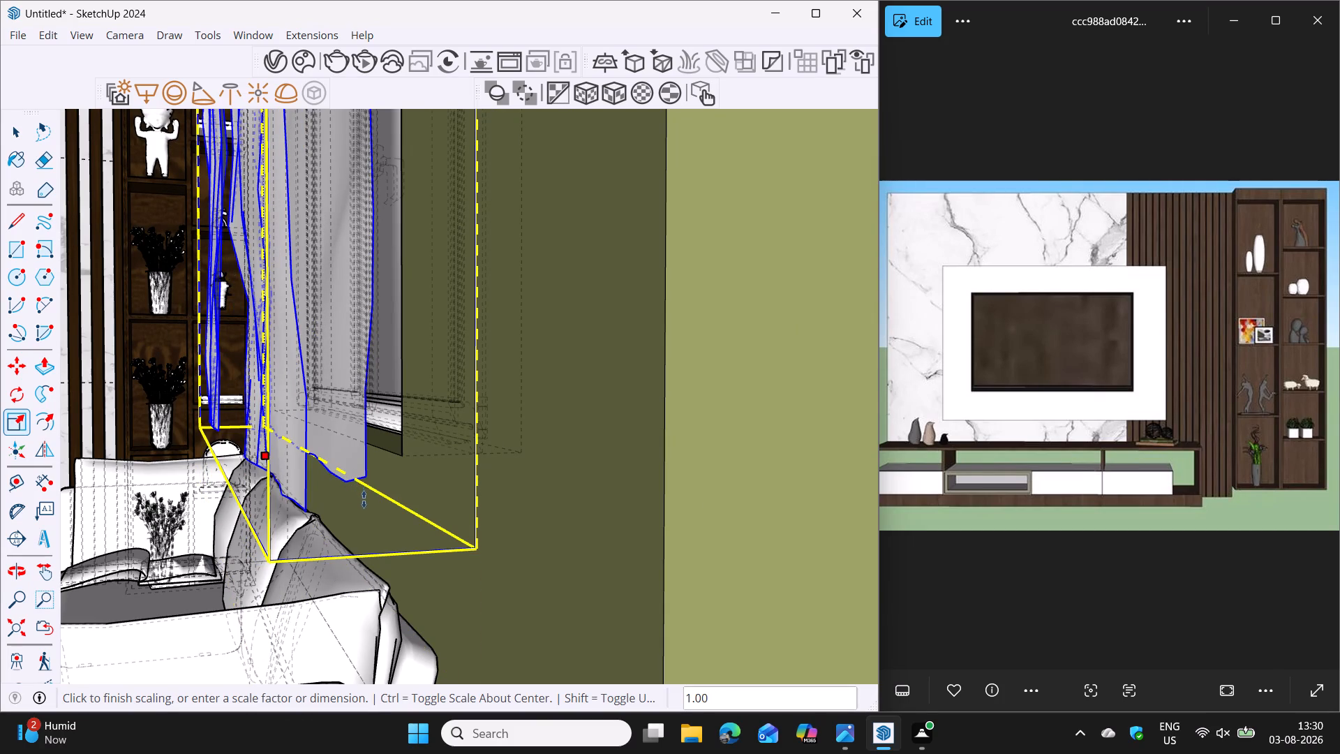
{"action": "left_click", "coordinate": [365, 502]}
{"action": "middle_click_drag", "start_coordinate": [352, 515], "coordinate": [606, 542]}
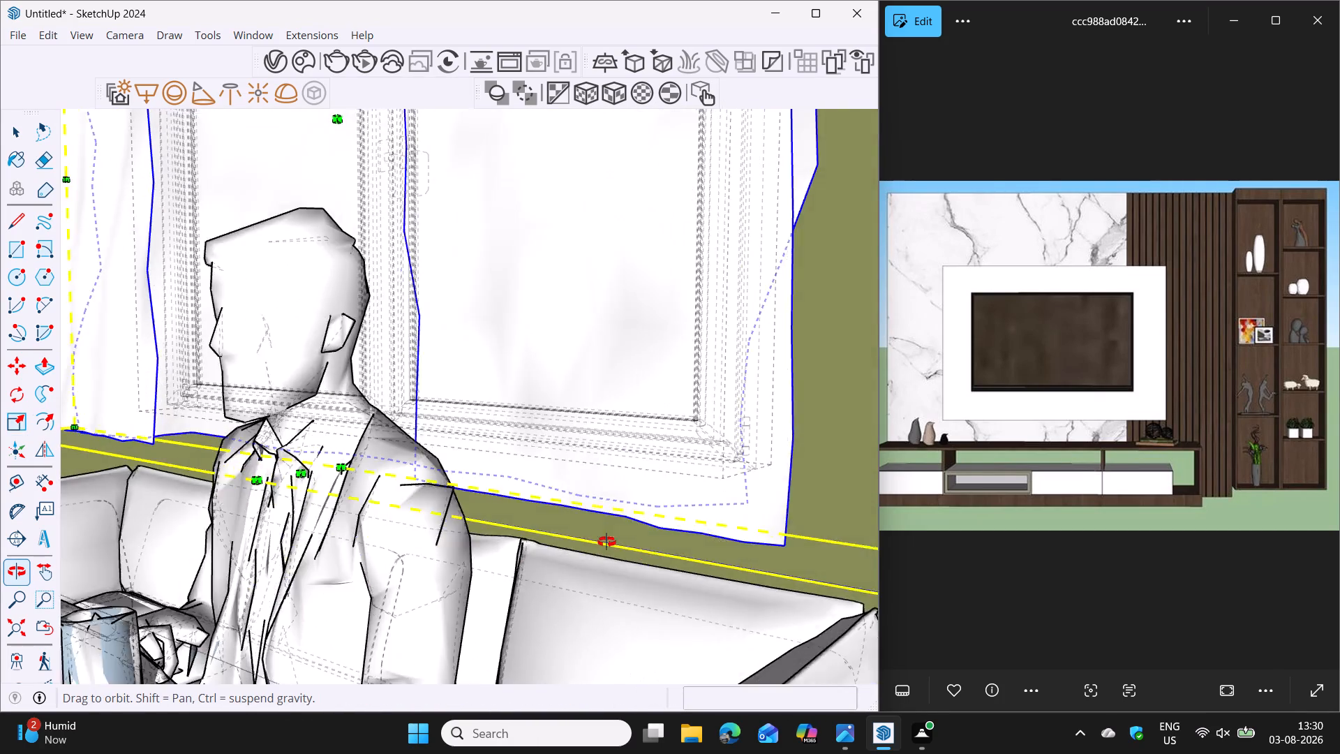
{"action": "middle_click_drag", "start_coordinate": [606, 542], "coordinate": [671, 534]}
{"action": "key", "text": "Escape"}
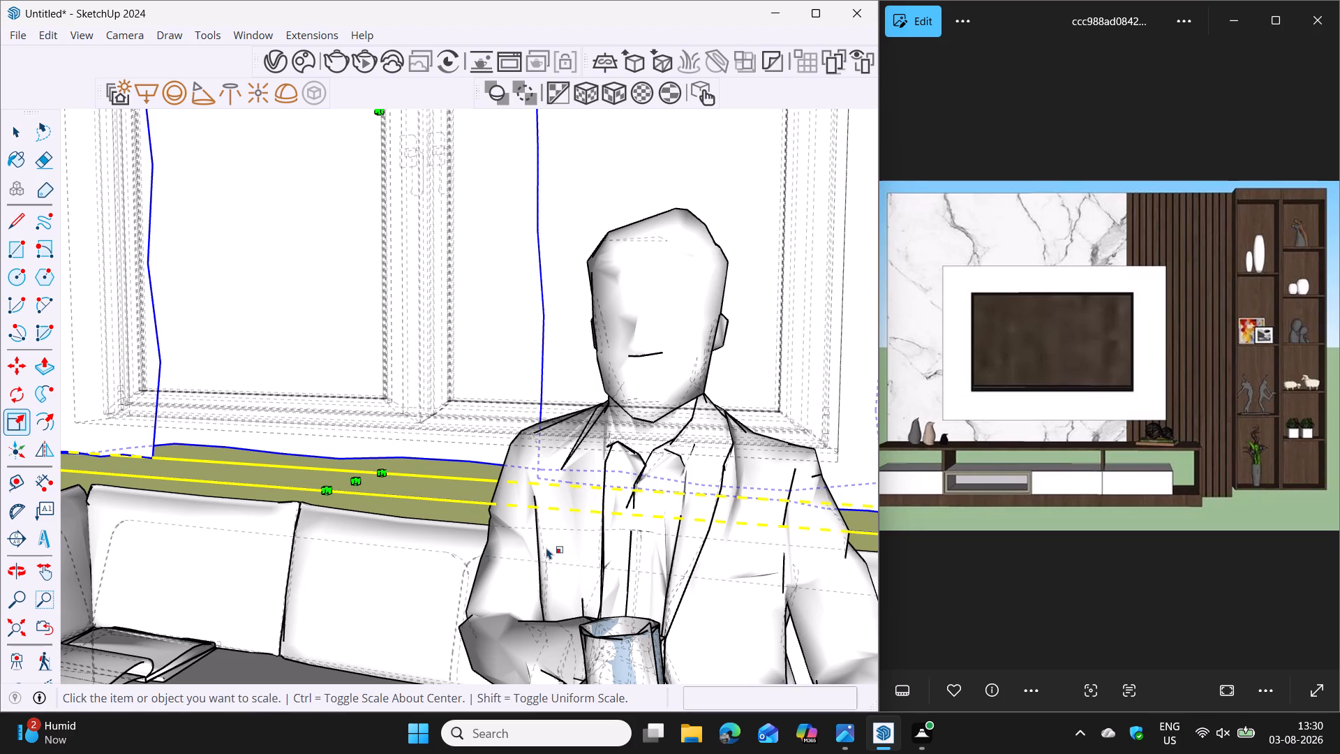
Turn off the back-edge display and clear the selection while bringing the whole living room into view.
{"action": "scroll", "coordinate": [416, 518], "scroll_direction": "down", "scroll_amount": 11}
{"action": "middle_click_drag", "start_coordinate": [479, 516], "coordinate": [437, 553]}
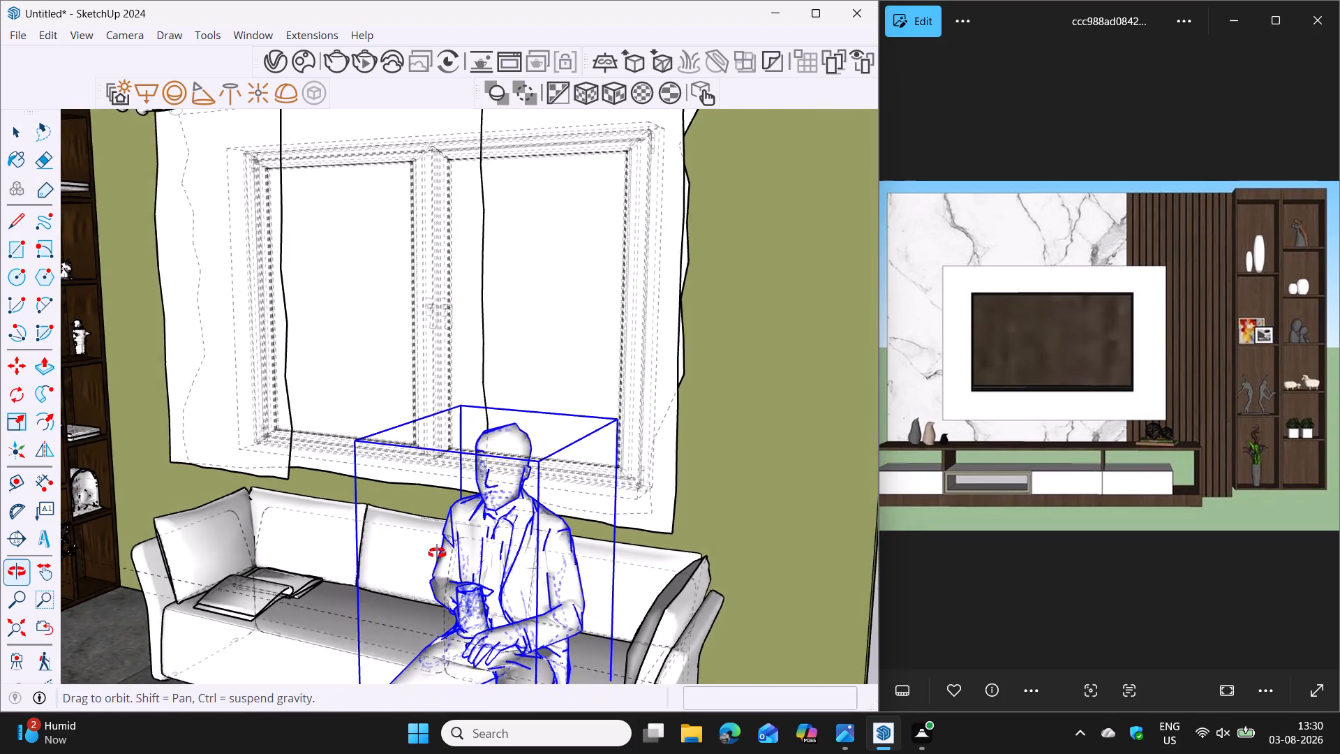
{"action": "middle_click_drag", "start_coordinate": [437, 553], "coordinate": [634, 571]}
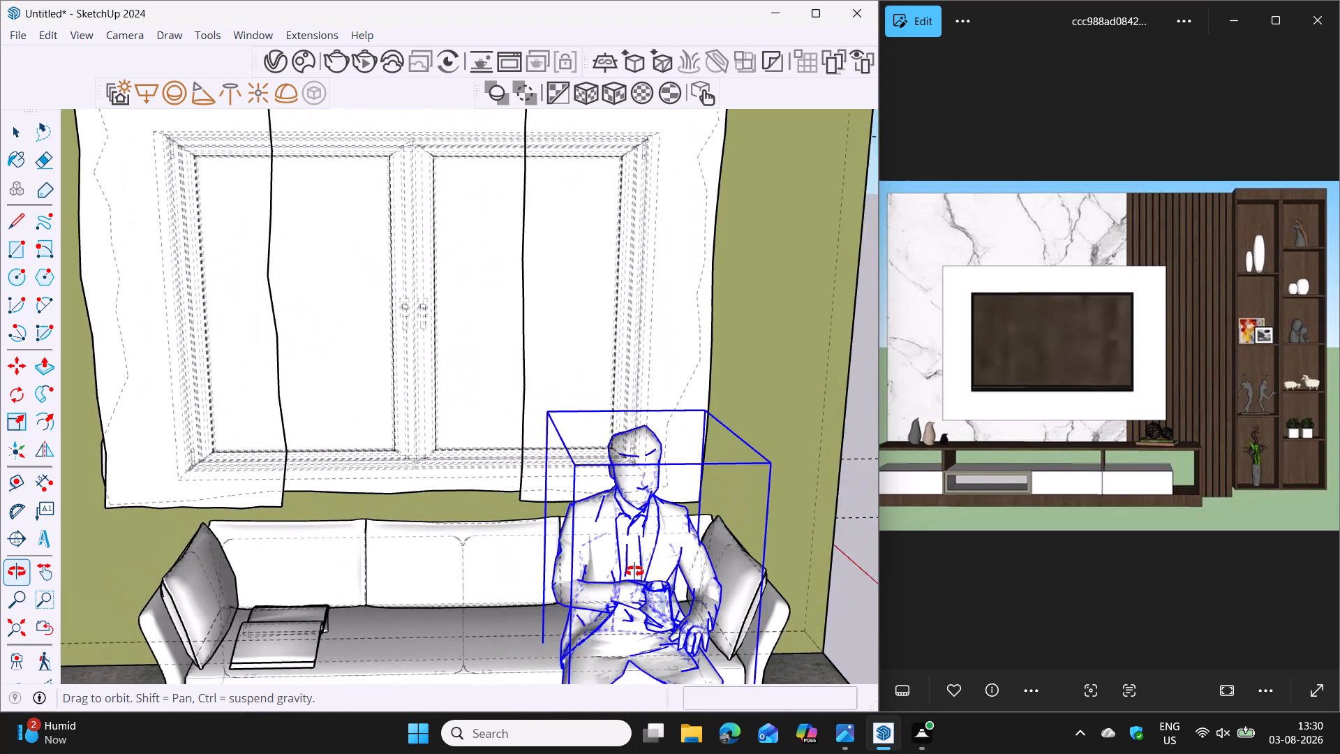
{"action": "middle_click_drag", "start_coordinate": [634, 571], "coordinate": [588, 580]}
{"action": "key", "text": "k"}
{"action": "scroll", "coordinate": [588, 580], "scroll_direction": "down", "scroll_amount": 6}
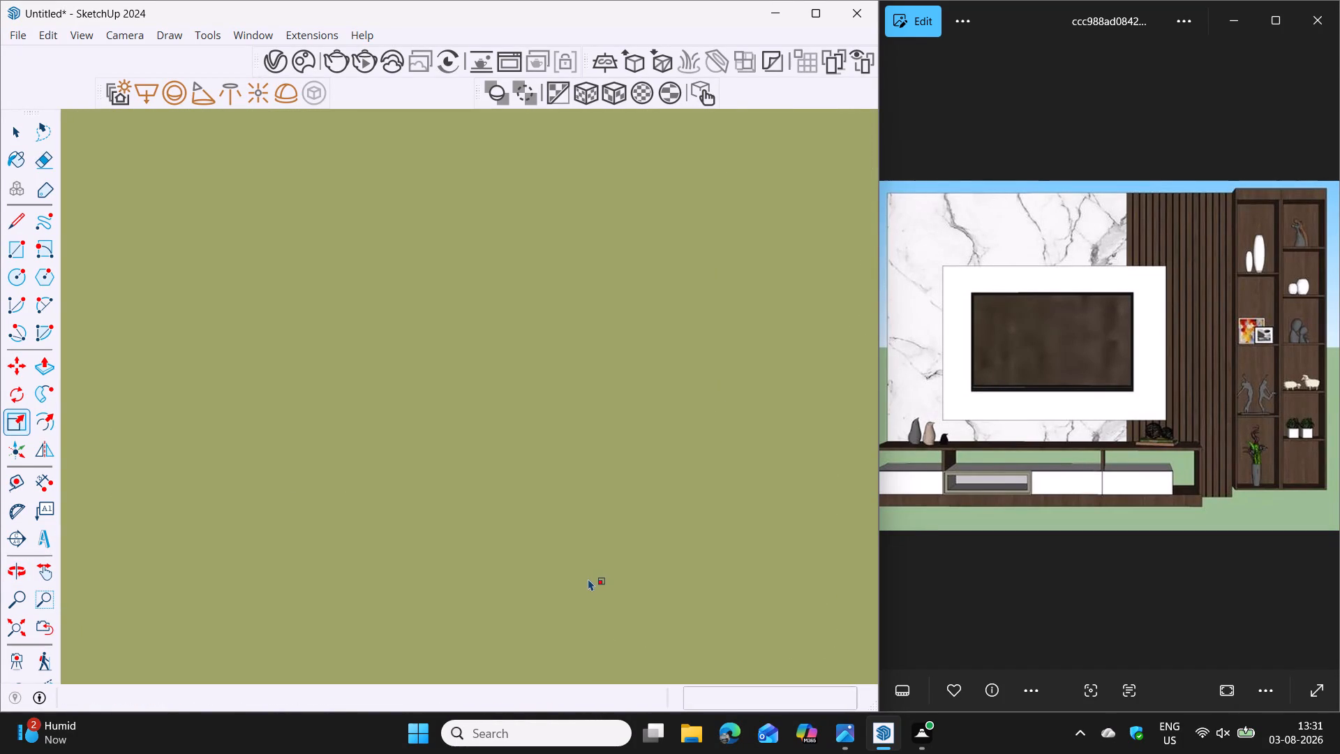
{"action": "left_click", "coordinate": [7, 629]}
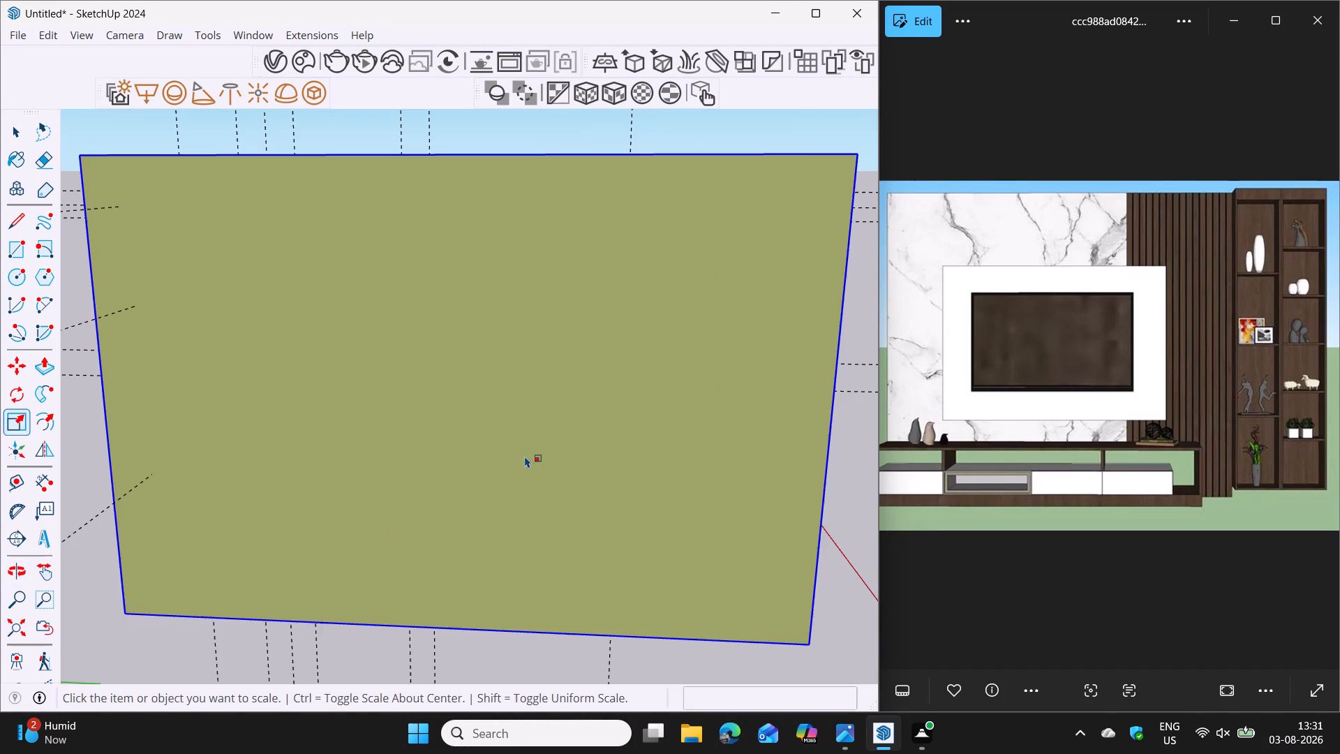
{"action": "middle_click_drag", "start_coordinate": [587, 412], "coordinate": [91, 538]}
{"action": "scroll", "coordinate": [447, 535], "scroll_direction": "down", "scroll_amount": 3}
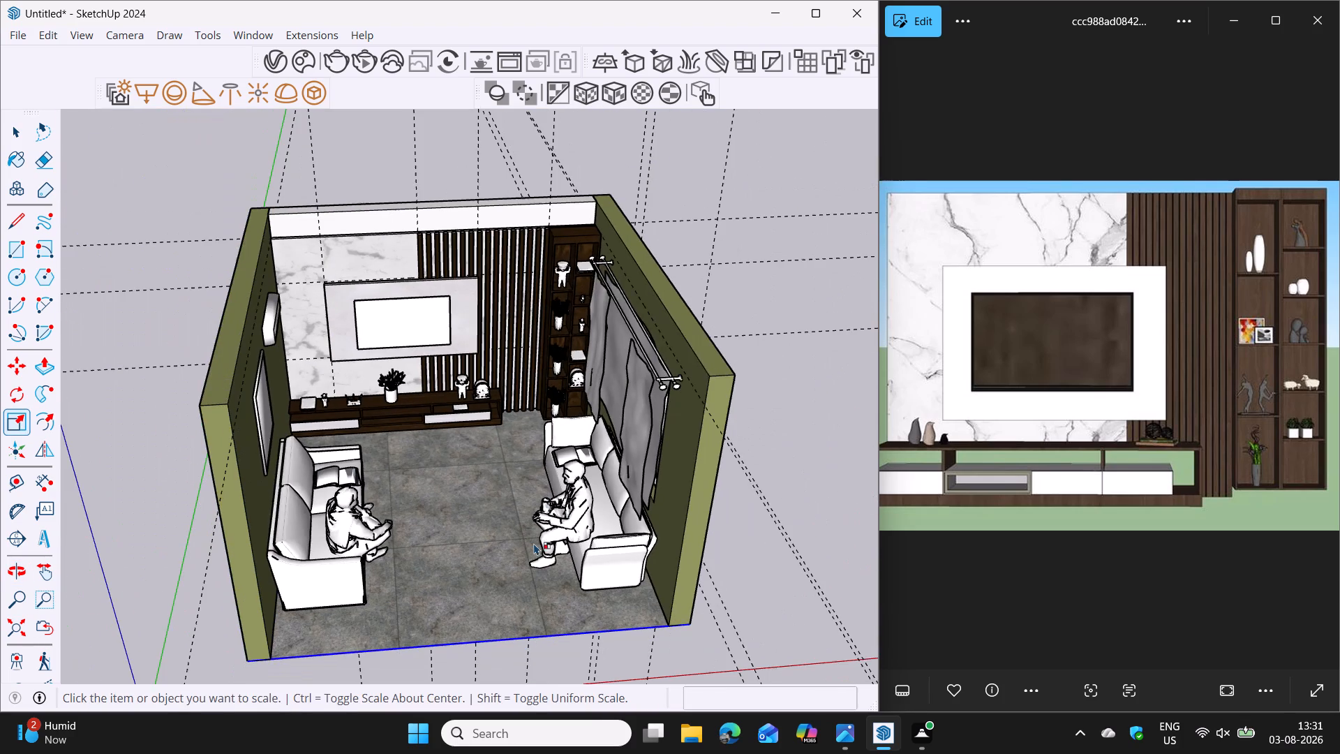
{"action": "middle_click_drag", "start_coordinate": [547, 554], "coordinate": [489, 521], "text": "shift"}
{"action": "middle_click_drag", "start_coordinate": [461, 554], "coordinate": [449, 465]}
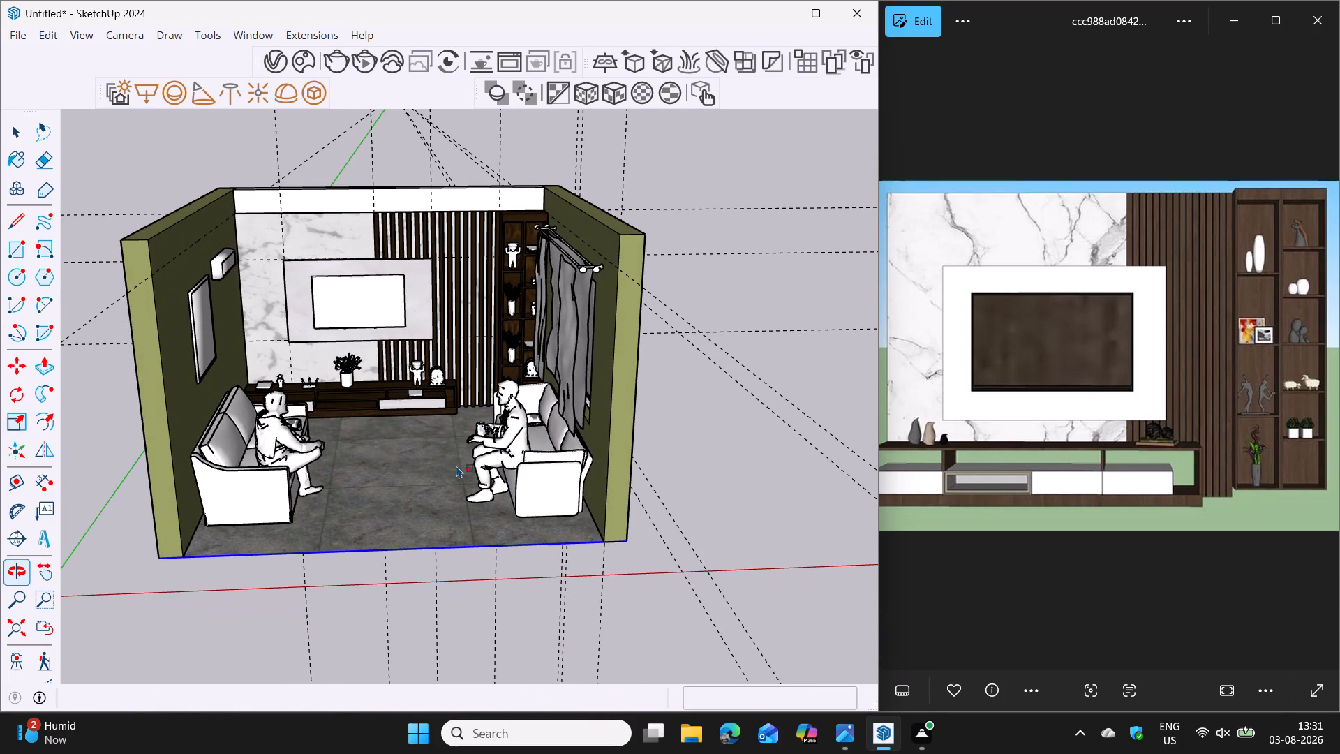
{"action": "key", "text": "space"}
{"action": "left_click", "coordinate": [710, 445]}
Close the TV wall reference image and maximize the SketchUp window.
{"action": "middle_click_drag", "start_coordinate": [519, 412], "coordinate": [518, 410]}
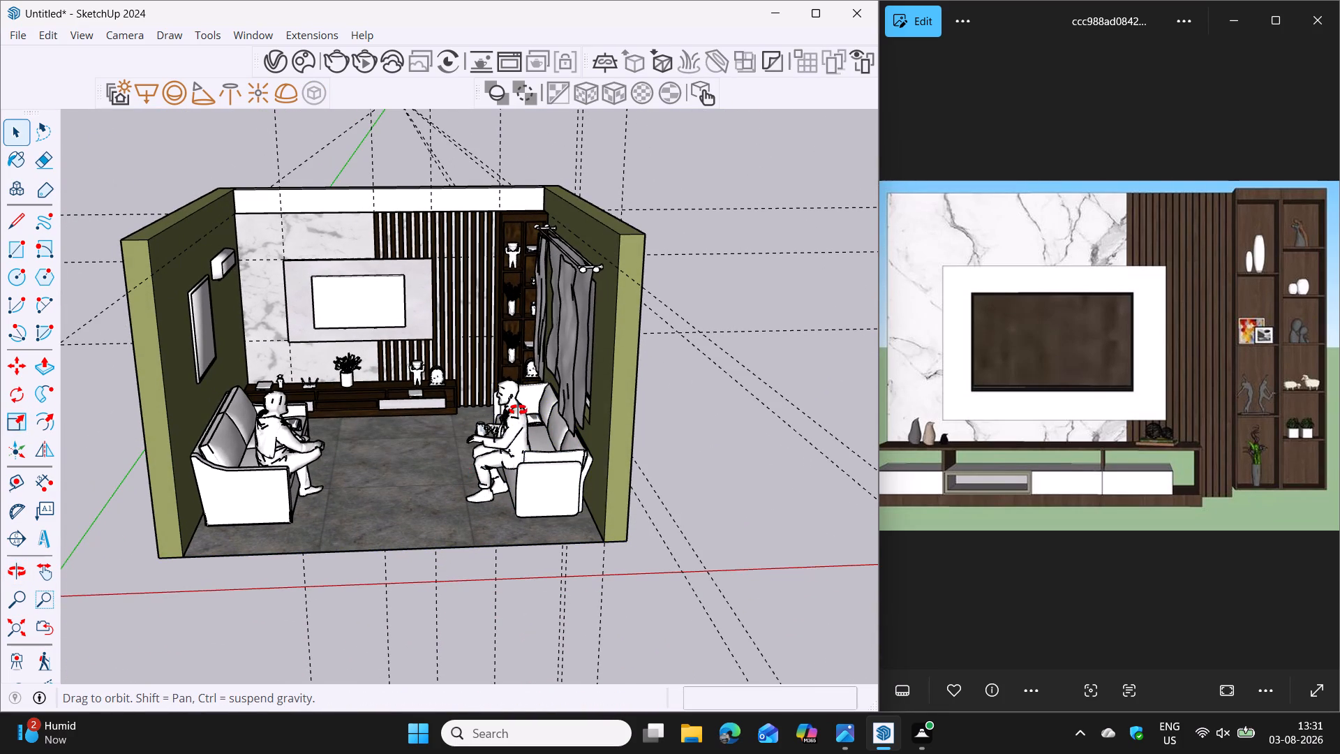
{"action": "middle_click_drag", "start_coordinate": [518, 410], "coordinate": [476, 387]}
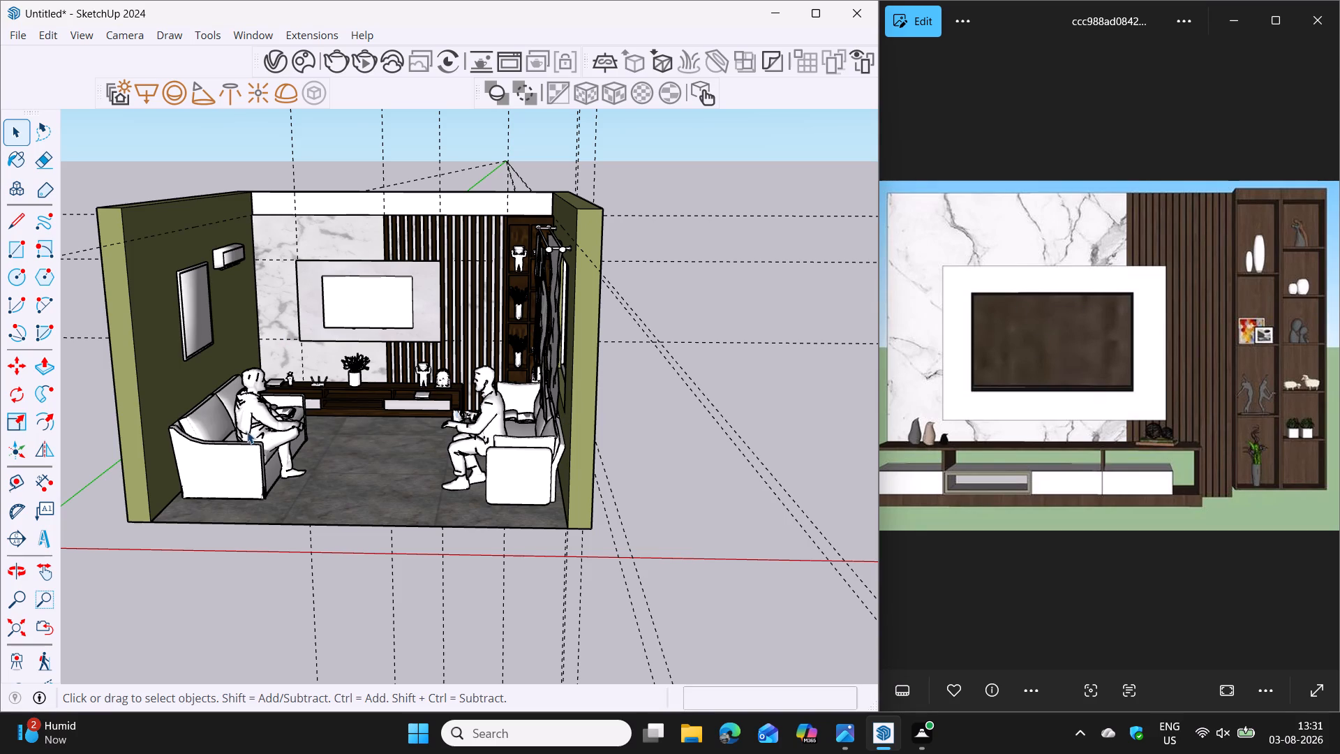
{"action": "middle_click_drag", "start_coordinate": [324, 462], "coordinate": [362, 461]}
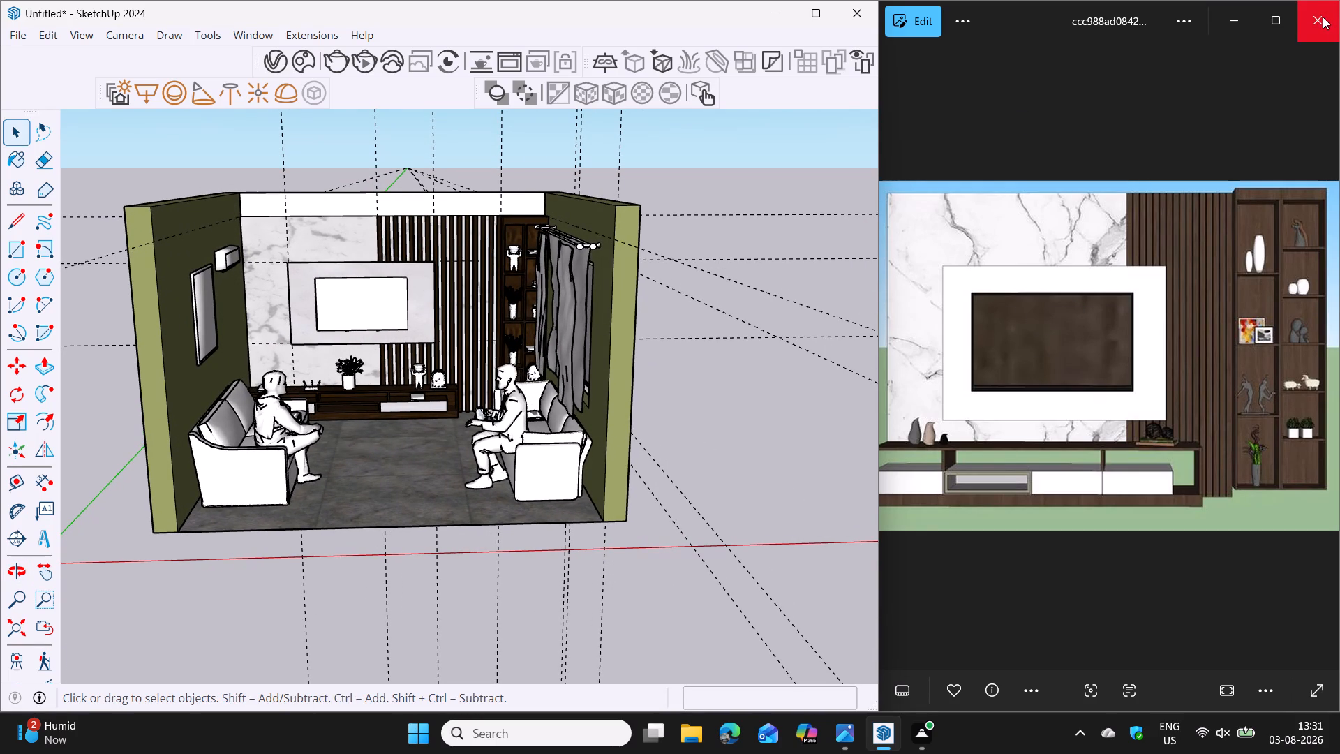
{"action": "left_click", "coordinate": [1323, 17]}
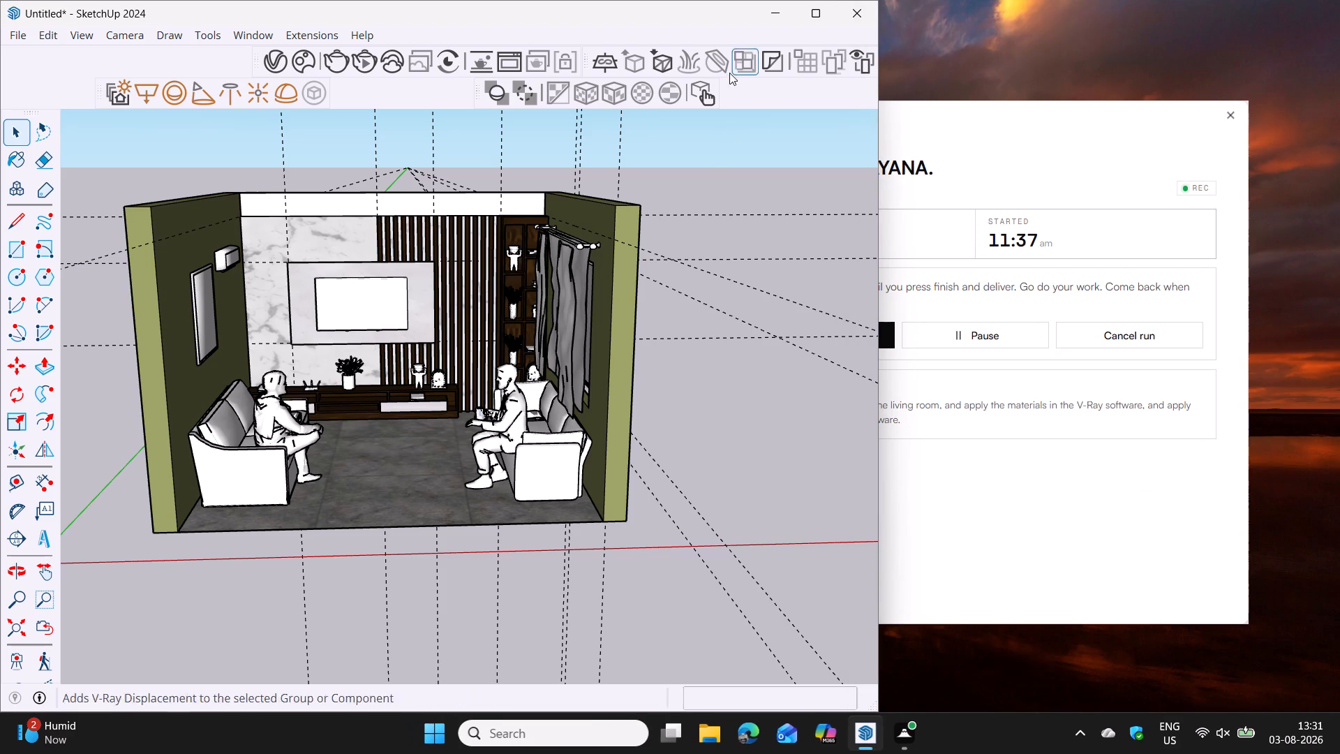
{"action": "double_click", "coordinate": [629, 17]}
{"action": "double_click", "coordinate": [629, 17]}
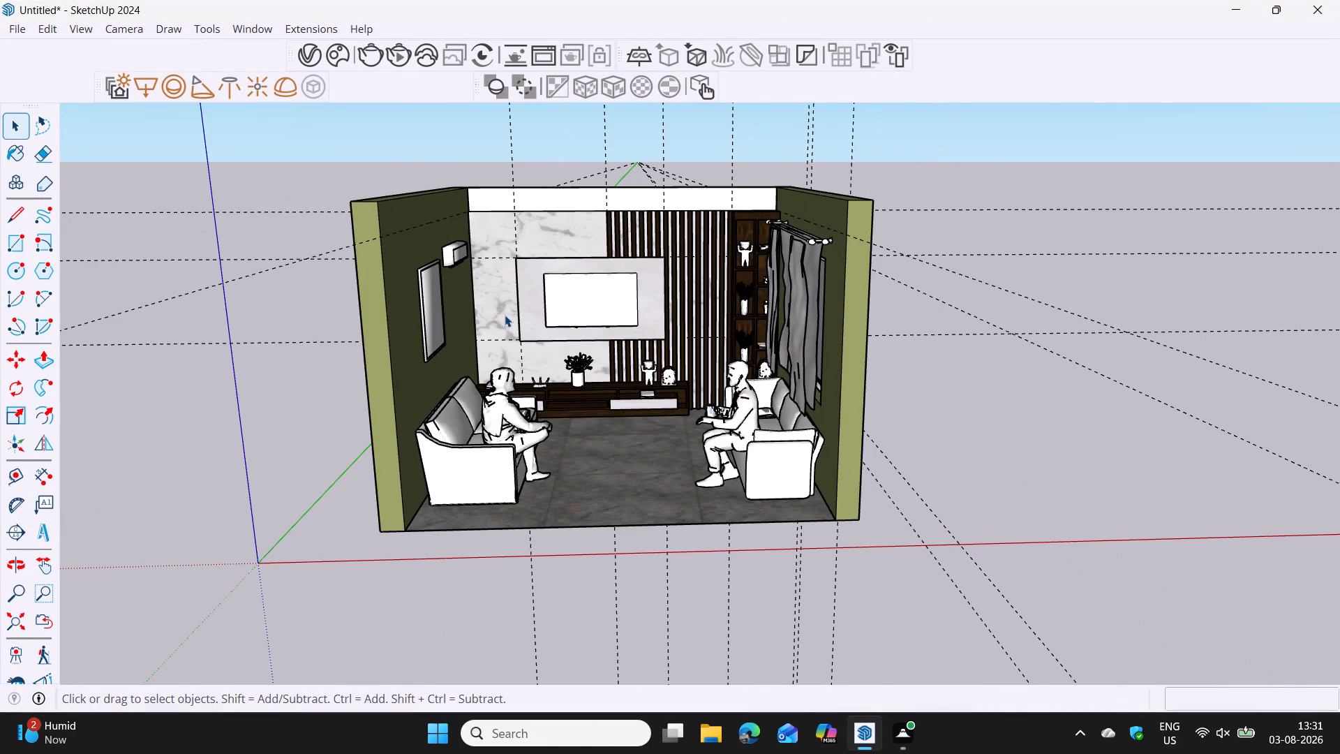
Examine the furnished living room from its open side, including both sofas, the TV wall and the curtains.
{"action": "middle_click_drag", "start_coordinate": [530, 306], "coordinate": [524, 410], "text": "shift"}
{"action": "scroll", "coordinate": [561, 404], "scroll_direction": "up", "scroll_amount": 3}
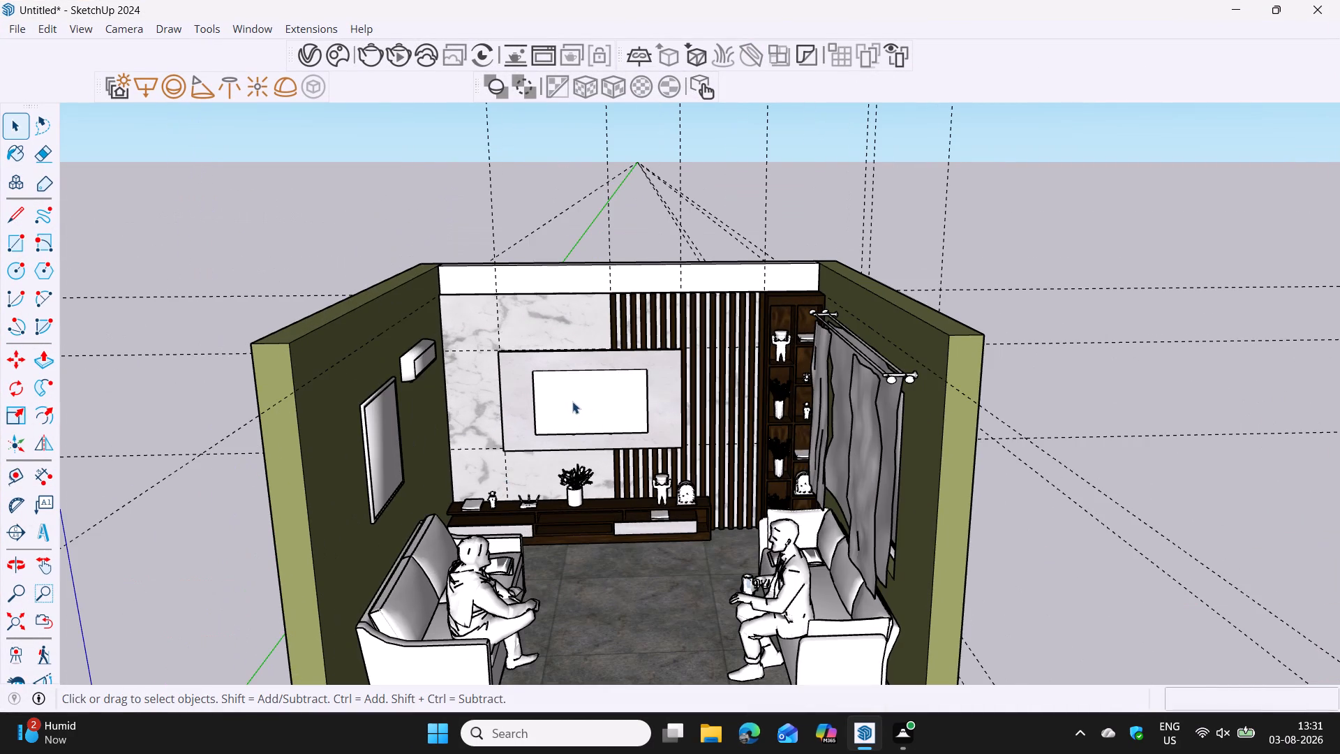
{"action": "middle_click_drag", "start_coordinate": [714, 416], "coordinate": [641, 360], "text": "shift"}
{"action": "middle_click_drag", "start_coordinate": [521, 369], "coordinate": [550, 393], "text": "shift"}
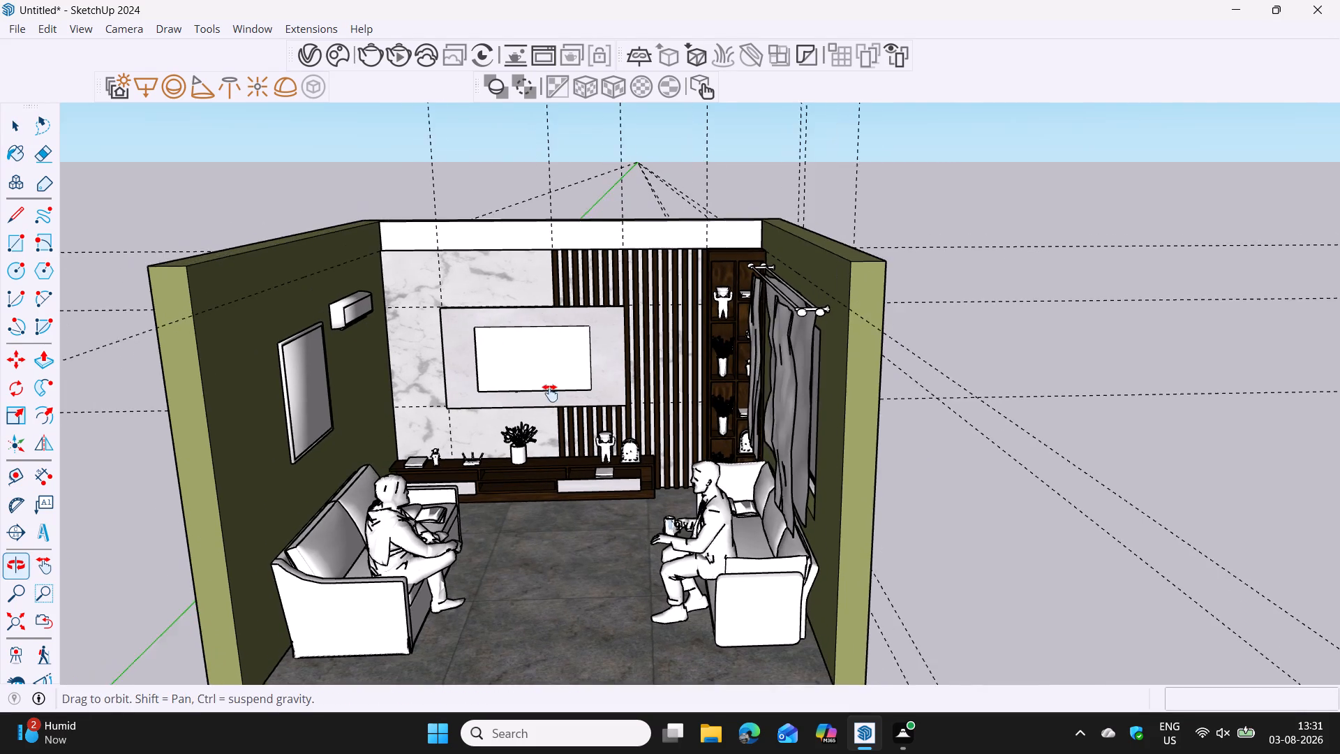
{"action": "middle_click_drag", "start_coordinate": [550, 393], "coordinate": [552, 397], "text": "shift"}
{"action": "middle_click_drag", "start_coordinate": [559, 413], "coordinate": [572, 364]}
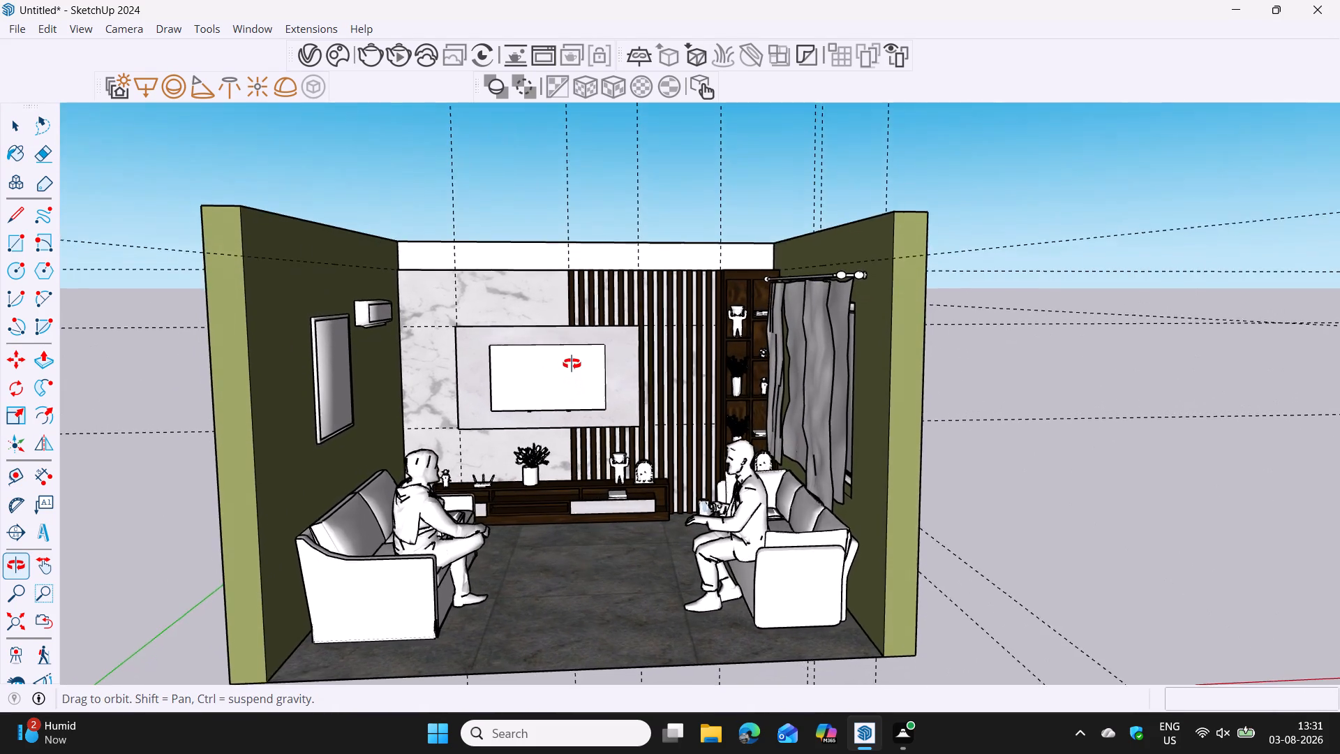
{"action": "middle_click_drag", "start_coordinate": [572, 364], "coordinate": [569, 362]}
{"action": "scroll", "coordinate": [568, 362], "scroll_direction": "down", "scroll_amount": 1}
{"action": "scroll", "coordinate": [546, 357], "scroll_direction": "up", "scroll_amount": 3}
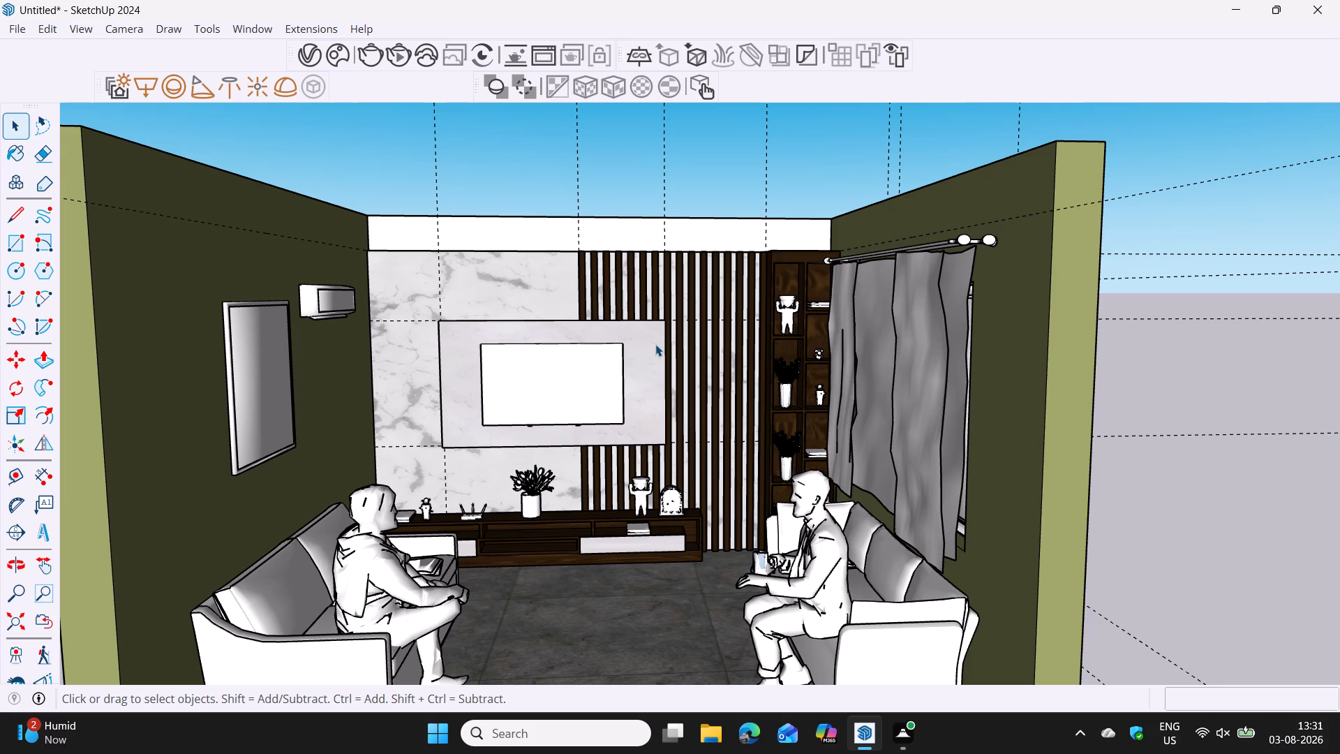
Examine the marble TV panel, wooden slats and shelf unit up close from above and the side.
{"action": "middle_click_drag", "start_coordinate": [626, 339], "coordinate": [591, 496]}
{"action": "scroll", "coordinate": [591, 488], "scroll_direction": "down", "scroll_amount": 1}
{"action": "scroll", "coordinate": [622, 374], "scroll_direction": "up", "scroll_amount": 7}
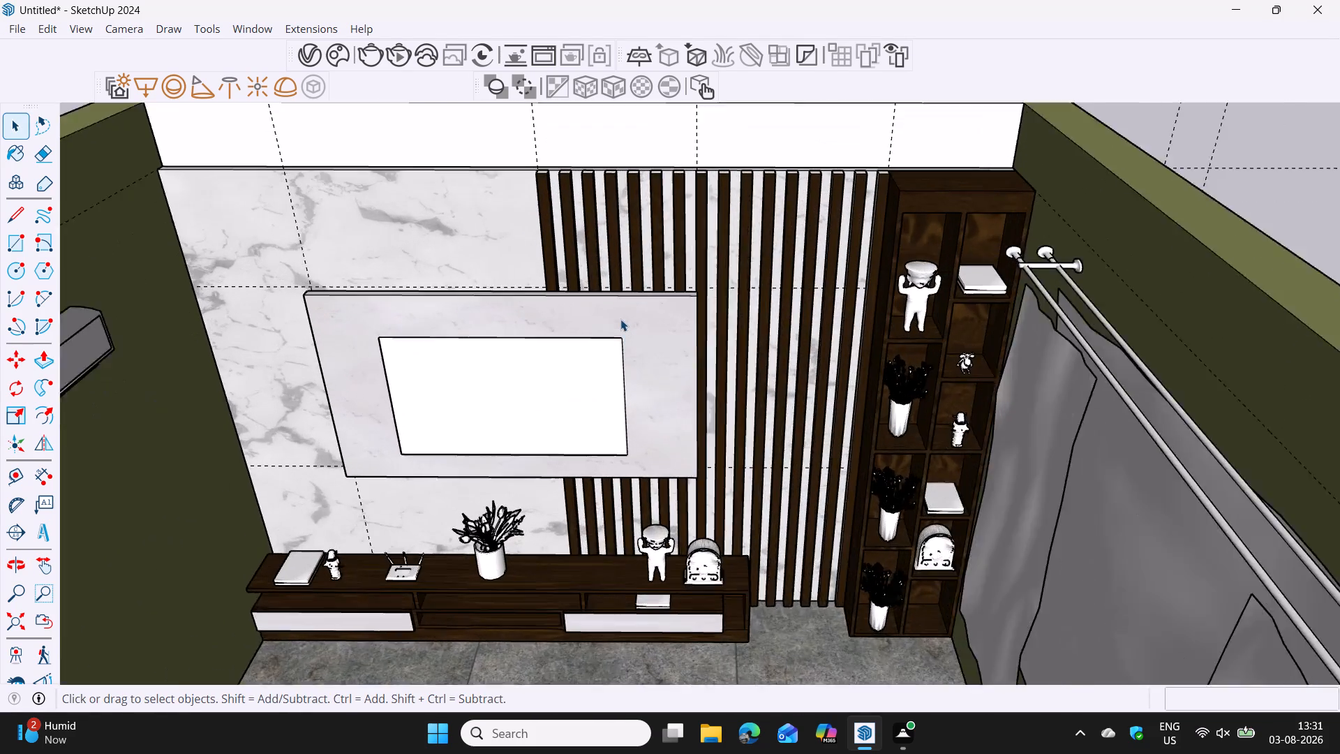
{"action": "scroll", "coordinate": [620, 319], "scroll_direction": "up", "scroll_amount": 1}
{"action": "middle_click_drag", "start_coordinate": [618, 313], "coordinate": [580, 519]}
{"action": "scroll", "coordinate": [462, 358], "scroll_direction": "up", "scroll_amount": 3}
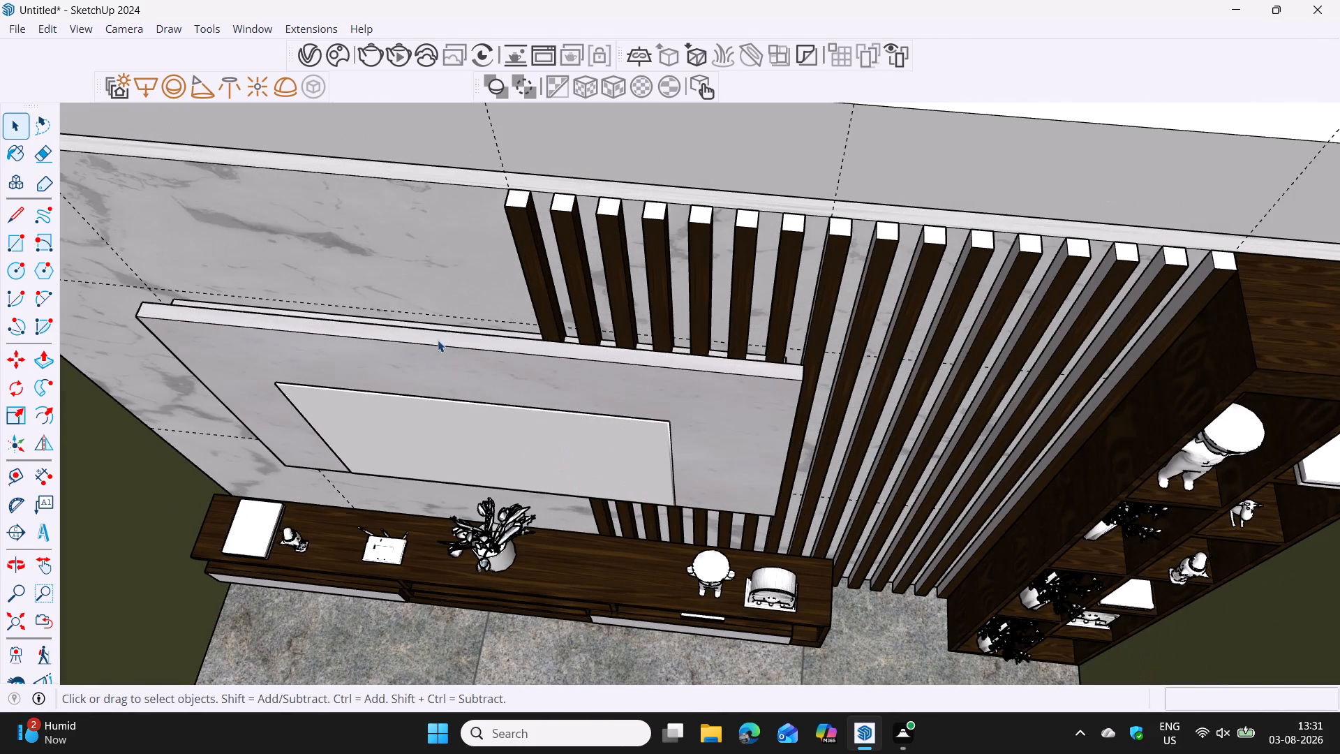
{"action": "middle_click_drag", "start_coordinate": [445, 346], "coordinate": [459, 398]}
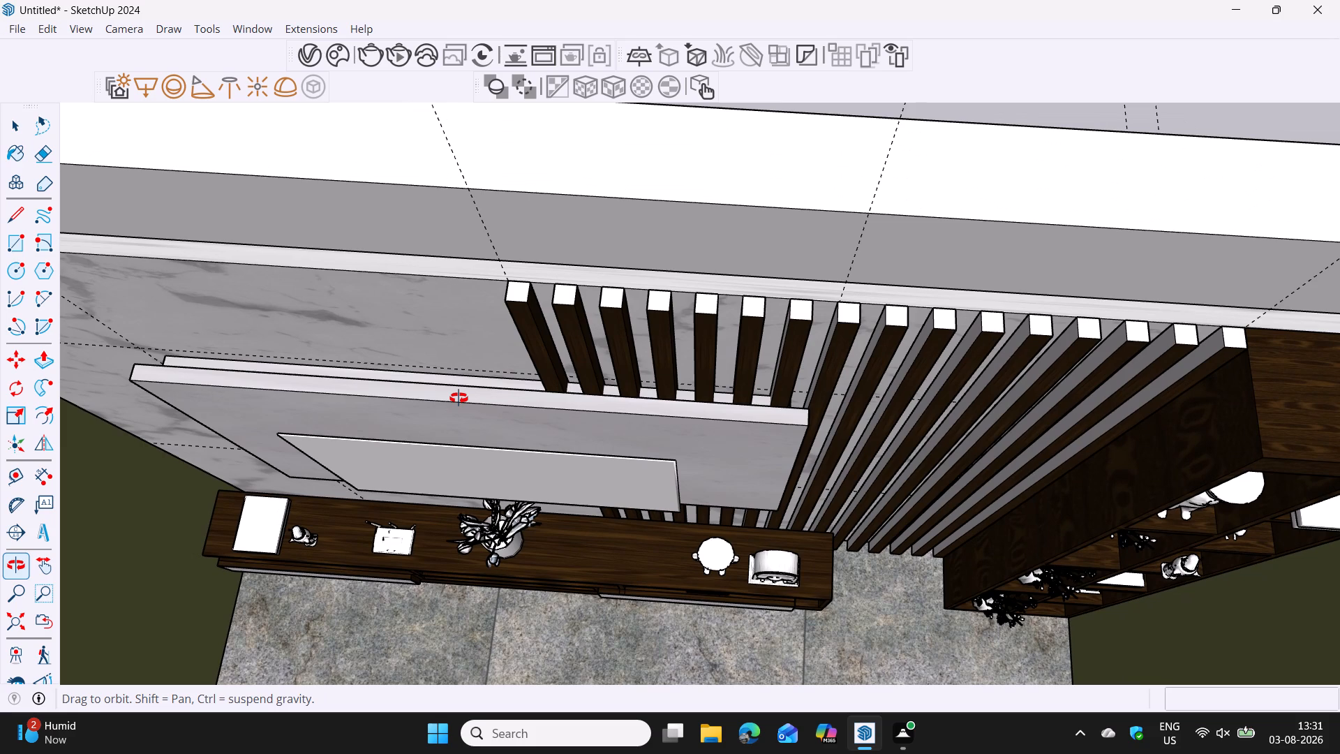
{"action": "middle_click_drag", "start_coordinate": [459, 398], "coordinate": [500, 322]}
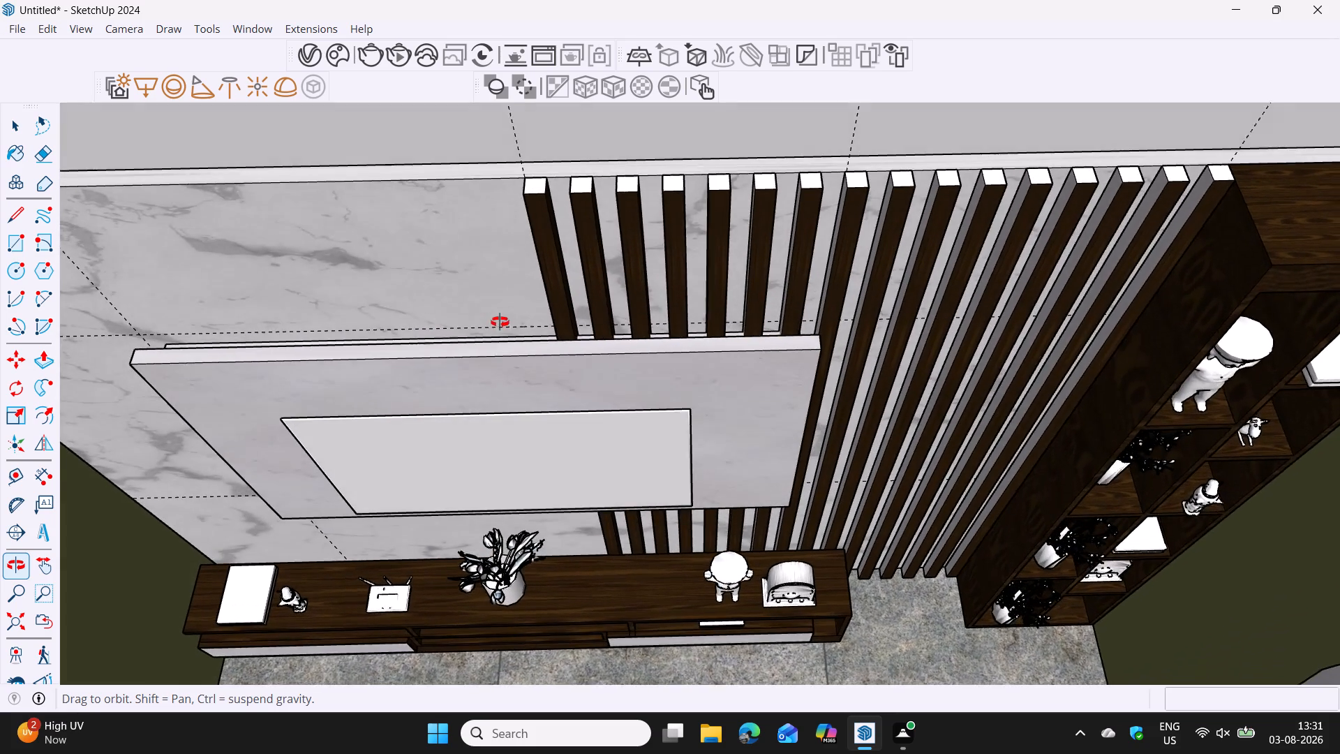
{"action": "middle_click_drag", "start_coordinate": [500, 322], "coordinate": [594, 269]}
{"action": "middle_click_drag", "start_coordinate": [292, 413], "coordinate": [587, 343]}
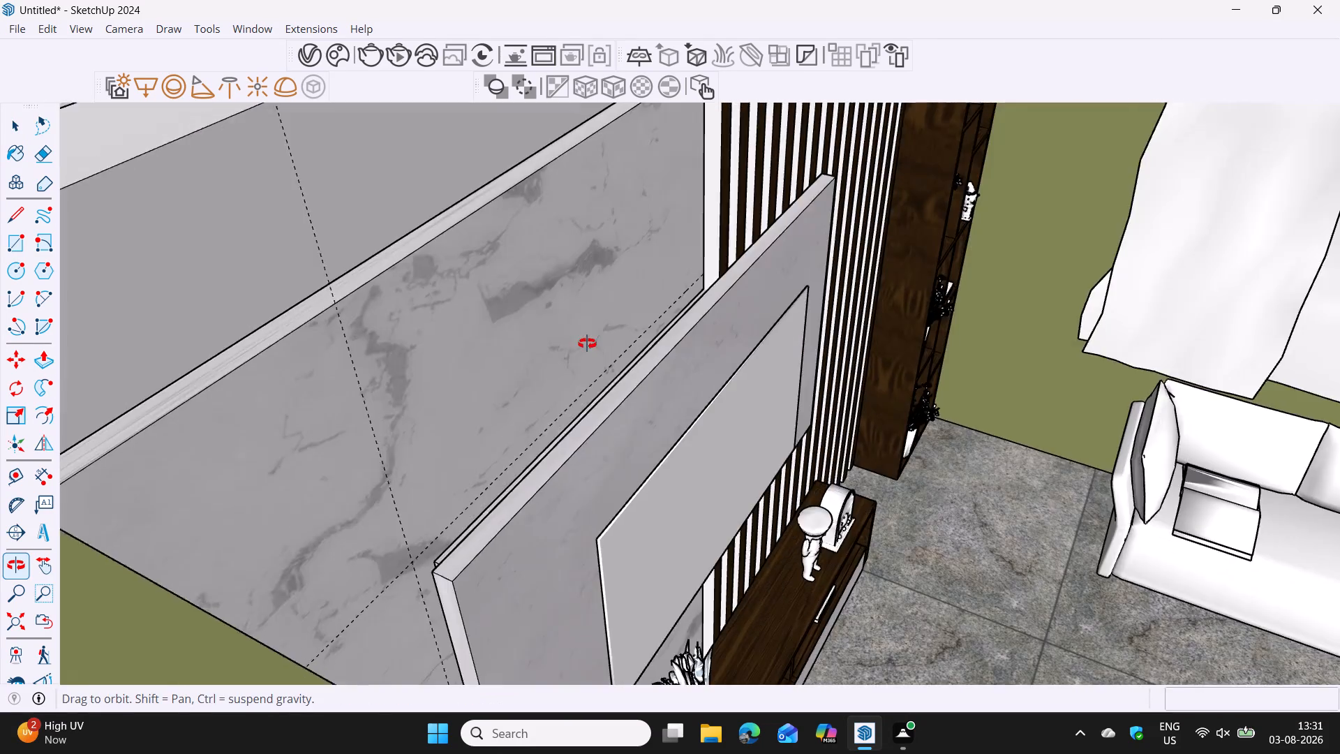
{"action": "middle_click_drag", "start_coordinate": [587, 343], "coordinate": [240, 409]}
{"action": "scroll", "coordinate": [461, 427], "scroll_direction": "down", "scroll_amount": 4}
{"action": "middle_click_drag", "start_coordinate": [687, 392], "coordinate": [677, 394]}
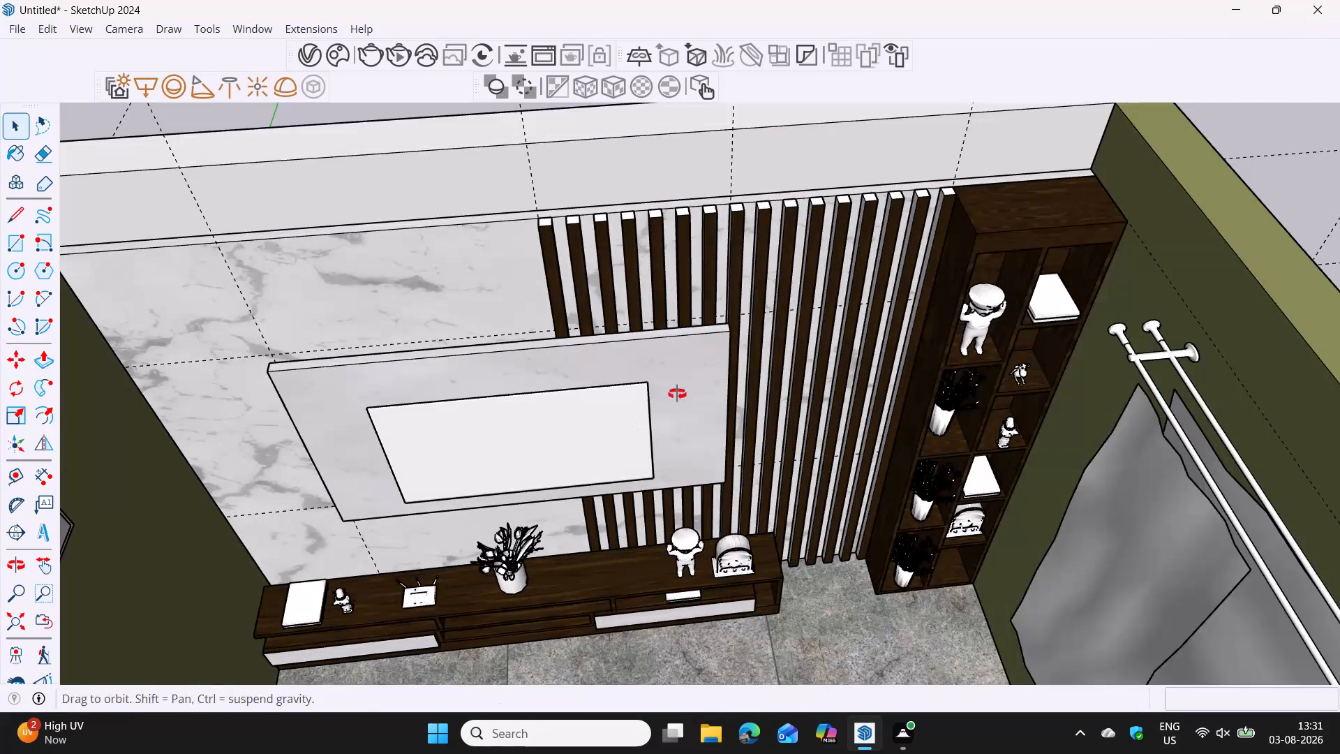
{"action": "middle_click_drag", "start_coordinate": [677, 394], "coordinate": [649, 399]}
Move the marble TV panel out of the room to the empty space beyond the window wall.
{"action": "left_click", "coordinate": [700, 386]}
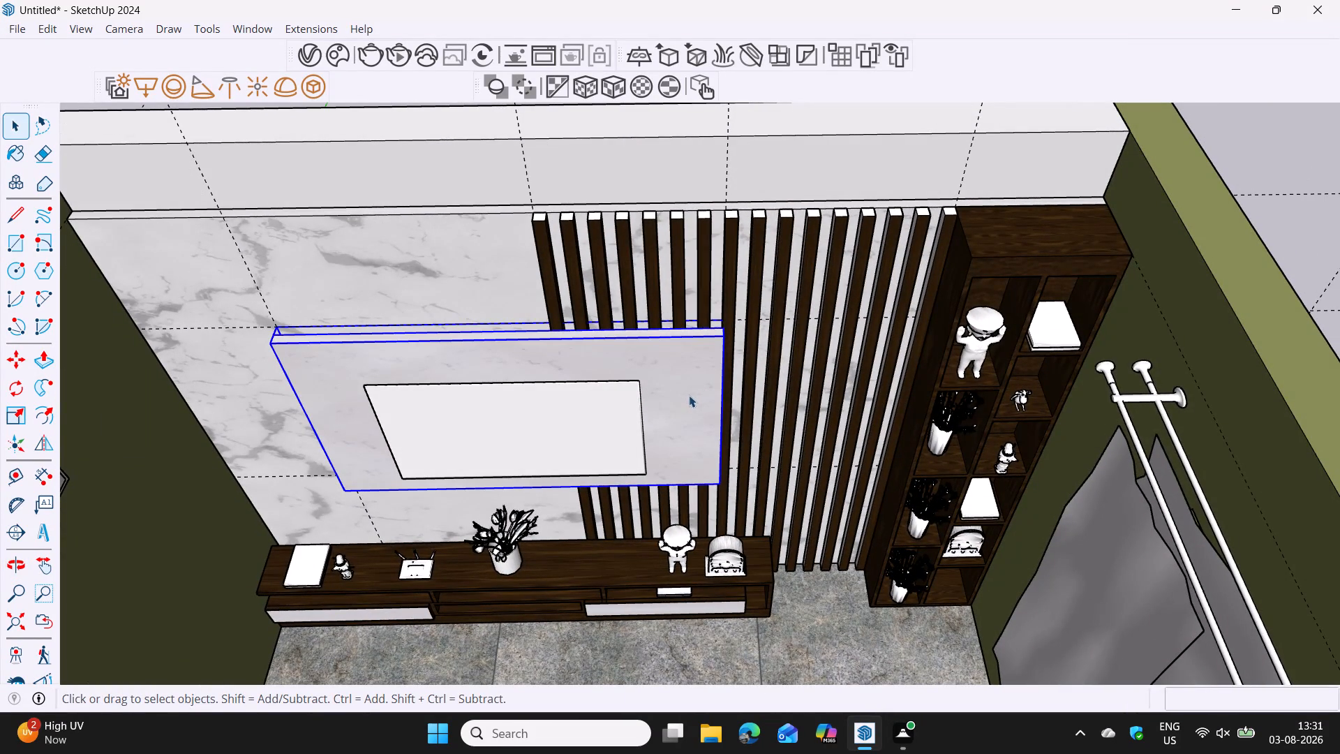
{"action": "key", "text": "m"}
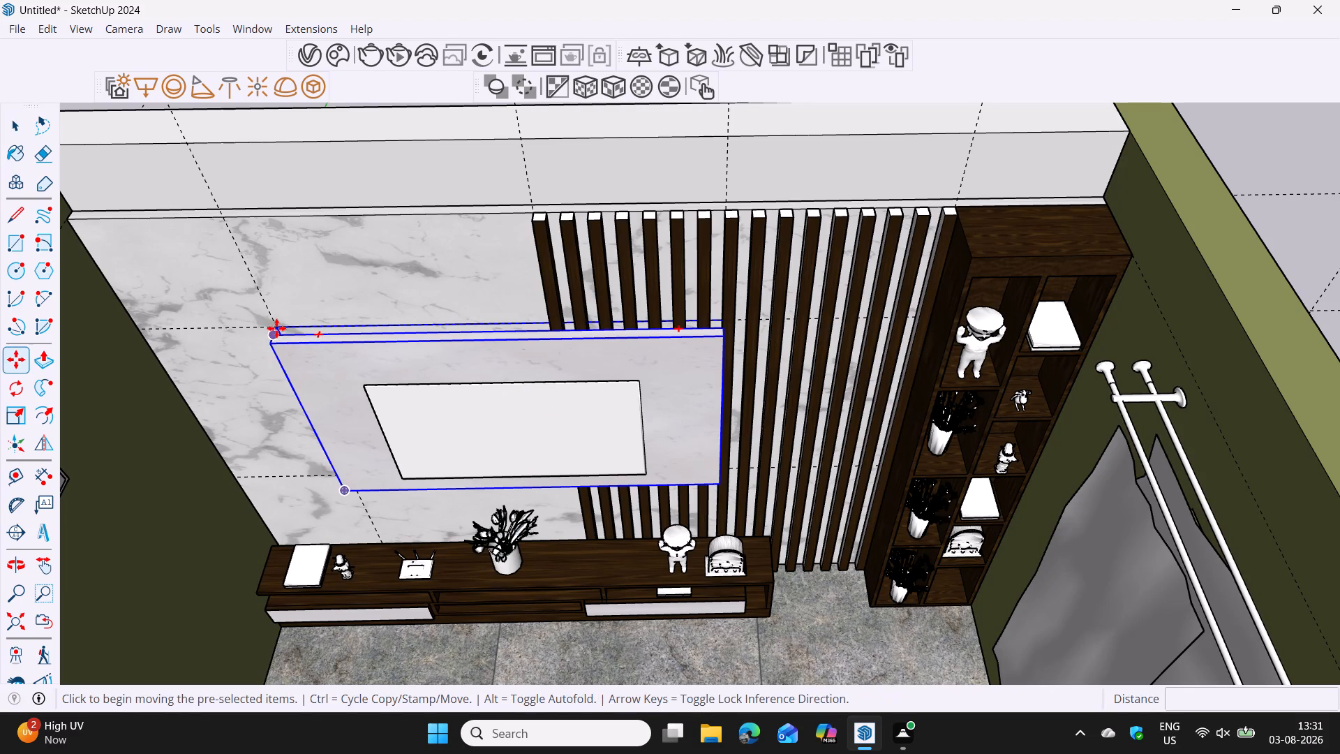
{"action": "left_click", "coordinate": [276, 326]}
{"action": "scroll", "coordinate": [883, 360], "scroll_direction": "down", "scroll_amount": 5}
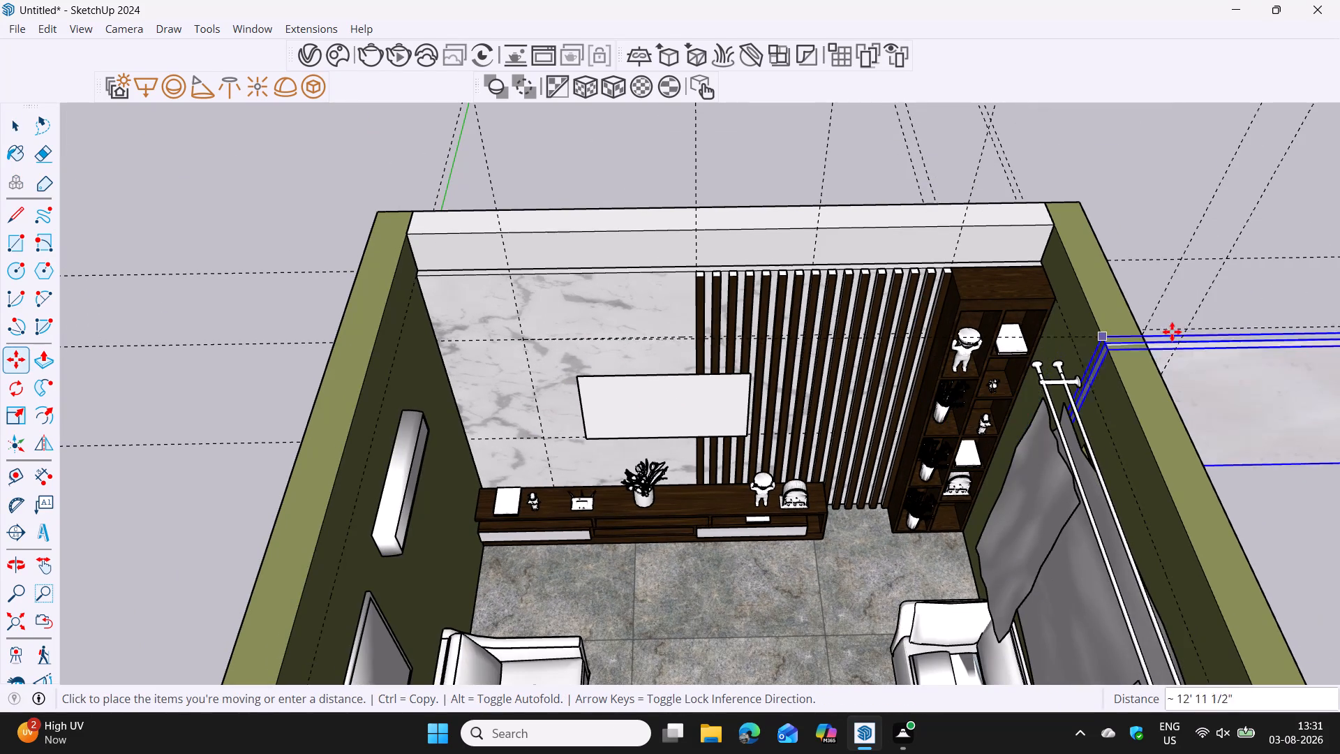
{"action": "middle_click_drag", "start_coordinate": [1191, 340], "coordinate": [593, 267], "text": "shift"}
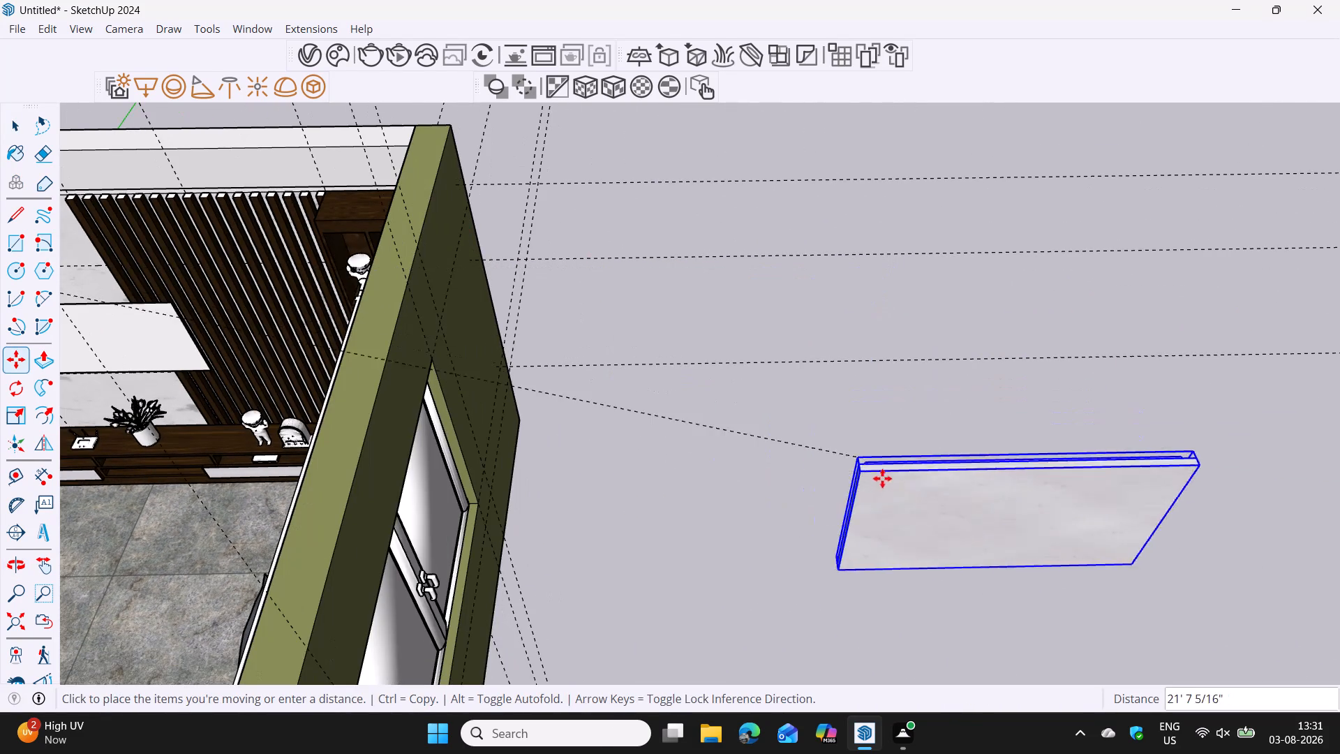
{"action": "left_click", "coordinate": [893, 518]}
{"action": "key", "text": "space"}
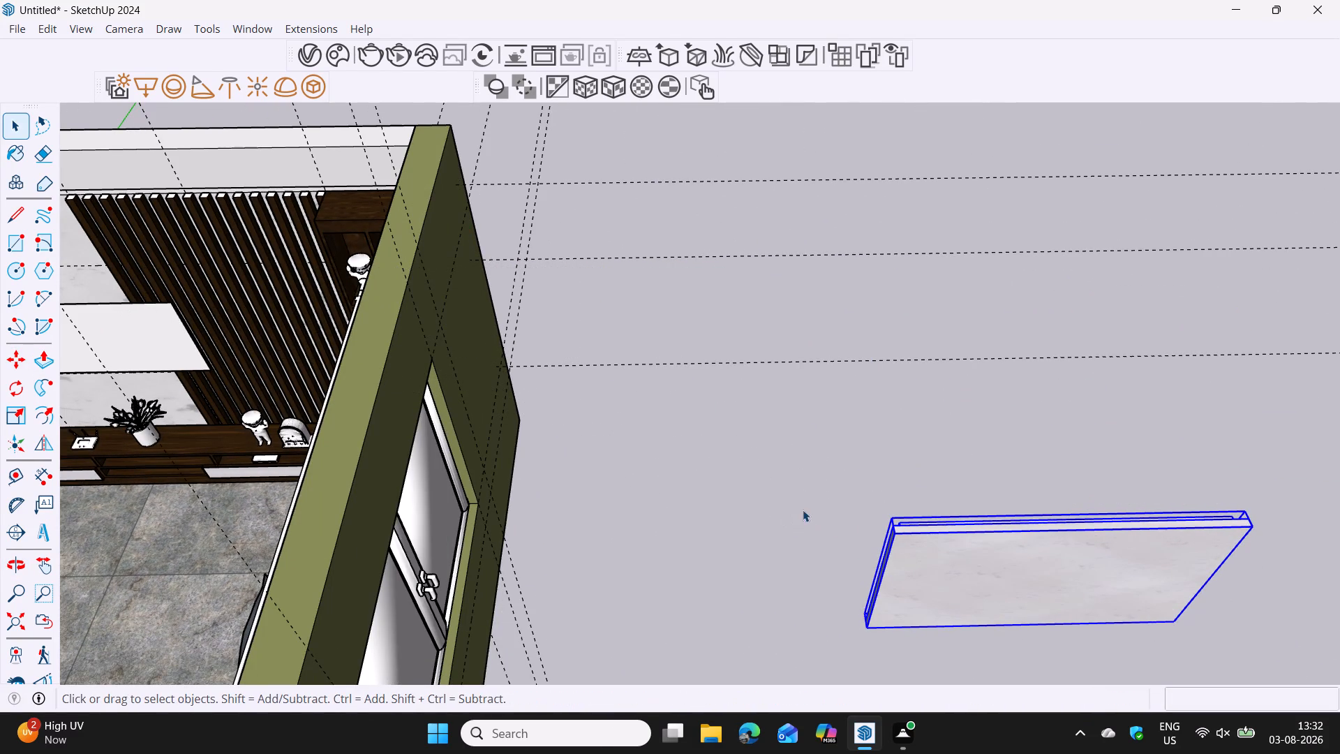
Examine the relocated marble panel from behind, where the smaller backing slab projects from it.
{"action": "middle_click_drag", "start_coordinate": [806, 510], "coordinate": [856, 582]}
{"action": "middle_click_drag", "start_coordinate": [913, 529], "coordinate": [907, 525], "text": "shift"}
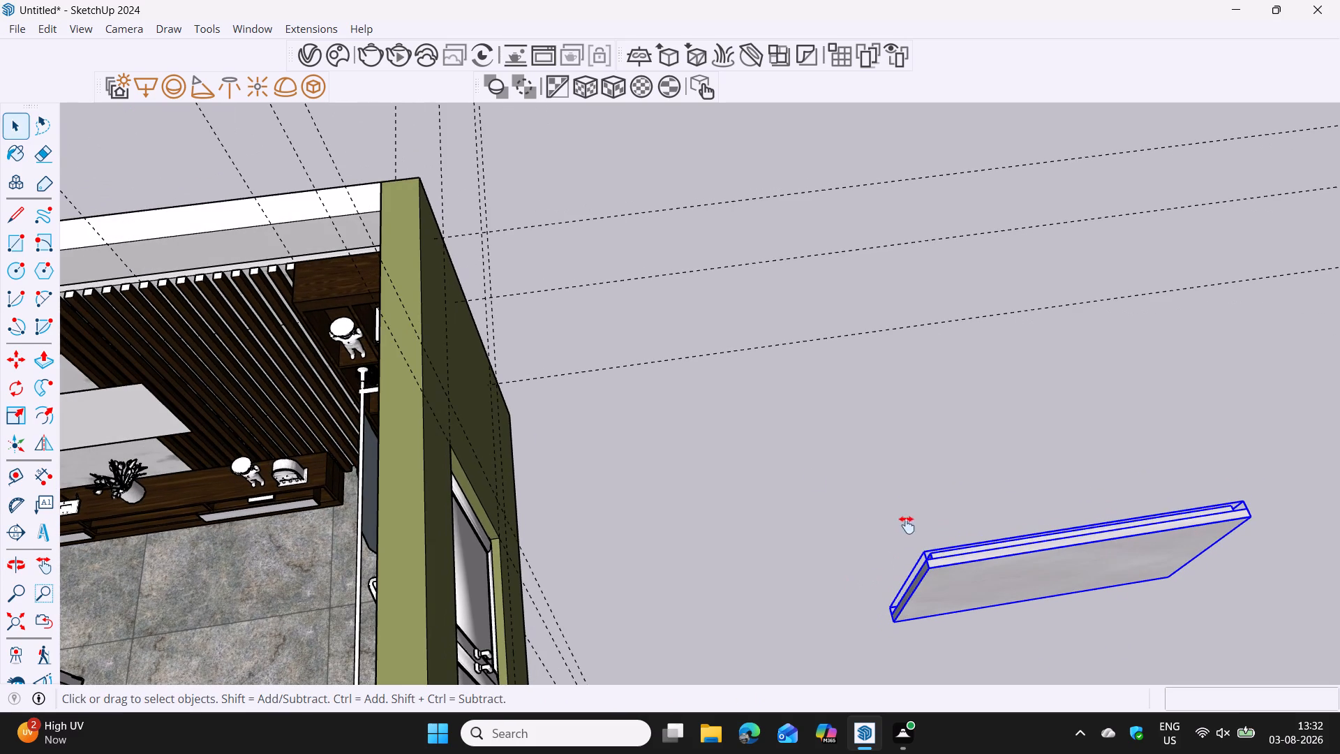
{"action": "middle_click_drag", "start_coordinate": [907, 525], "coordinate": [714, 416], "text": "shift"}
{"action": "scroll", "coordinate": [715, 416], "scroll_direction": "down", "scroll_amount": 1, "text": "shift"}
{"action": "middle_click_drag", "start_coordinate": [909, 436], "coordinate": [840, 408], "text": "shift"}
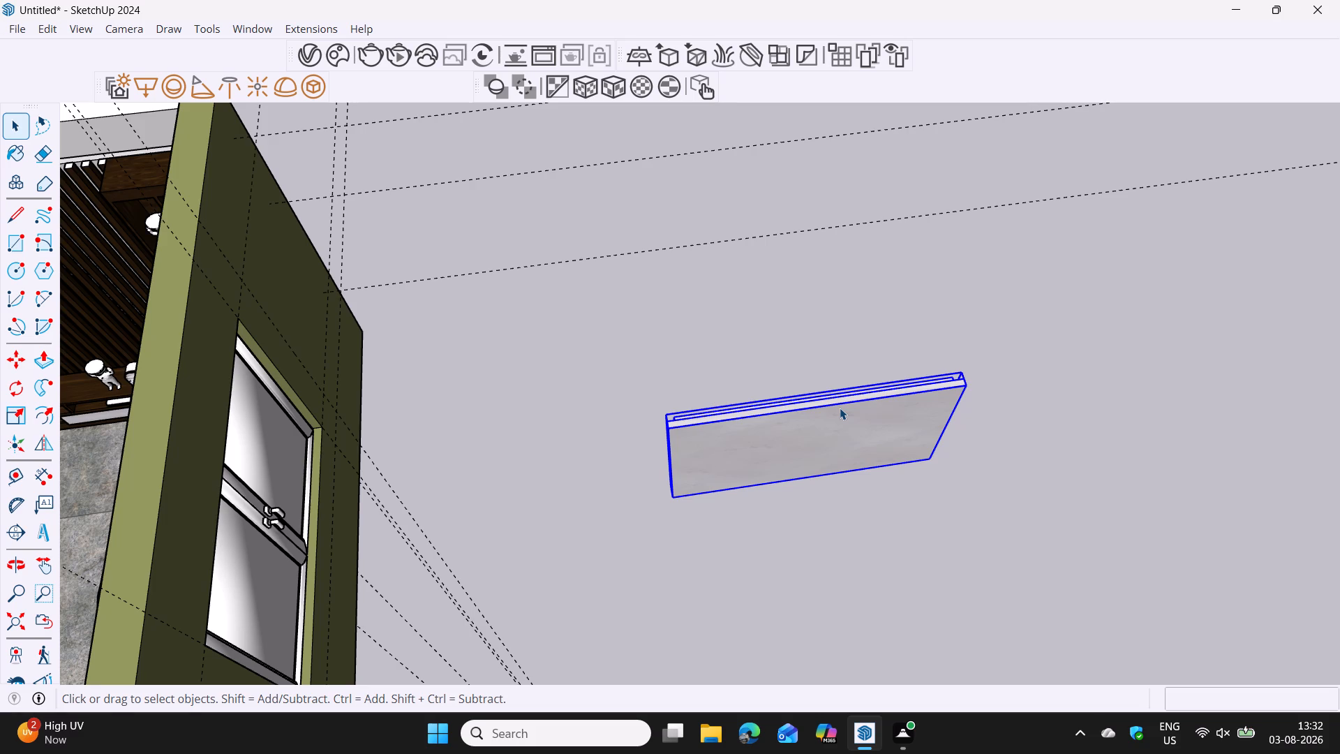
{"action": "left_click", "coordinate": [948, 498]}
{"action": "middle_click_drag", "start_coordinate": [1075, 464], "coordinate": [653, 512]}
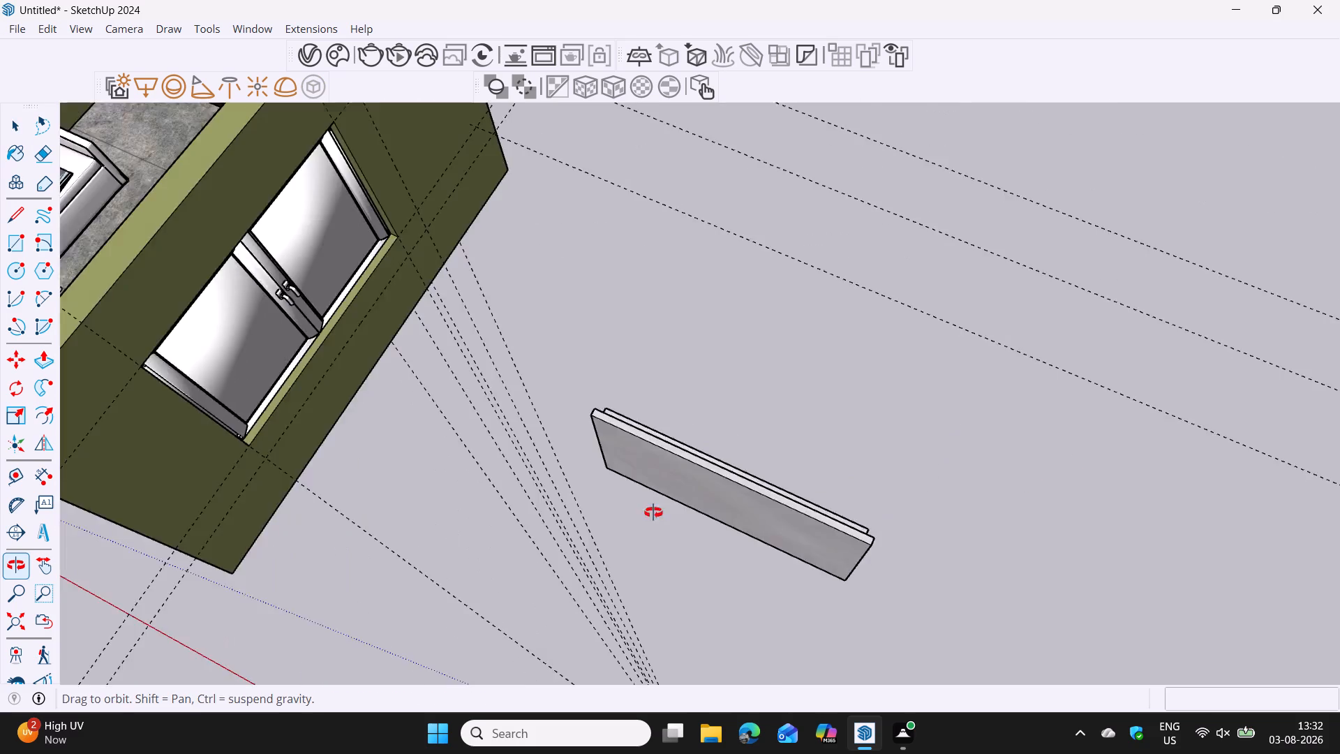
{"action": "middle_click_drag", "start_coordinate": [653, 512], "coordinate": [341, 471]}
{"action": "middle_click_drag", "start_coordinate": [530, 510], "coordinate": [370, 333]}
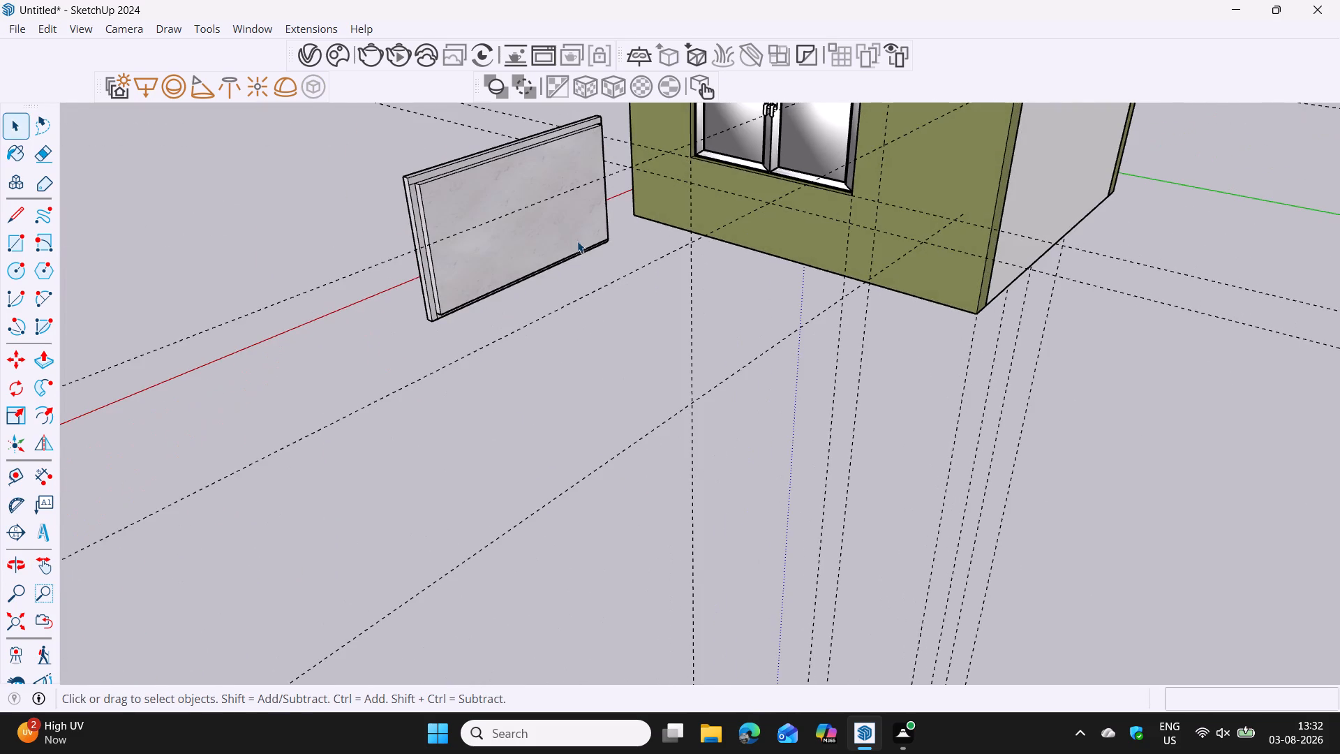
{"action": "scroll", "coordinate": [580, 249], "scroll_direction": "down", "scroll_amount": 3}
{"action": "middle_click_drag", "start_coordinate": [600, 294], "coordinate": [646, 404], "text": "shift"}
{"action": "middle_click_drag", "start_coordinate": [646, 404], "coordinate": [574, 442]}
{"action": "scroll", "coordinate": [473, 380], "scroll_direction": "up", "scroll_amount": 1}
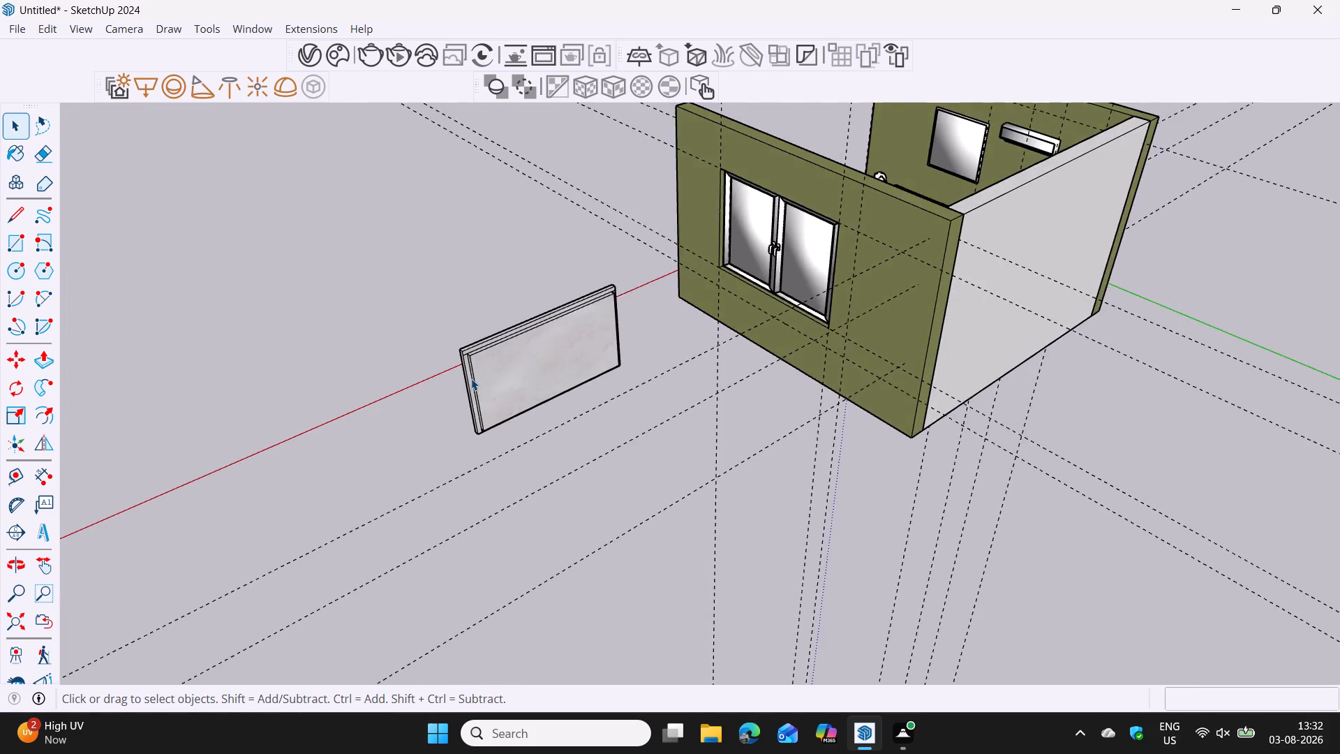
{"action": "scroll", "coordinate": [471, 378], "scroll_direction": "up", "scroll_amount": 11}
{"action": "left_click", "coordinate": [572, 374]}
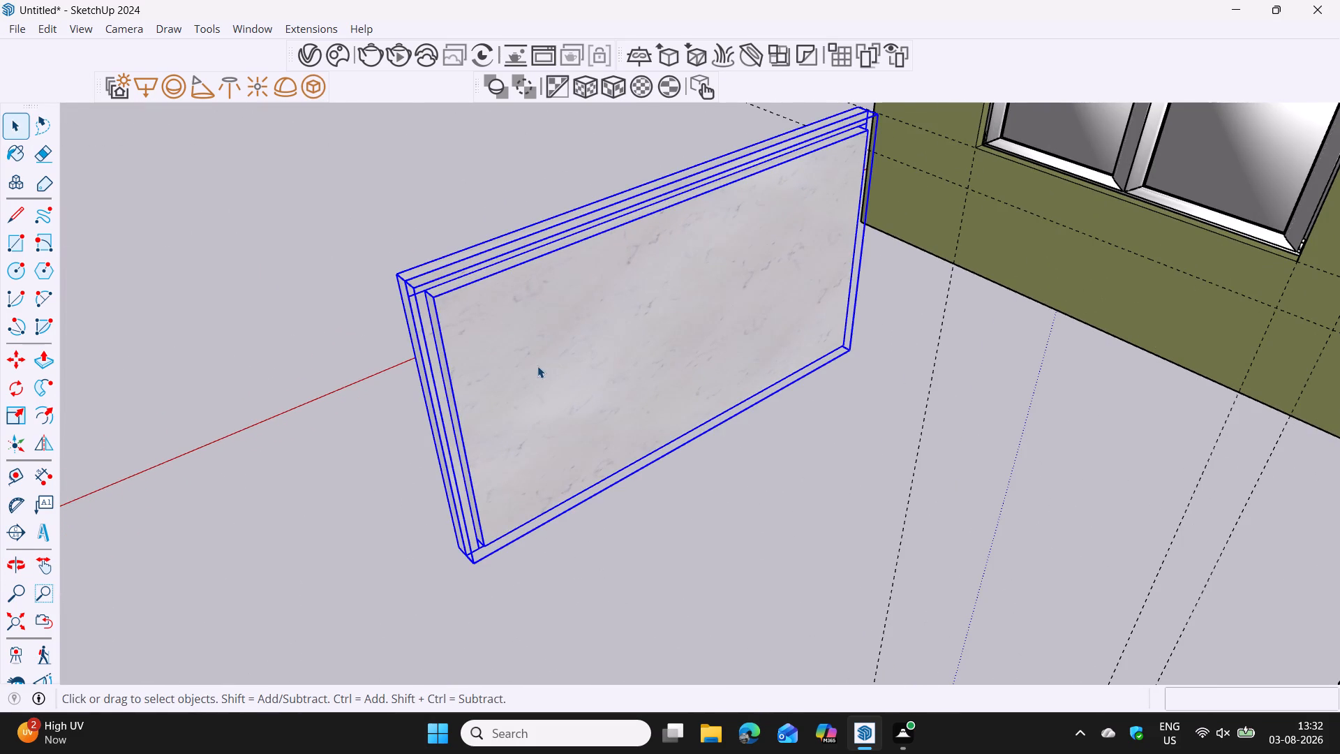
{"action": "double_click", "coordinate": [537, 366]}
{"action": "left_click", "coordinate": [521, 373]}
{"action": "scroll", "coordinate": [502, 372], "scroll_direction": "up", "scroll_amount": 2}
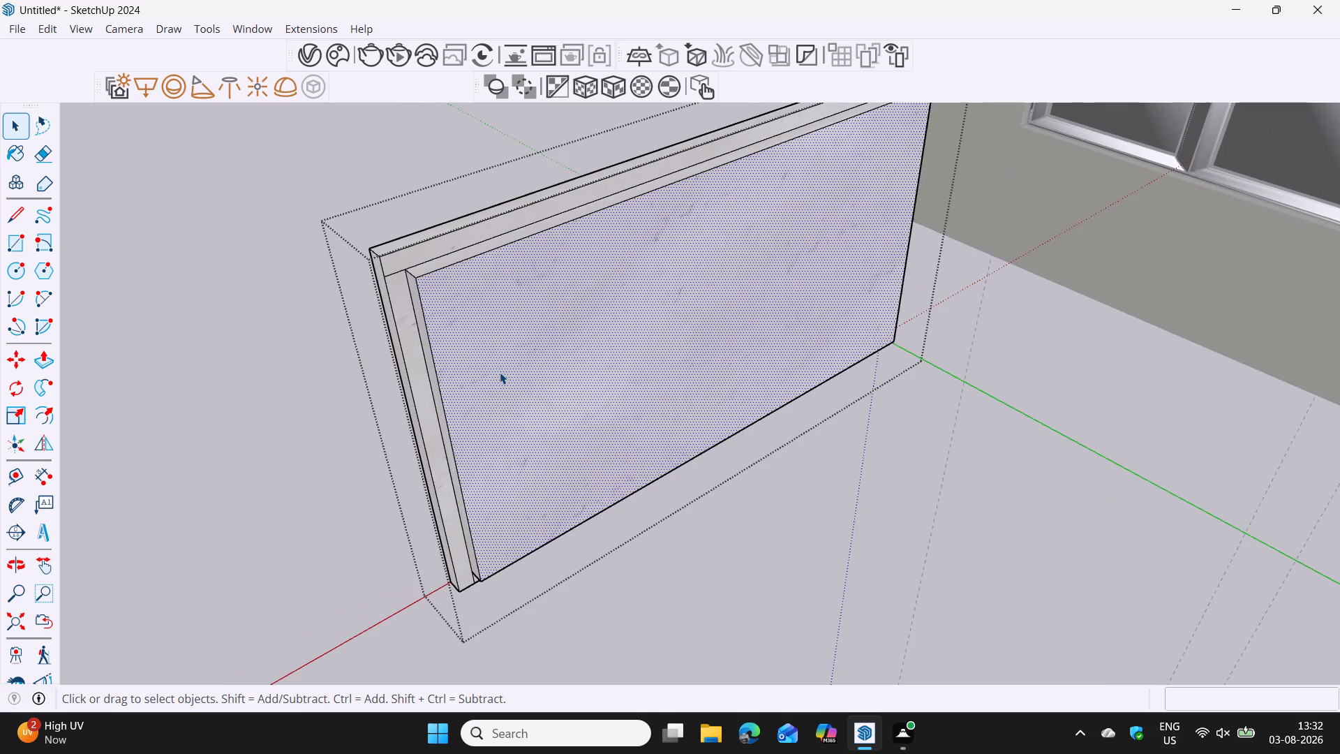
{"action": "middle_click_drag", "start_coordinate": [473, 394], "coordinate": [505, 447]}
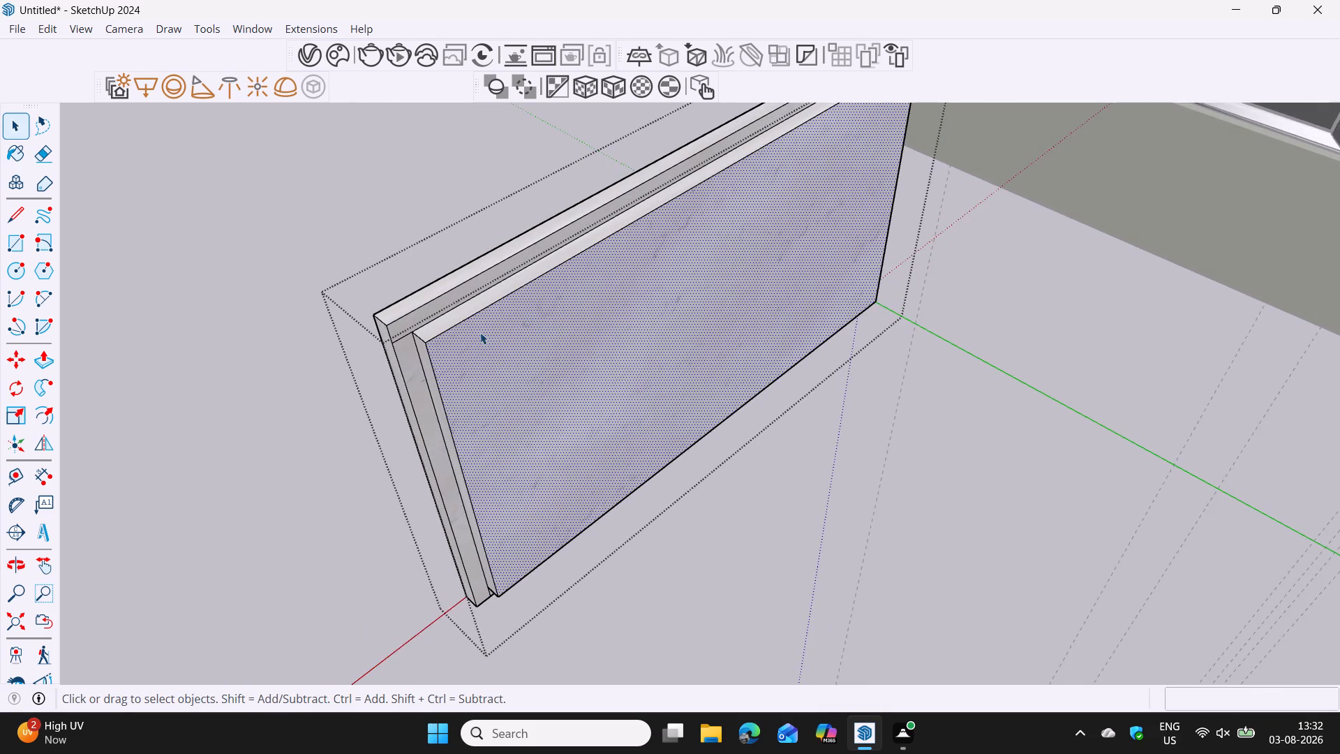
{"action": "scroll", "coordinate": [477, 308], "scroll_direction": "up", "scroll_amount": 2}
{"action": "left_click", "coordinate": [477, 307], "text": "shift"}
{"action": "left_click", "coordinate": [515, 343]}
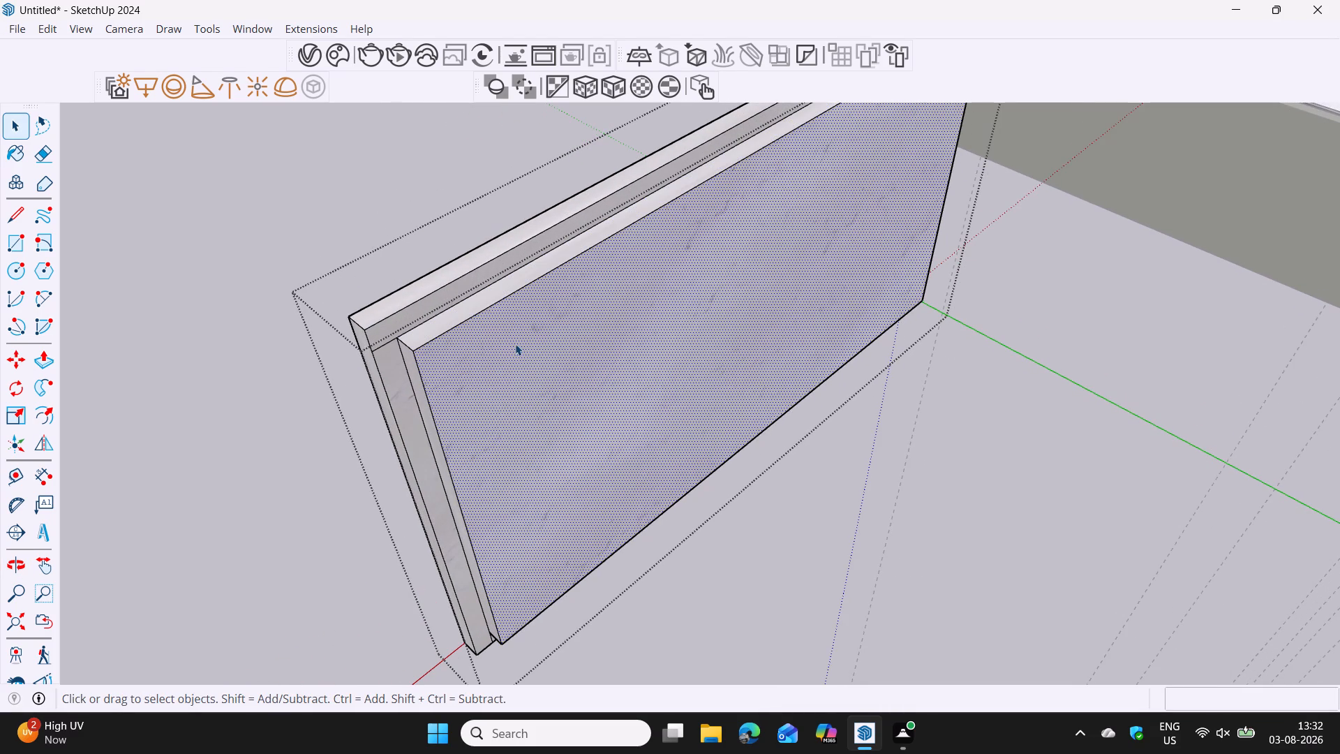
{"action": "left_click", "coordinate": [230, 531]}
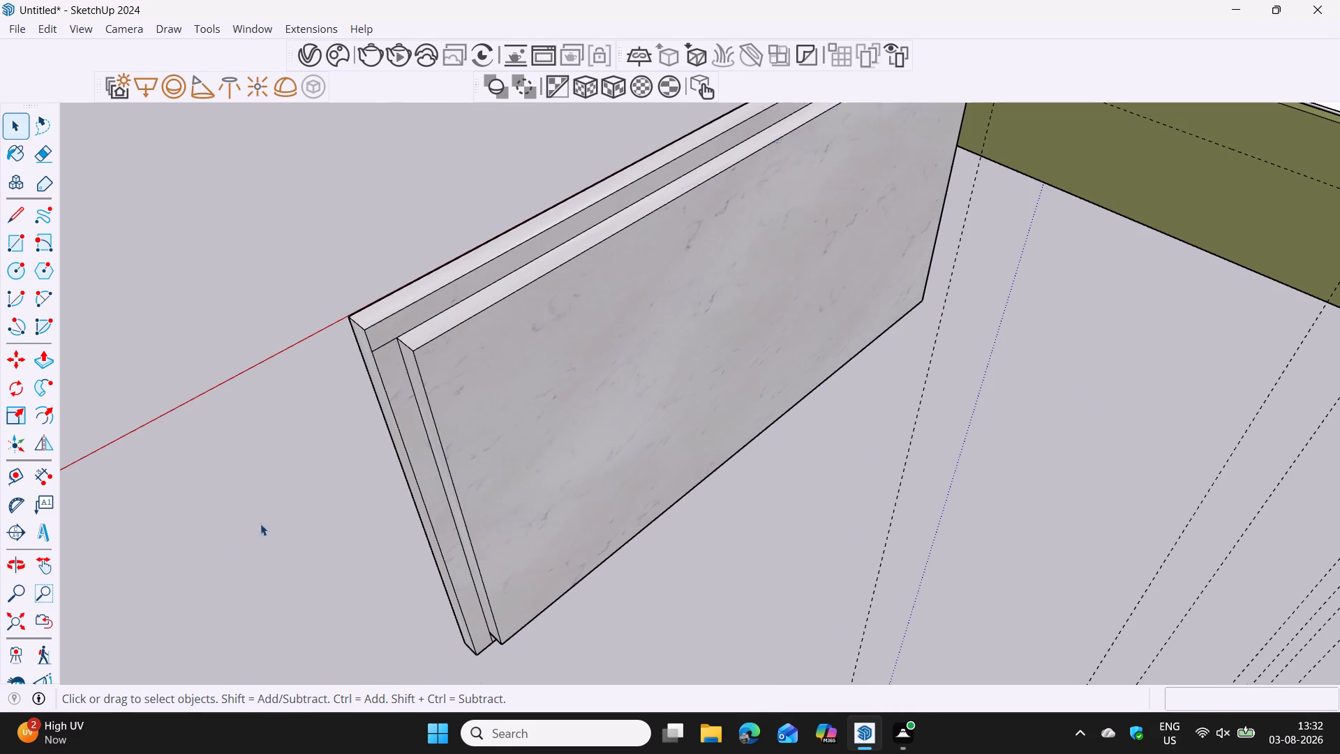
Open the marble panel group for editing and select the top side face of its backing slab with its edges.
{"action": "left_click", "coordinate": [516, 429]}
{"action": "double_click", "coordinate": [507, 429]}
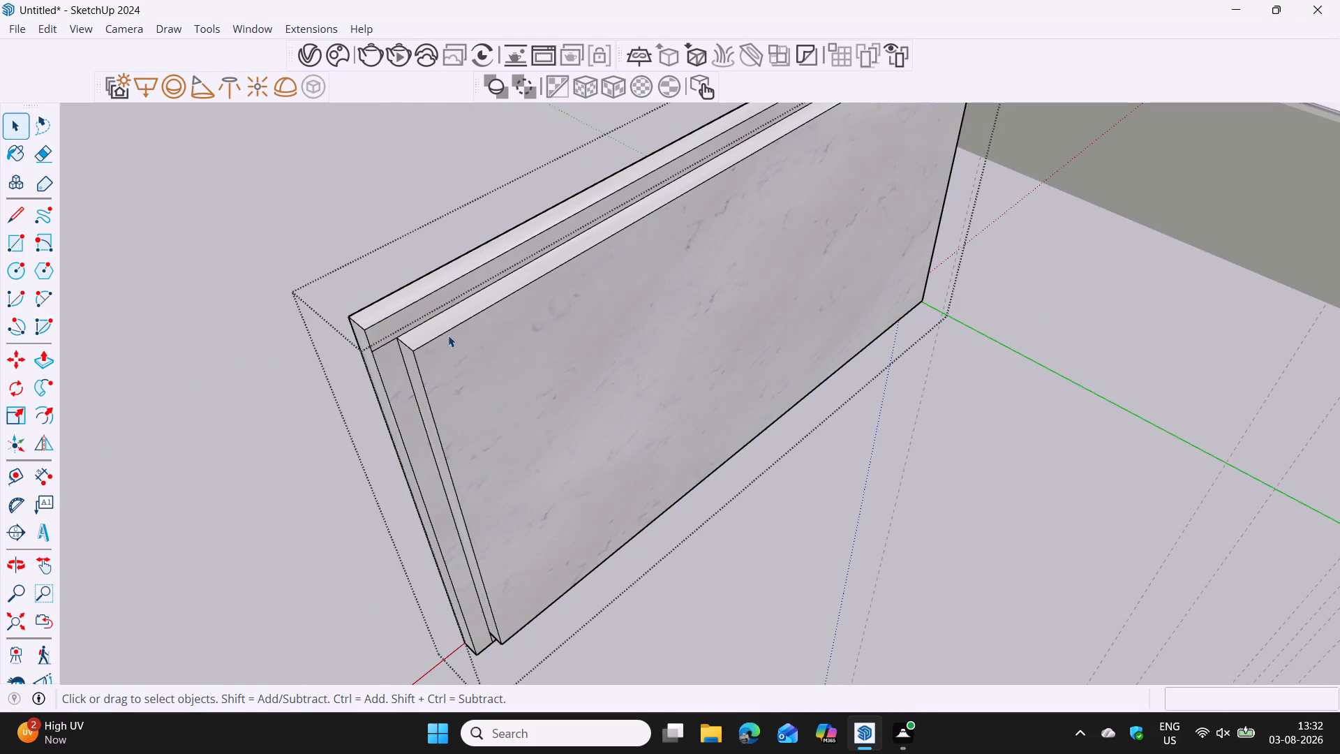
{"action": "left_click", "coordinate": [446, 323]}
{"action": "double_click", "coordinate": [446, 323]}
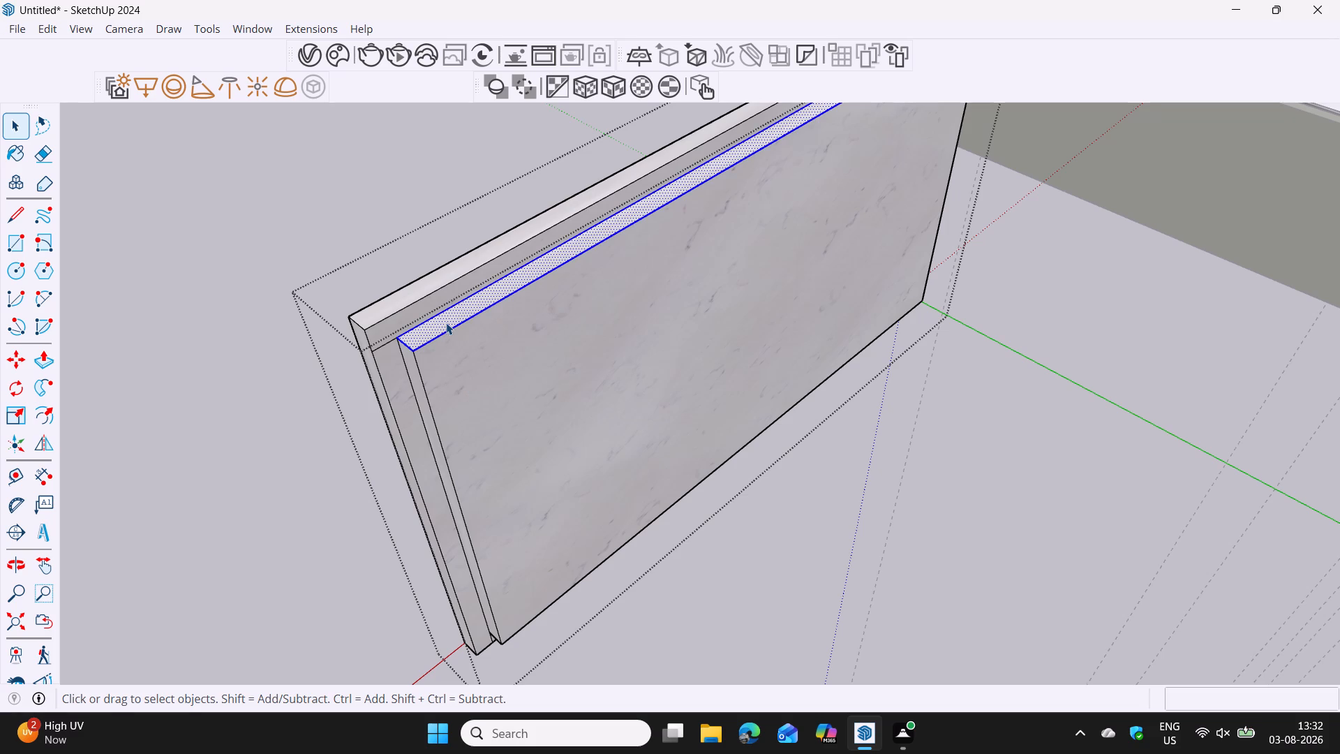
Create a new V-Ray Emissive material in the Asset Editor.
{"action": "left_click", "coordinate": [311, 55]}
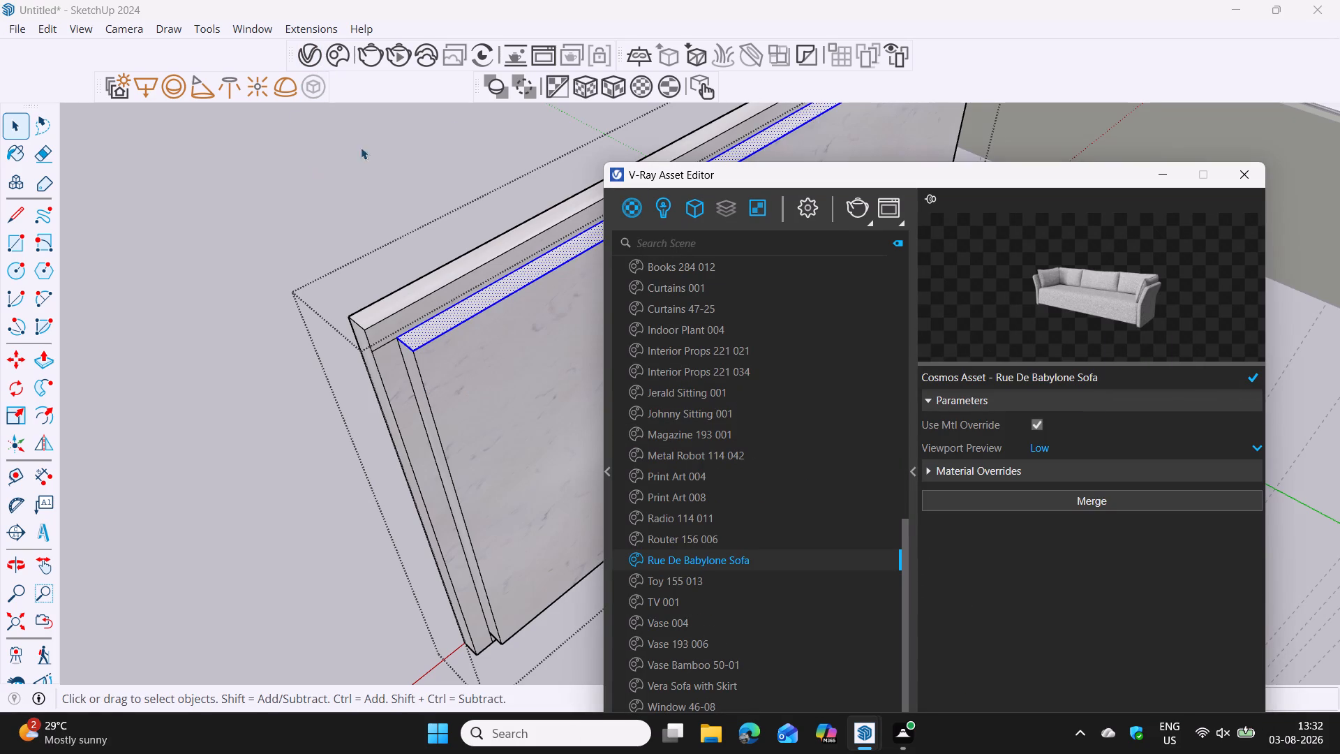
{"action": "right_click", "coordinate": [630, 209]}
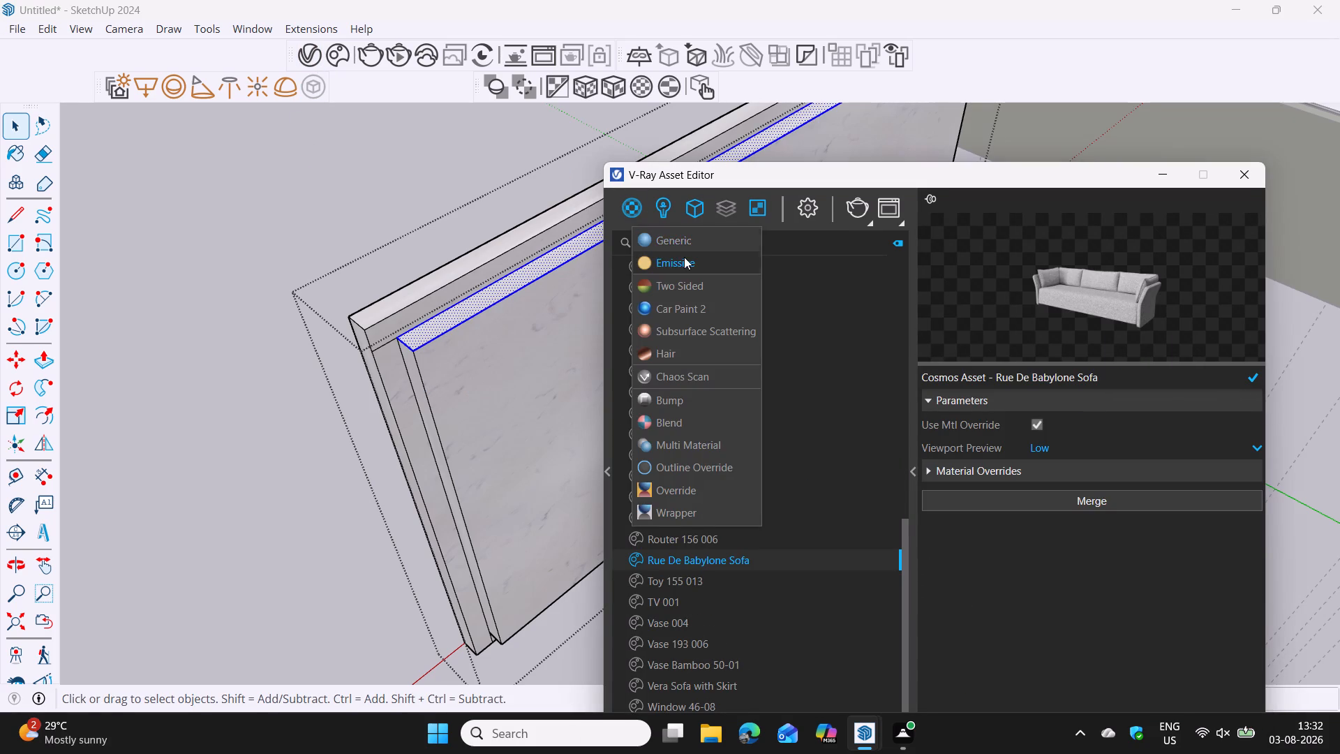
{"action": "left_click", "coordinate": [684, 257]}
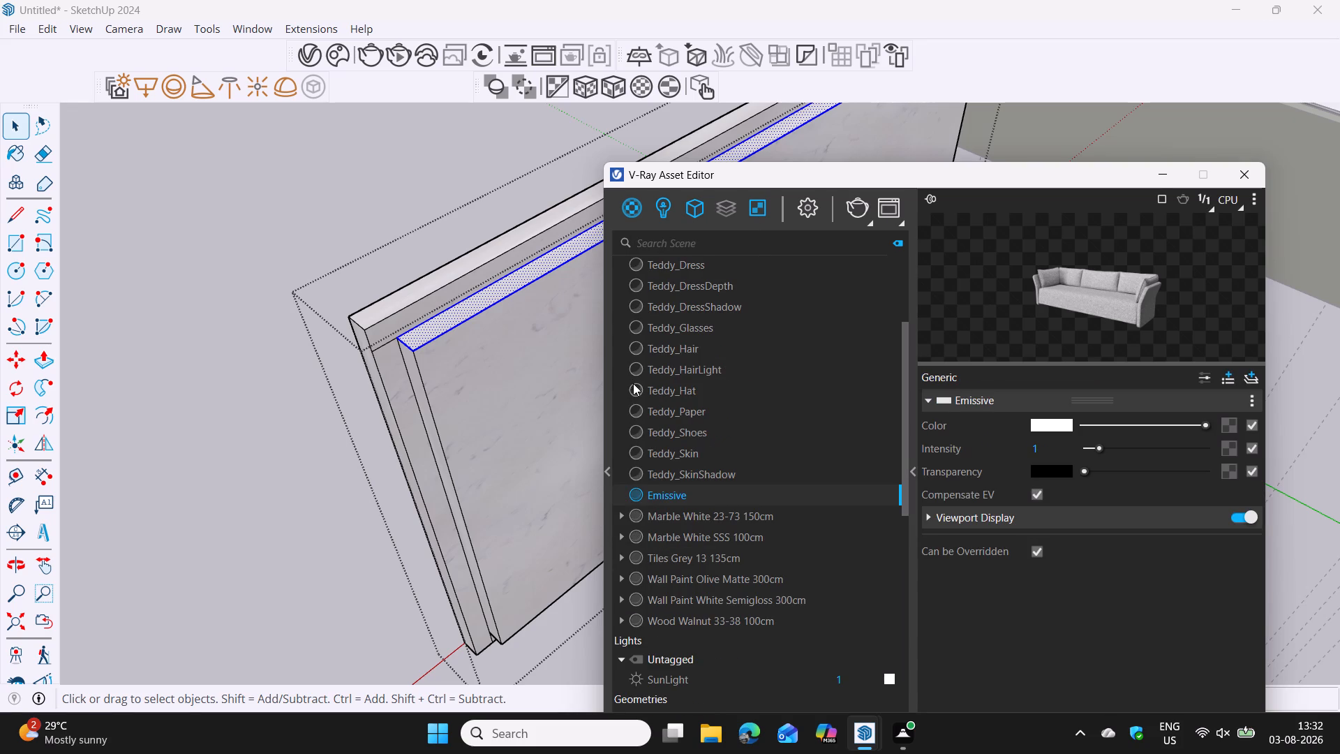
Add the two vertical side faces of the backing slab to the selection.
{"action": "middle_click_drag", "start_coordinate": [468, 404], "coordinate": [496, 335], "text": "shift"}
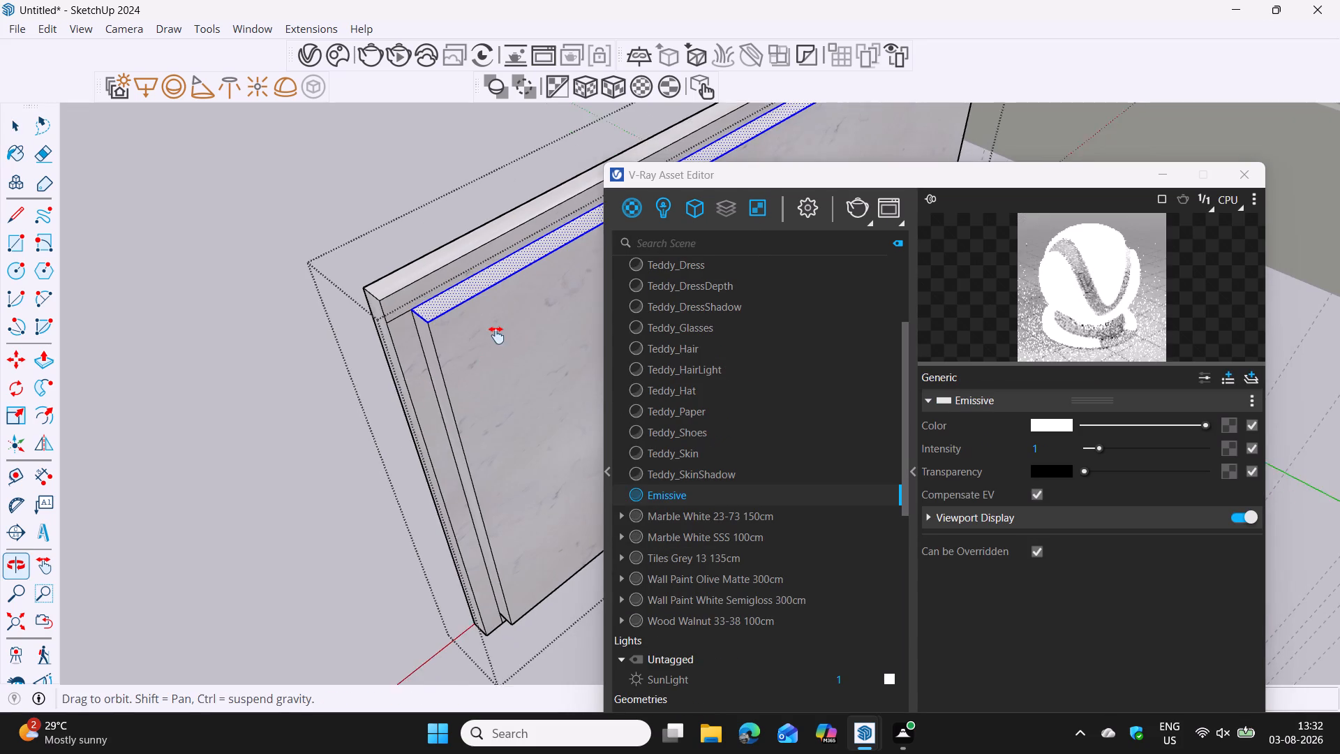
{"action": "middle_click_drag", "start_coordinate": [496, 335], "coordinate": [496, 334], "text": "shift"}
{"action": "middle_click_drag", "start_coordinate": [502, 339], "coordinate": [366, 339], "text": "shift"}
{"action": "middle_click_drag", "start_coordinate": [334, 385], "coordinate": [369, 333]}
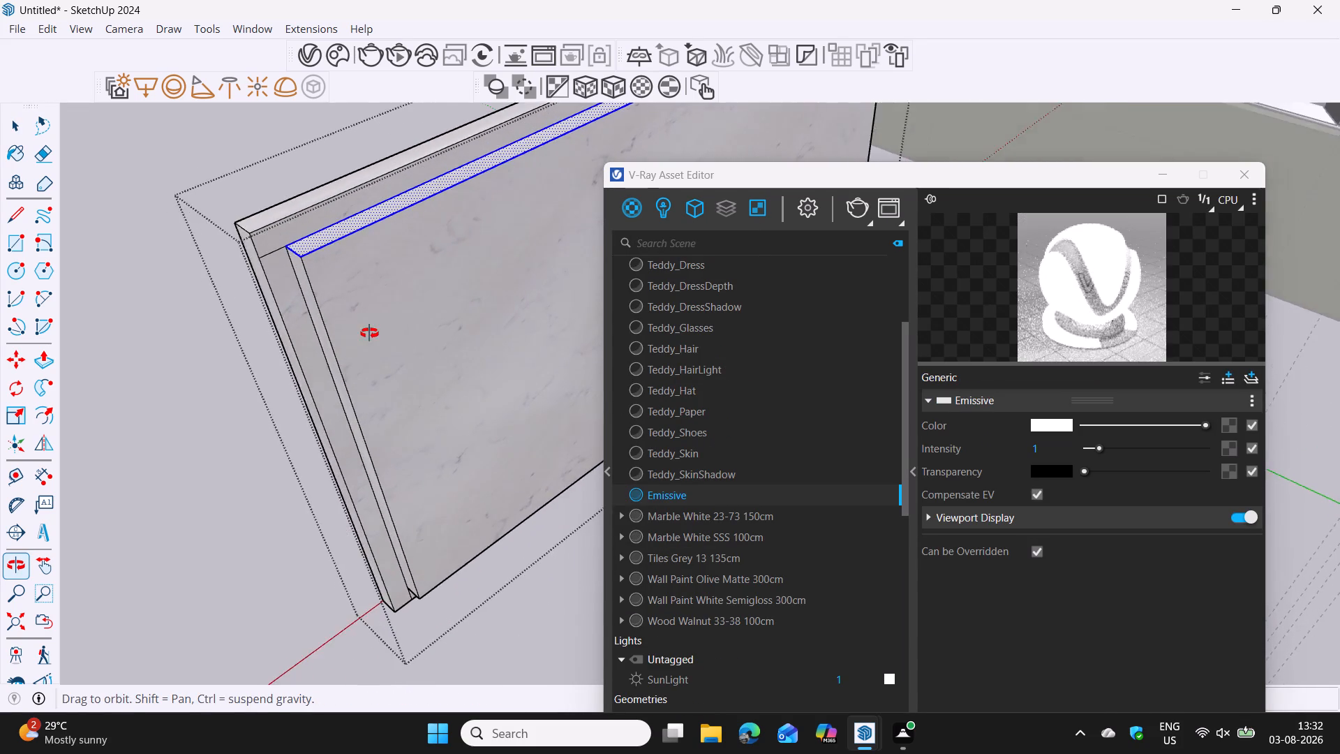
{"action": "middle_click_drag", "start_coordinate": [369, 333], "coordinate": [439, 297]}
{"action": "scroll", "coordinate": [435, 300], "scroll_direction": "up", "scroll_amount": 1}
{"action": "double_click", "coordinate": [362, 323], "text": "shift"}
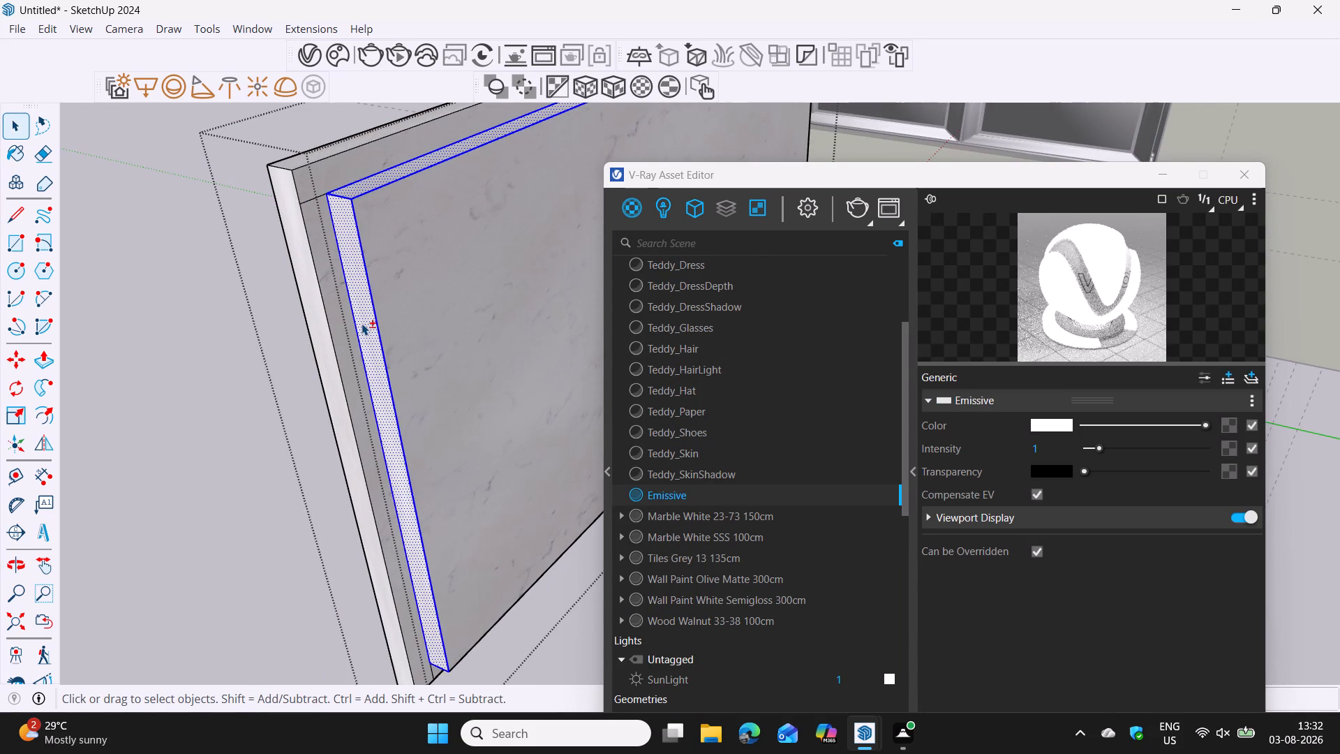
{"action": "scroll", "coordinate": [407, 420], "scroll_direction": "down", "scroll_amount": 3}
{"action": "middle_click_drag", "start_coordinate": [453, 388], "coordinate": [352, 401], "text": "shift"}
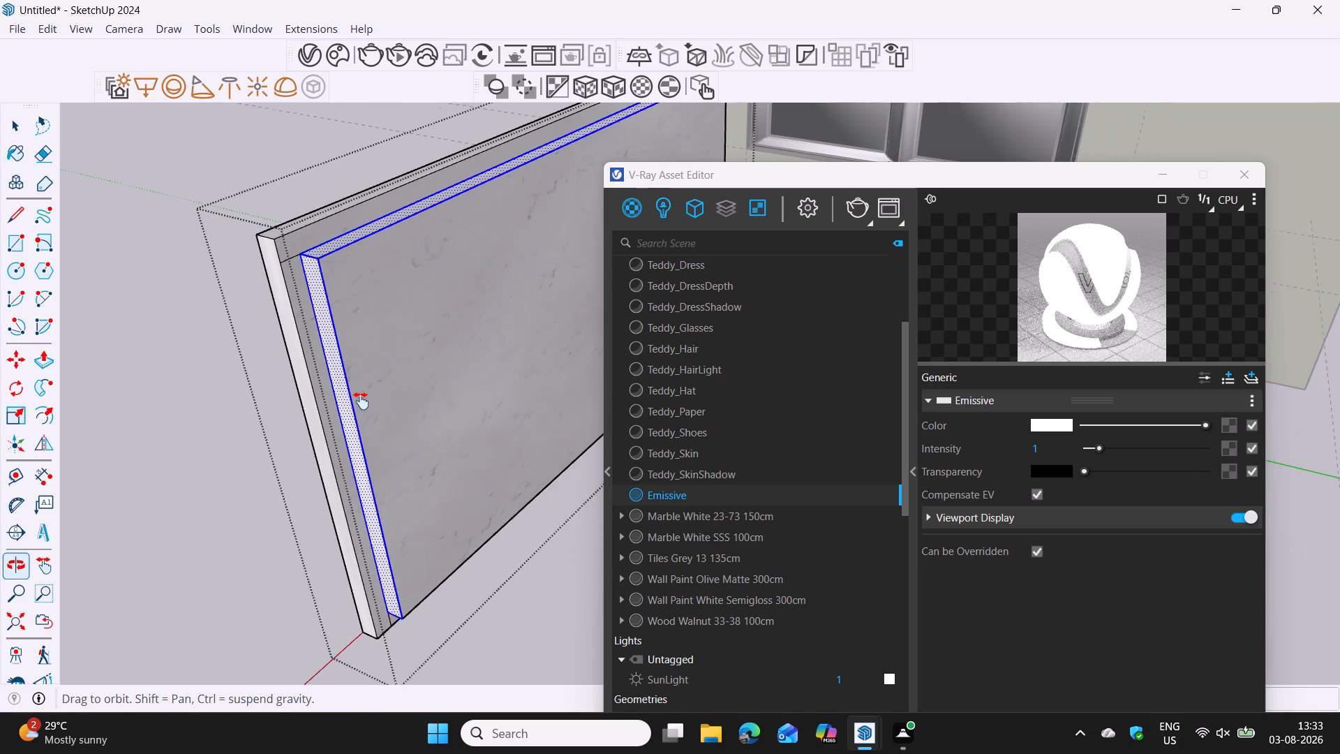
{"action": "middle_click_drag", "start_coordinate": [498, 326], "coordinate": [258, 401]}
{"action": "middle_click_drag", "start_coordinate": [516, 302], "coordinate": [422, 342], "text": "shift"}
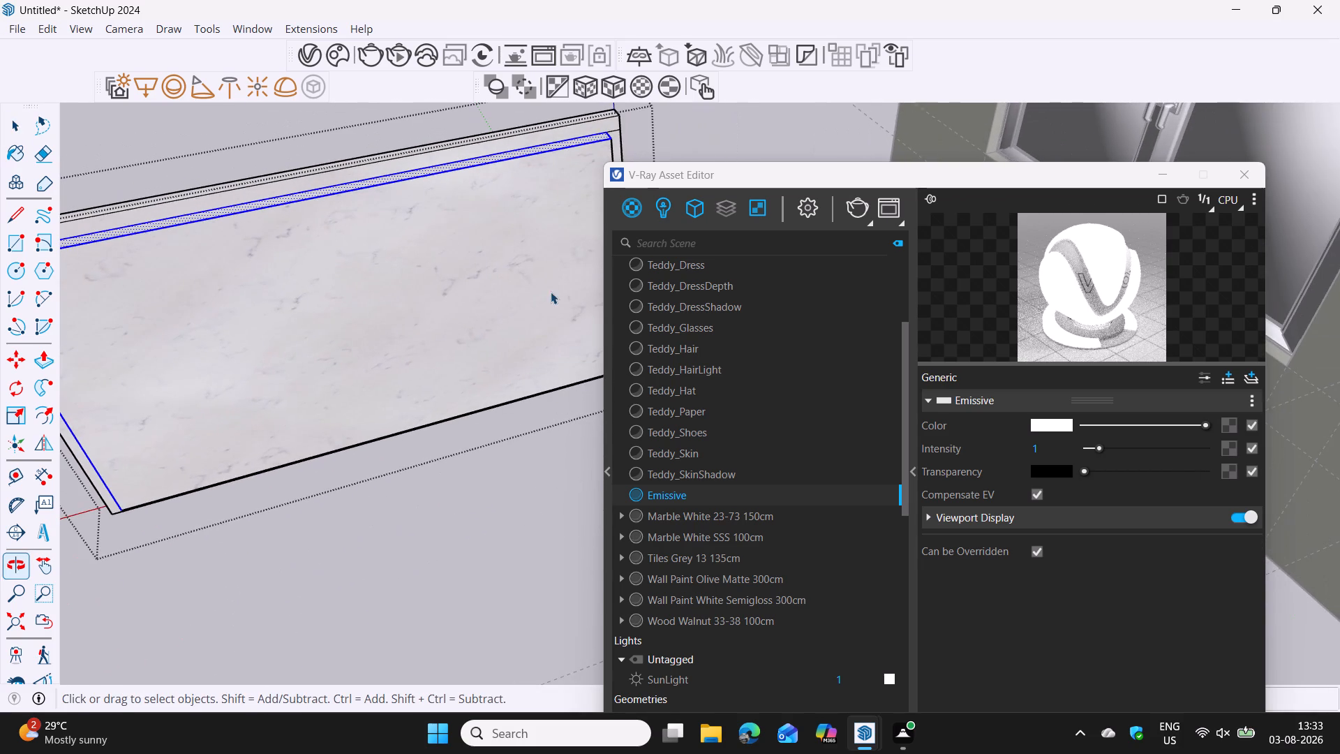
{"action": "middle_click_drag", "start_coordinate": [533, 279], "coordinate": [256, 357]}
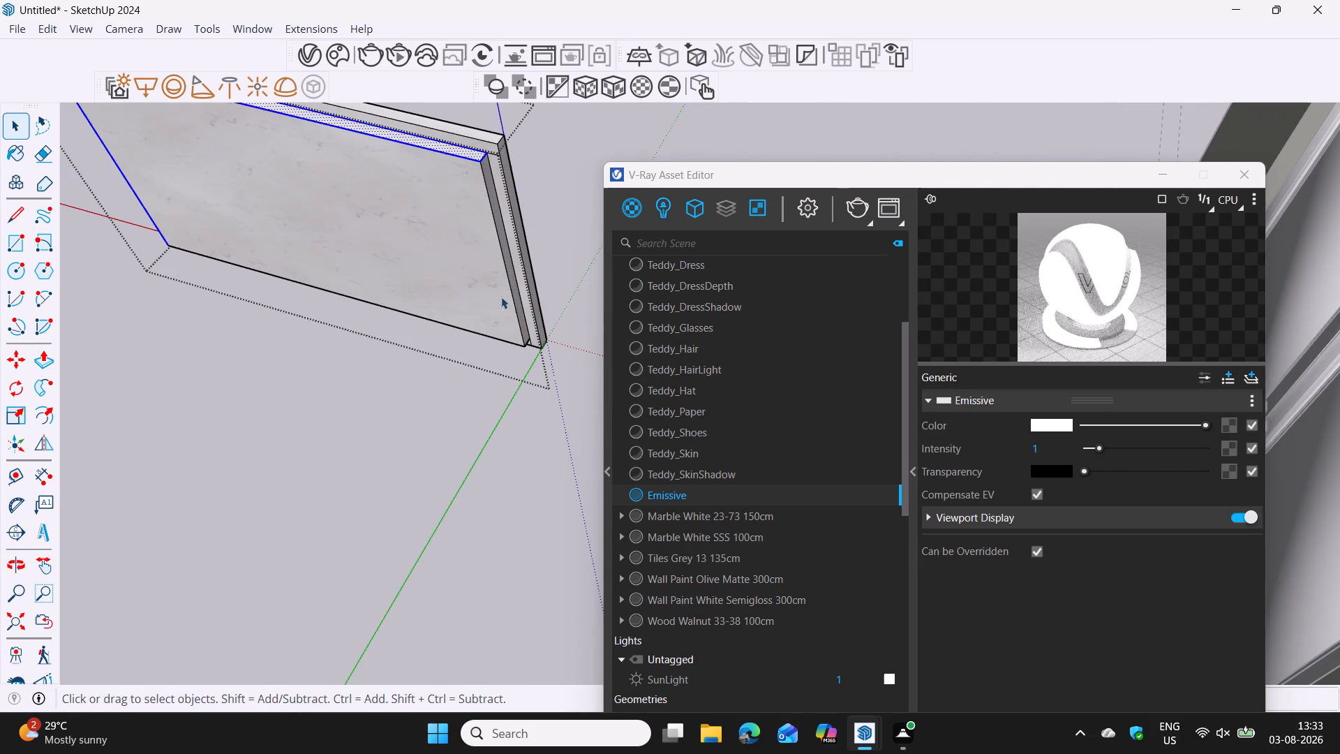
{"action": "middle_click_drag", "start_coordinate": [489, 245], "coordinate": [494, 383], "text": "shift"}
{"action": "scroll", "coordinate": [489, 394], "scroll_direction": "down", "scroll_amount": 1, "text": "shift"}
{"action": "scroll", "coordinate": [475, 401], "scroll_direction": "up", "scroll_amount": 1}
{"action": "middle_click_drag", "start_coordinate": [475, 401], "coordinate": [432, 267]}
{"action": "scroll", "coordinate": [432, 267], "scroll_direction": "down", "scroll_amount": 1}
{"action": "scroll", "coordinate": [438, 264], "scroll_direction": "up", "scroll_amount": 2}
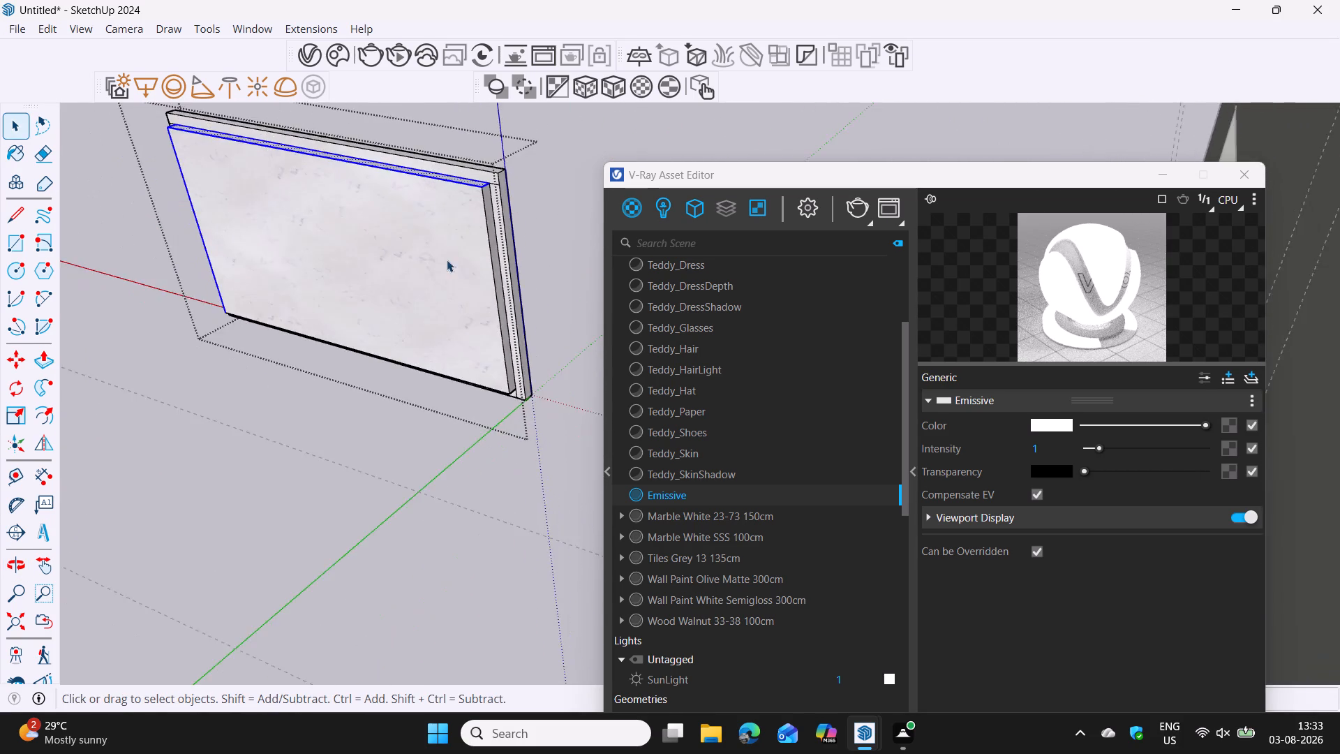
{"action": "scroll", "coordinate": [447, 260], "scroll_direction": "up", "scroll_amount": 4}
{"action": "double_click", "coordinate": [528, 255], "text": "shift"}
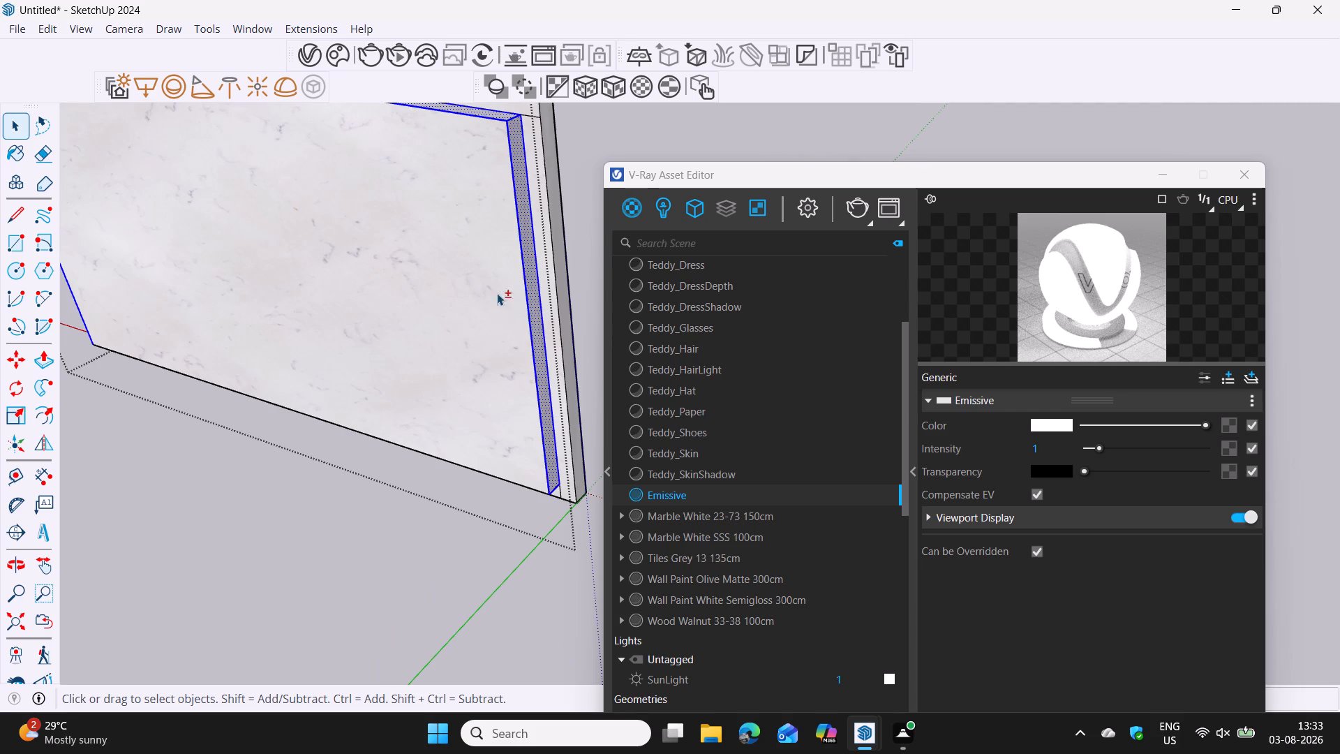
Add the backing slab's bottom side face to the selection and apply the Emissive material to all selected faces.
{"action": "scroll", "coordinate": [466, 325], "scroll_direction": "down", "scroll_amount": 5}
{"action": "scroll", "coordinate": [424, 365], "scroll_direction": "down", "scroll_amount": 5}
{"action": "middle_click_drag", "start_coordinate": [387, 332], "coordinate": [425, 385], "text": "shift"}
{"action": "middle_click_drag", "start_coordinate": [422, 385], "coordinate": [428, 351]}
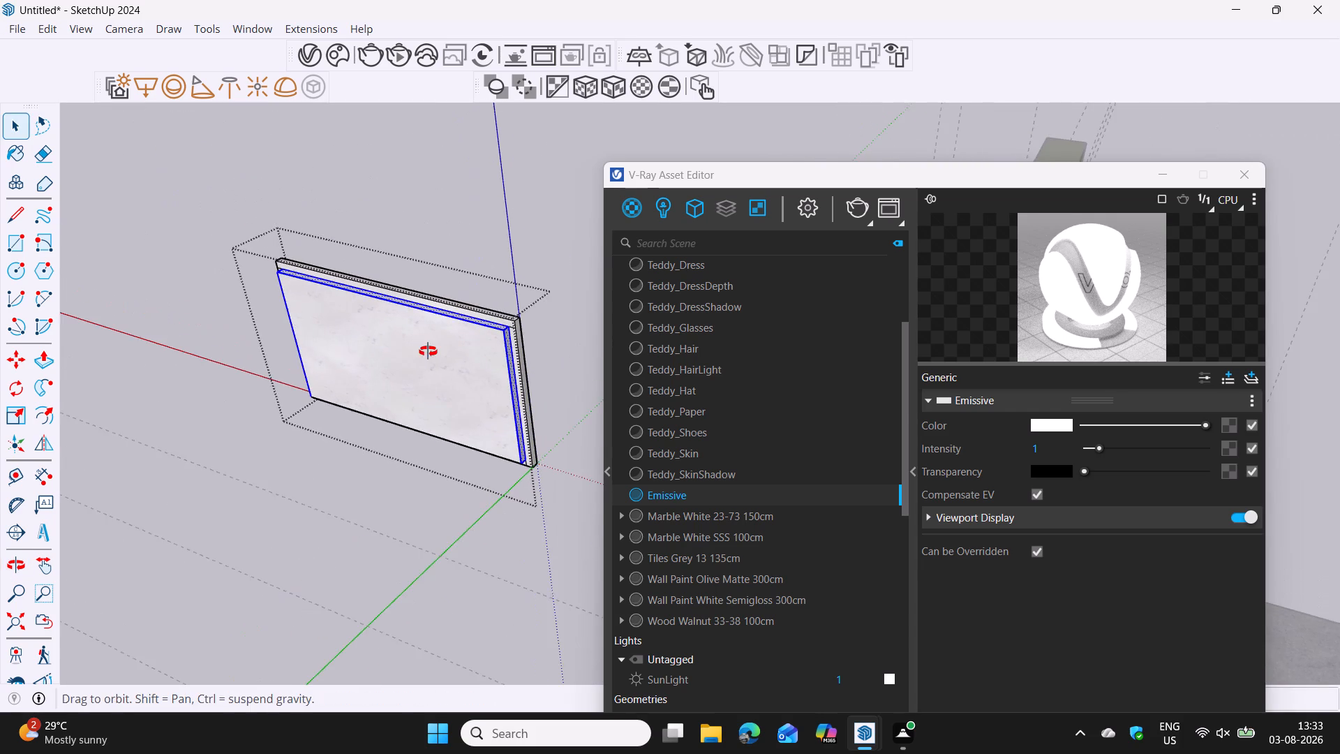
{"action": "middle_click_drag", "start_coordinate": [428, 351], "coordinate": [470, 231]}
{"action": "scroll", "coordinate": [470, 231], "scroll_direction": "up", "scroll_amount": 1}
{"action": "middle_click_drag", "start_coordinate": [377, 399], "coordinate": [454, 260]}
{"action": "middle_click_drag", "start_coordinate": [330, 438], "coordinate": [408, 429], "text": "shift"}
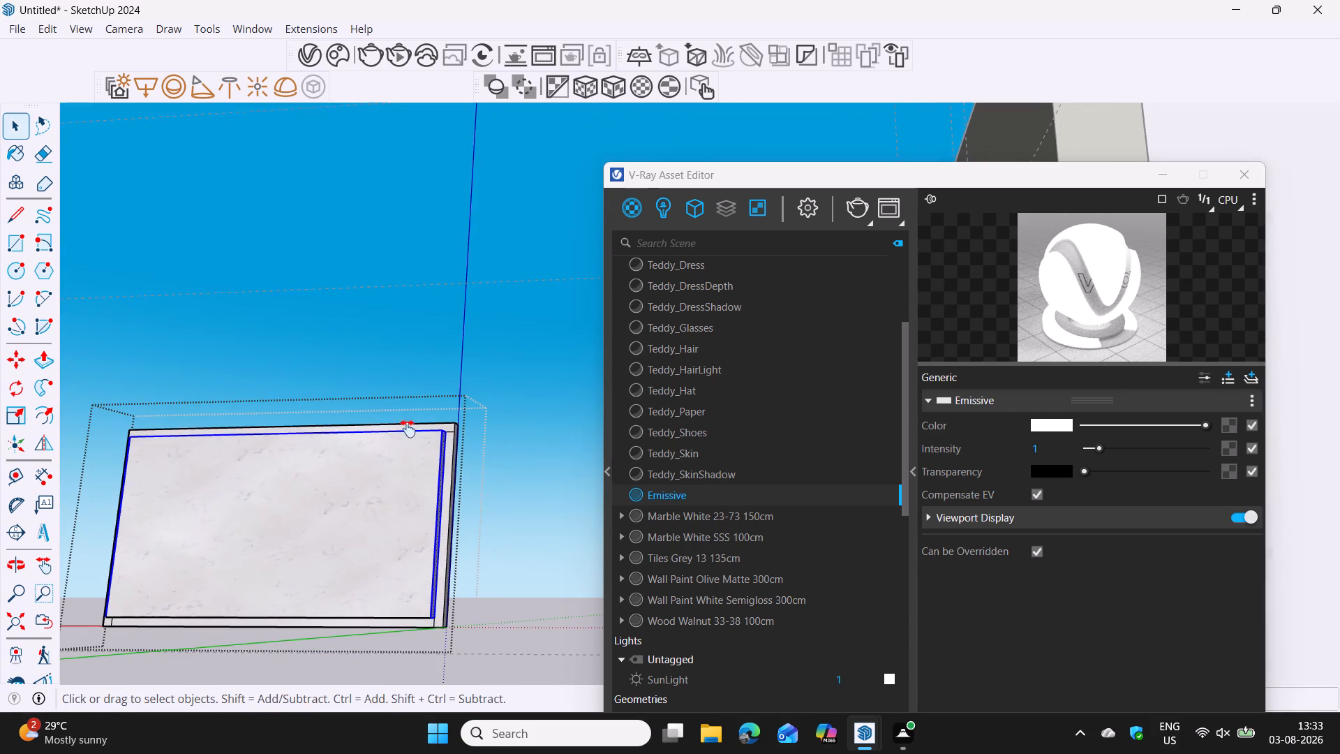
{"action": "middle_click_drag", "start_coordinate": [408, 429], "coordinate": [482, 415], "text": "shift"}
{"action": "middle_click_drag", "start_coordinate": [415, 496], "coordinate": [502, 322]}
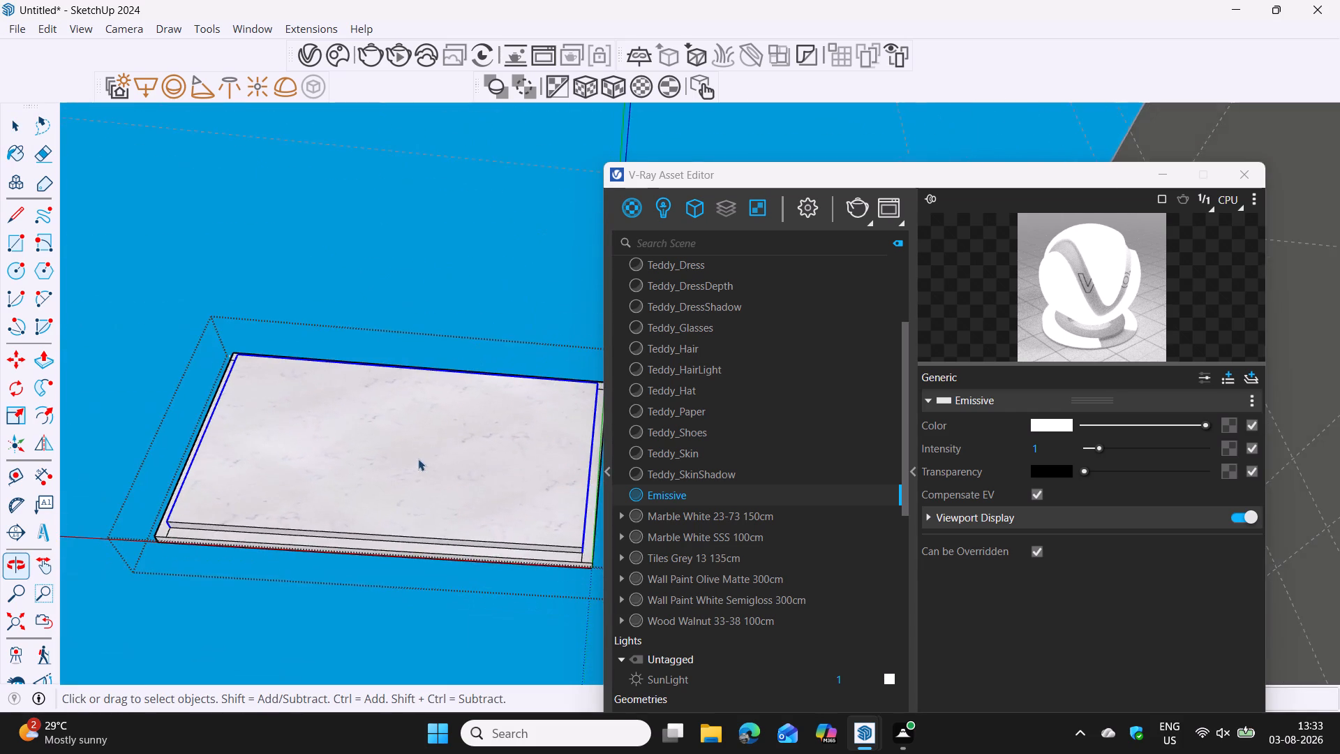
{"action": "scroll", "coordinate": [415, 461], "scroll_direction": "up", "scroll_amount": 7}
{"action": "middle_click_drag", "start_coordinate": [332, 553], "coordinate": [401, 417], "text": "shift"}
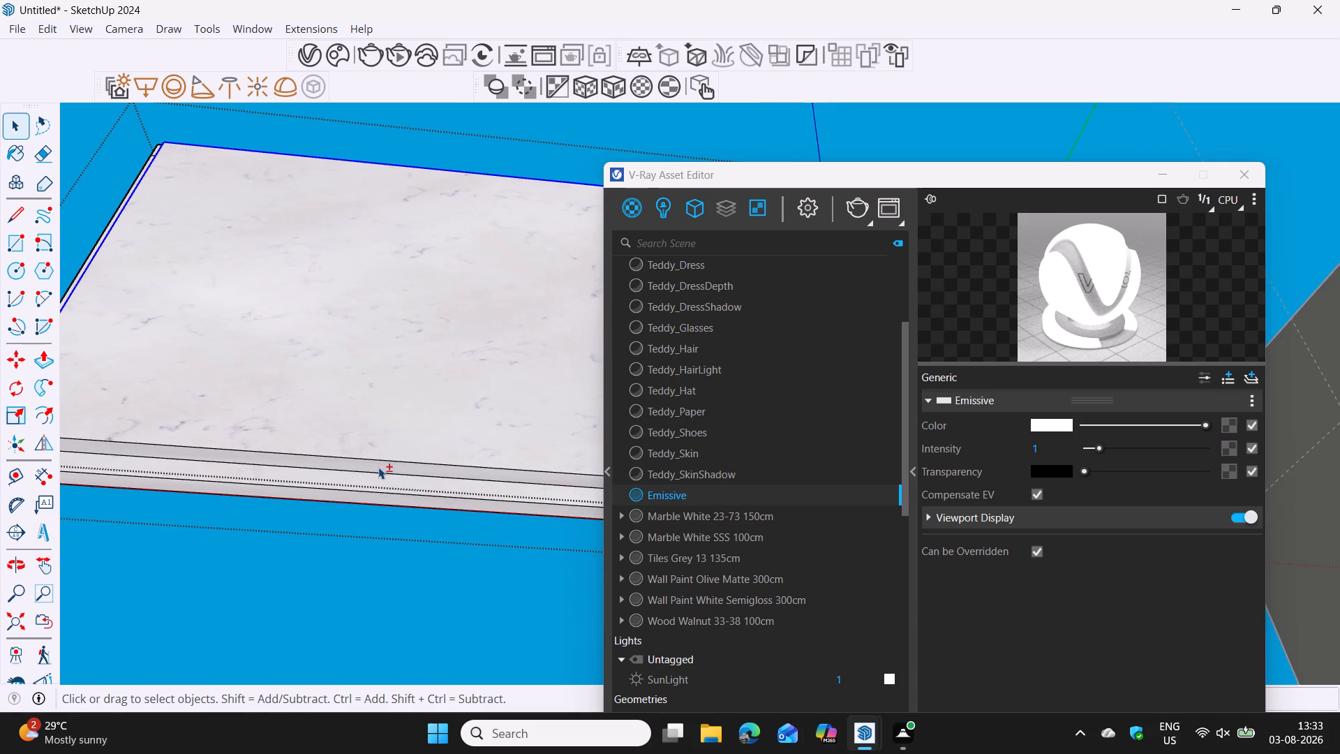
{"action": "double_click", "coordinate": [379, 467], "text": "shift"}
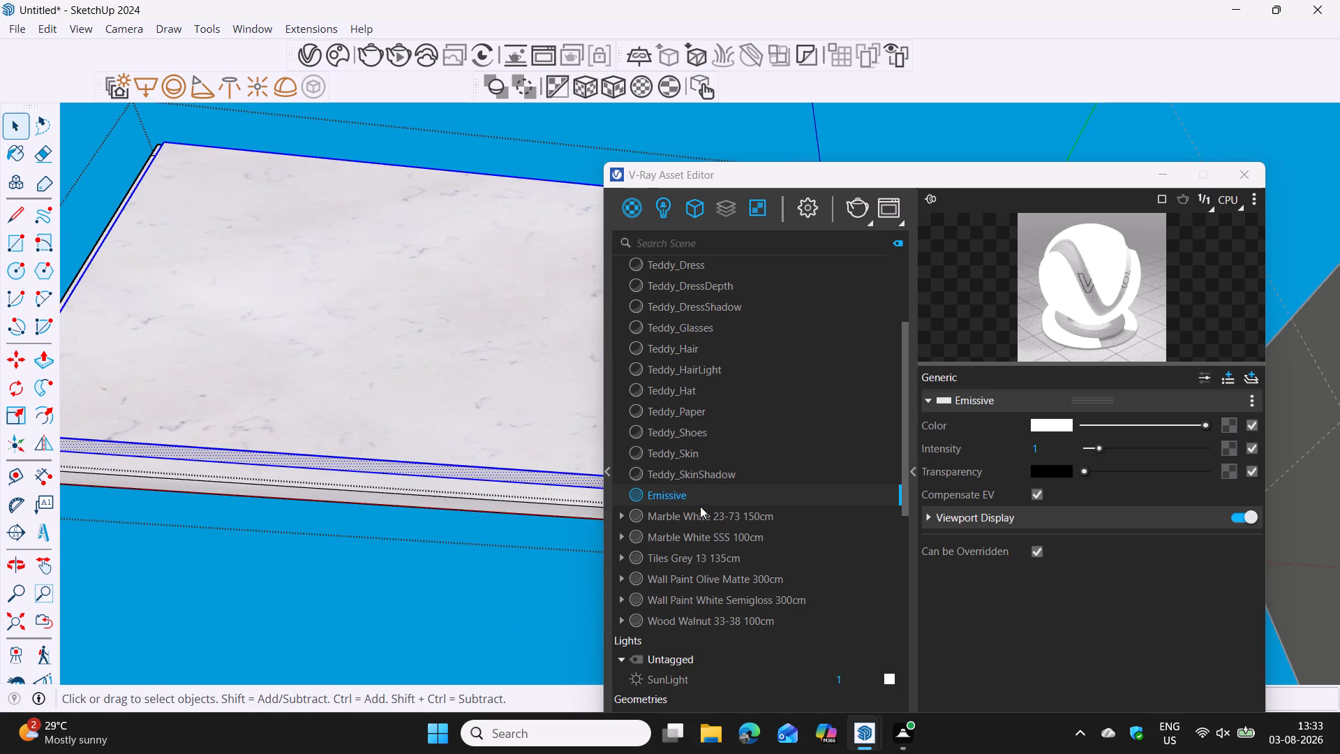
{"action": "right_click", "coordinate": [705, 498]}
{"action": "left_click", "coordinate": [750, 537]}
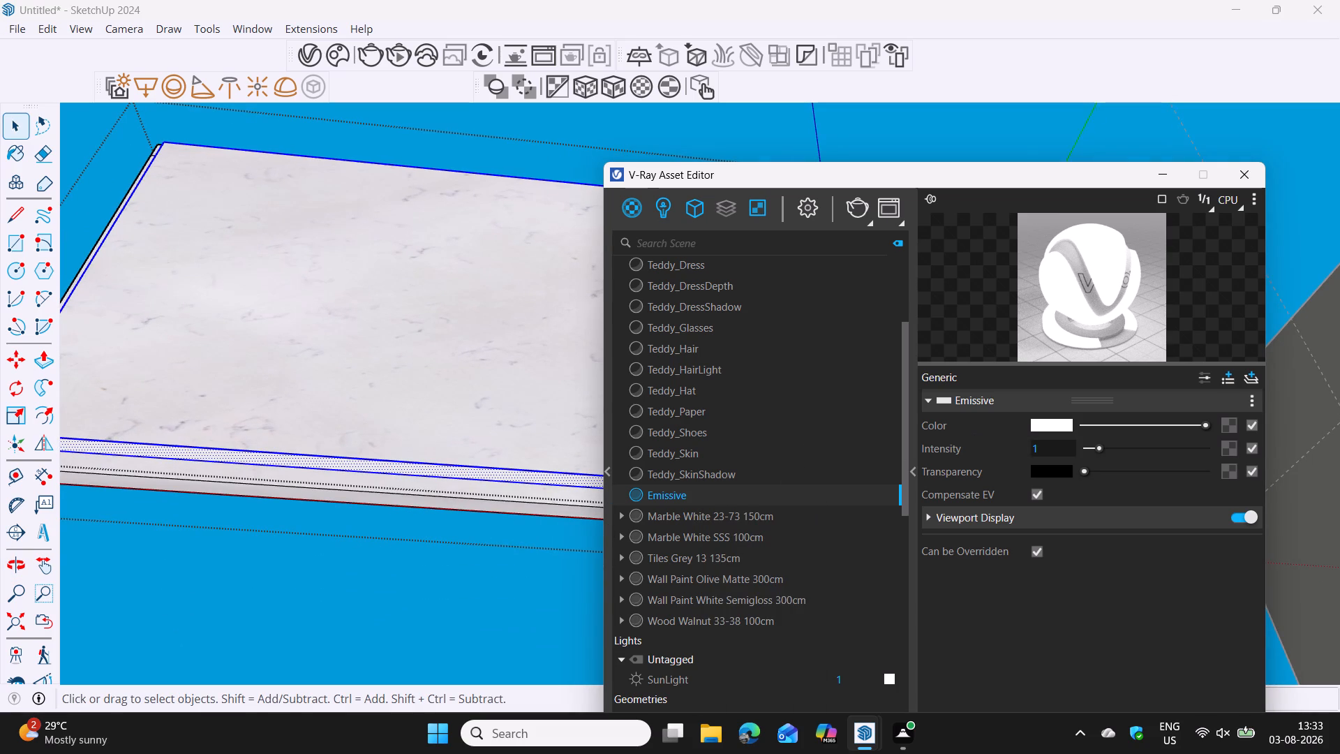
Set the Emissive material's intensity to 30 and its colour temperature to 2100 K.
{"action": "left_click_drag", "start_coordinate": [1062, 447], "coordinate": [999, 448]}
{"action": "type", "text": "30"}
{"action": "key", "text": "Return"}
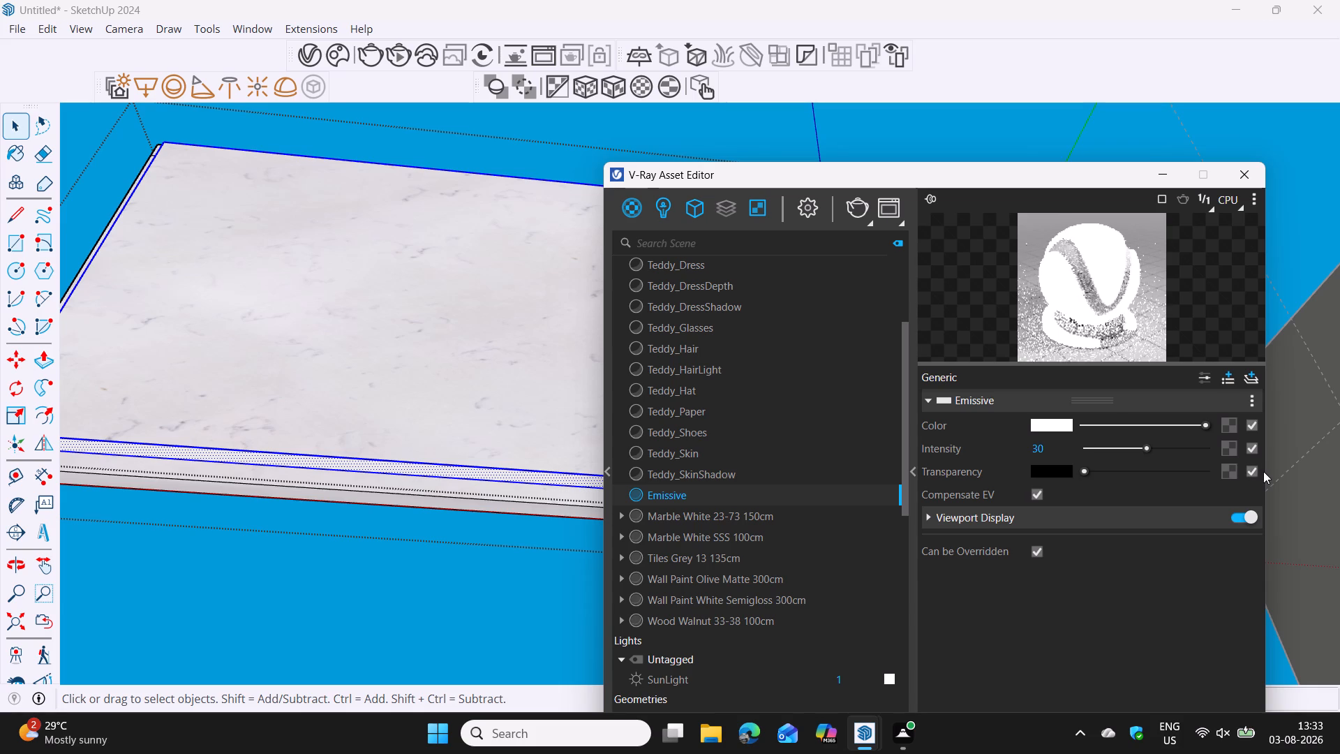
{"action": "left_click", "coordinate": [1057, 424]}
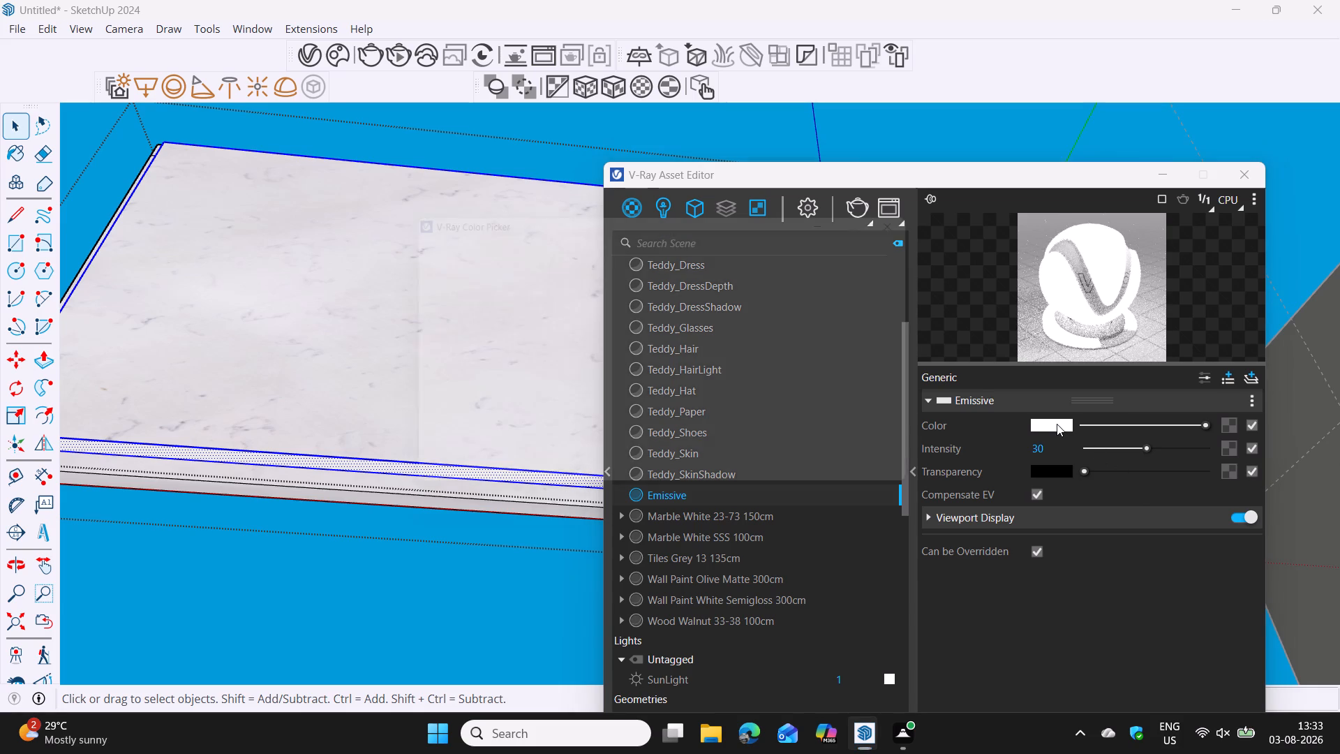
{"action": "left_click_drag", "start_coordinate": [708, 448], "coordinate": [605, 460]}
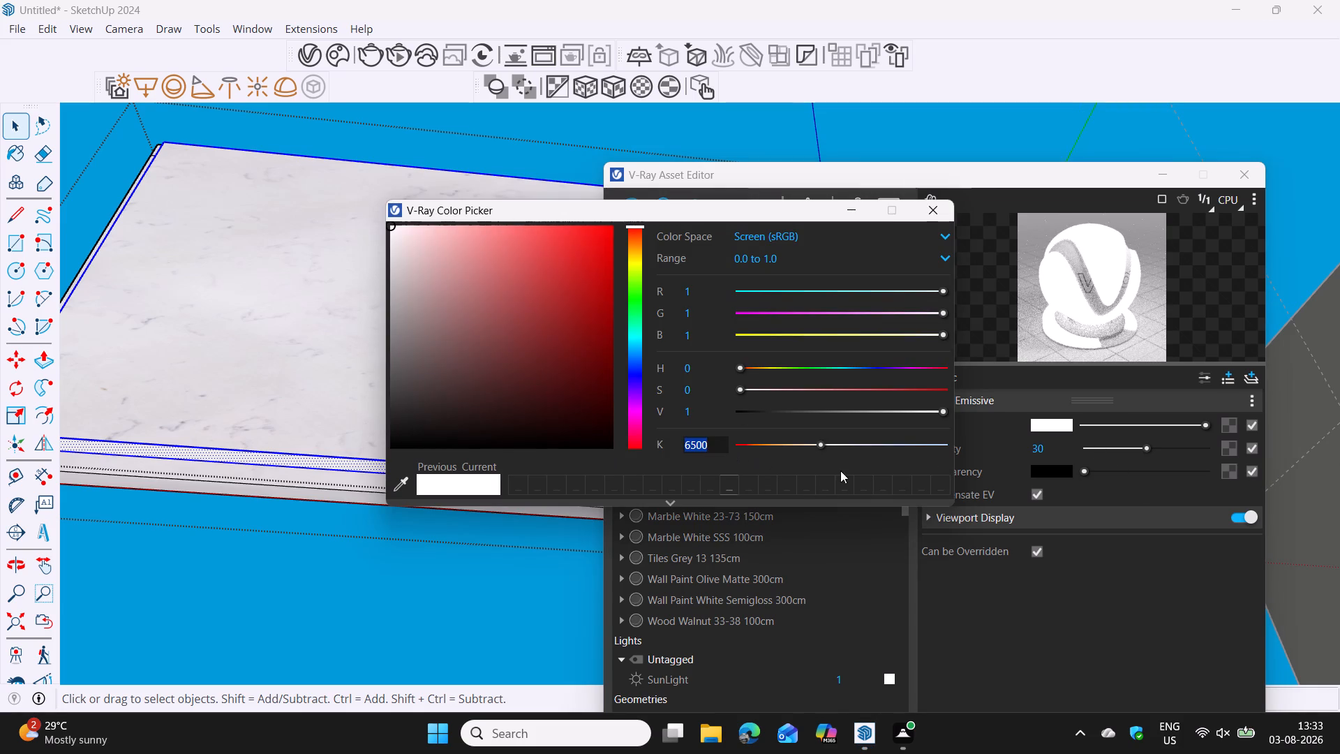
{"action": "type", "text": "2100"}
{"action": "key", "text": "Return"}
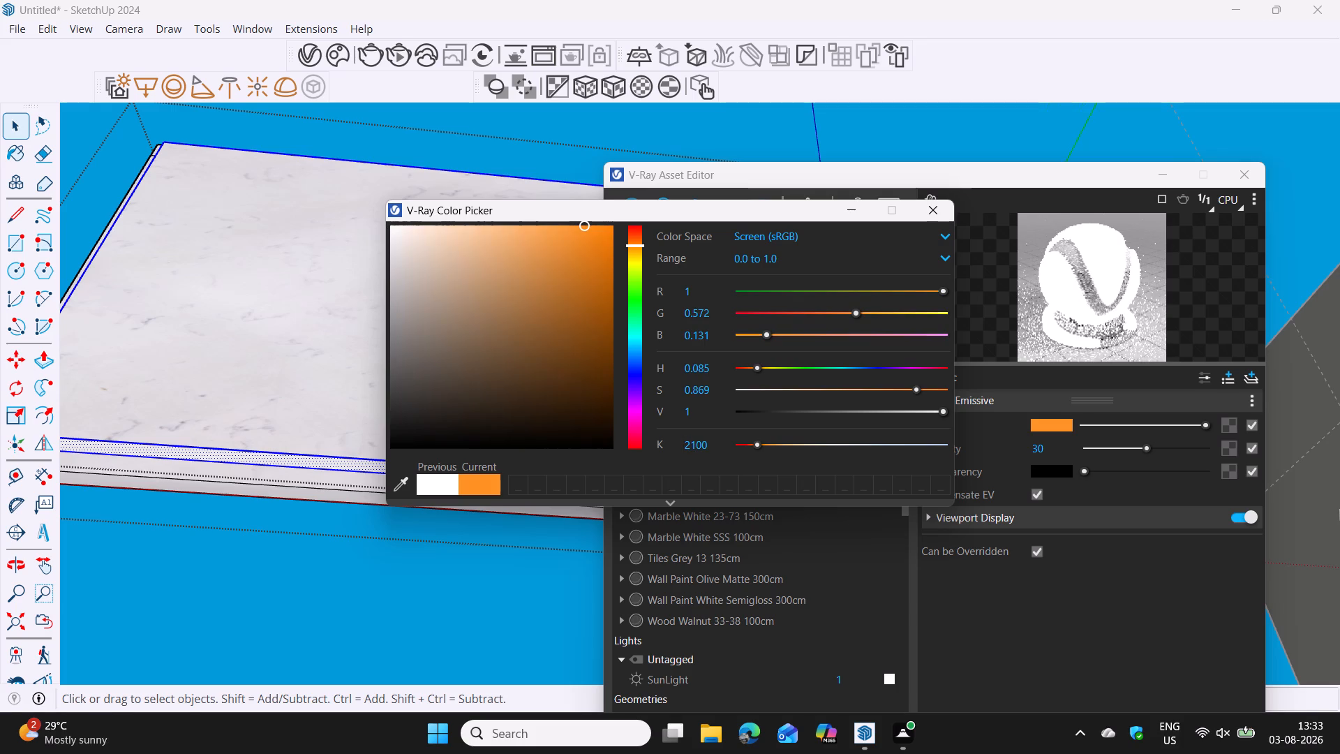
{"action": "left_click", "coordinate": [936, 214]}
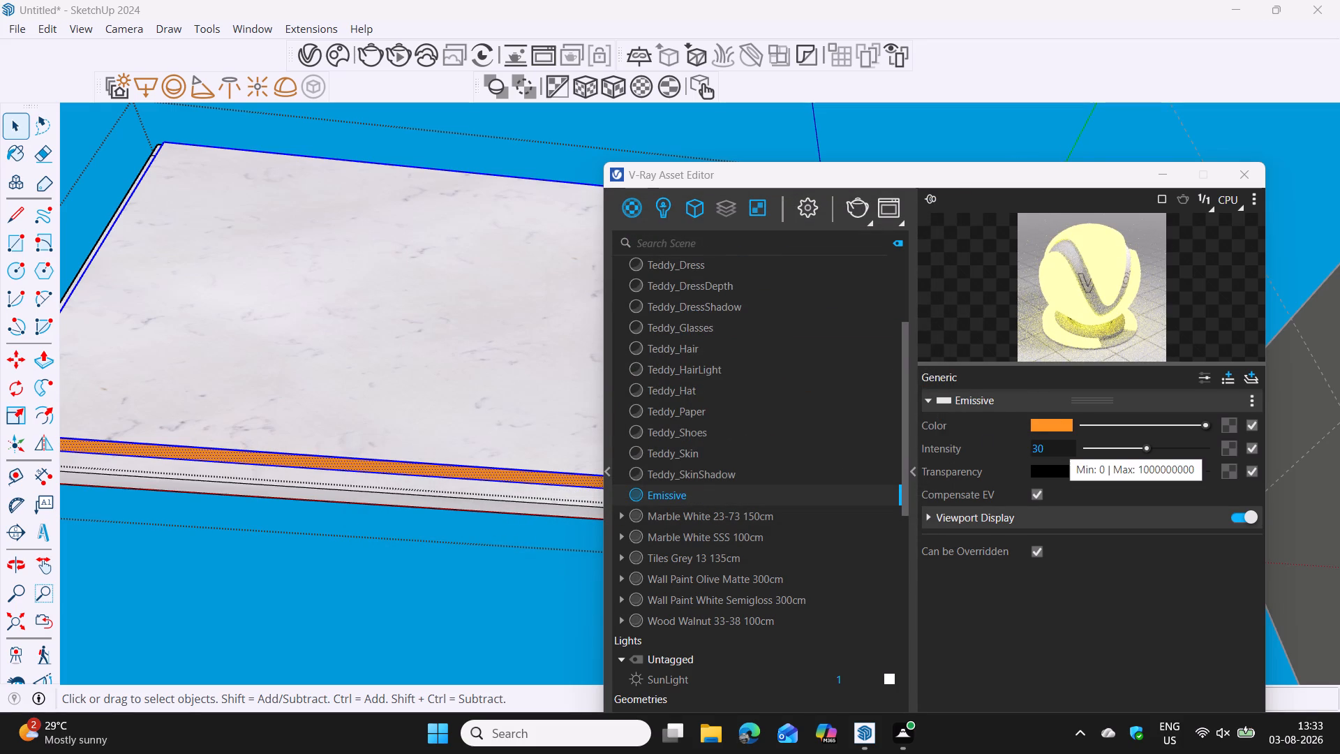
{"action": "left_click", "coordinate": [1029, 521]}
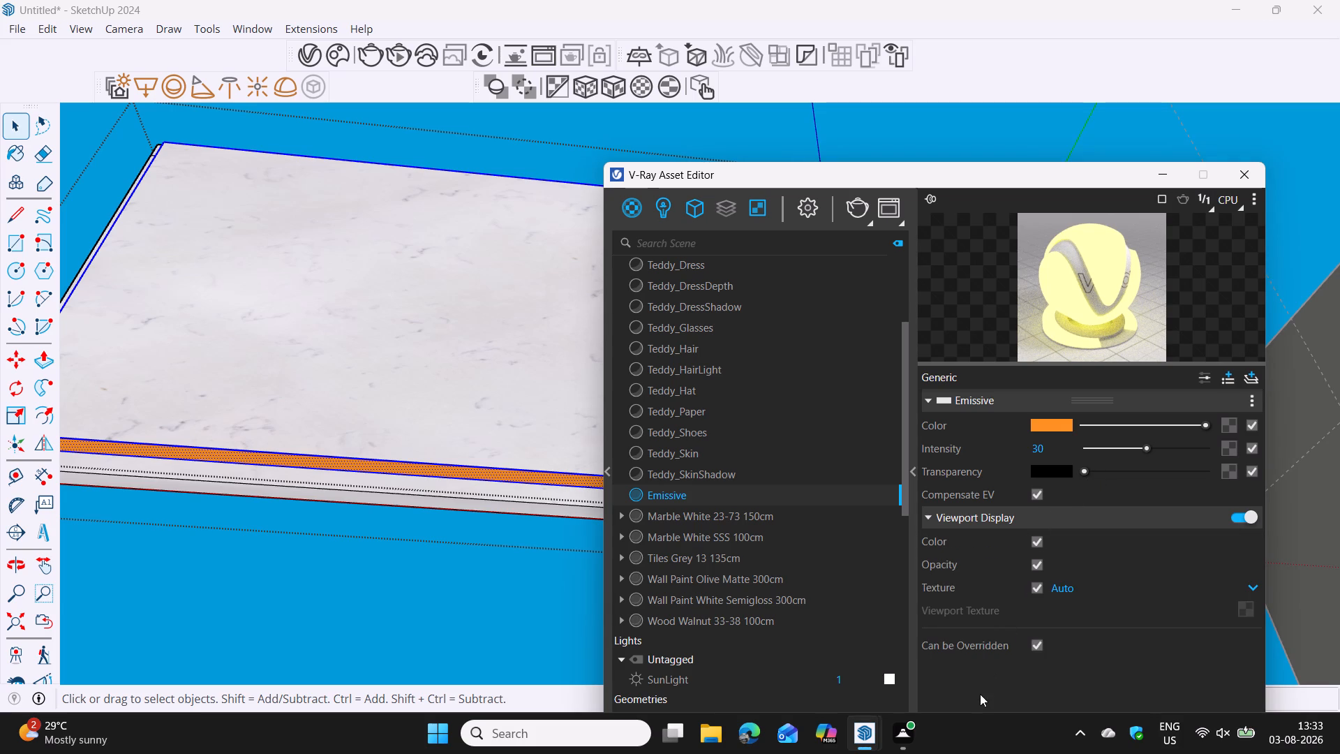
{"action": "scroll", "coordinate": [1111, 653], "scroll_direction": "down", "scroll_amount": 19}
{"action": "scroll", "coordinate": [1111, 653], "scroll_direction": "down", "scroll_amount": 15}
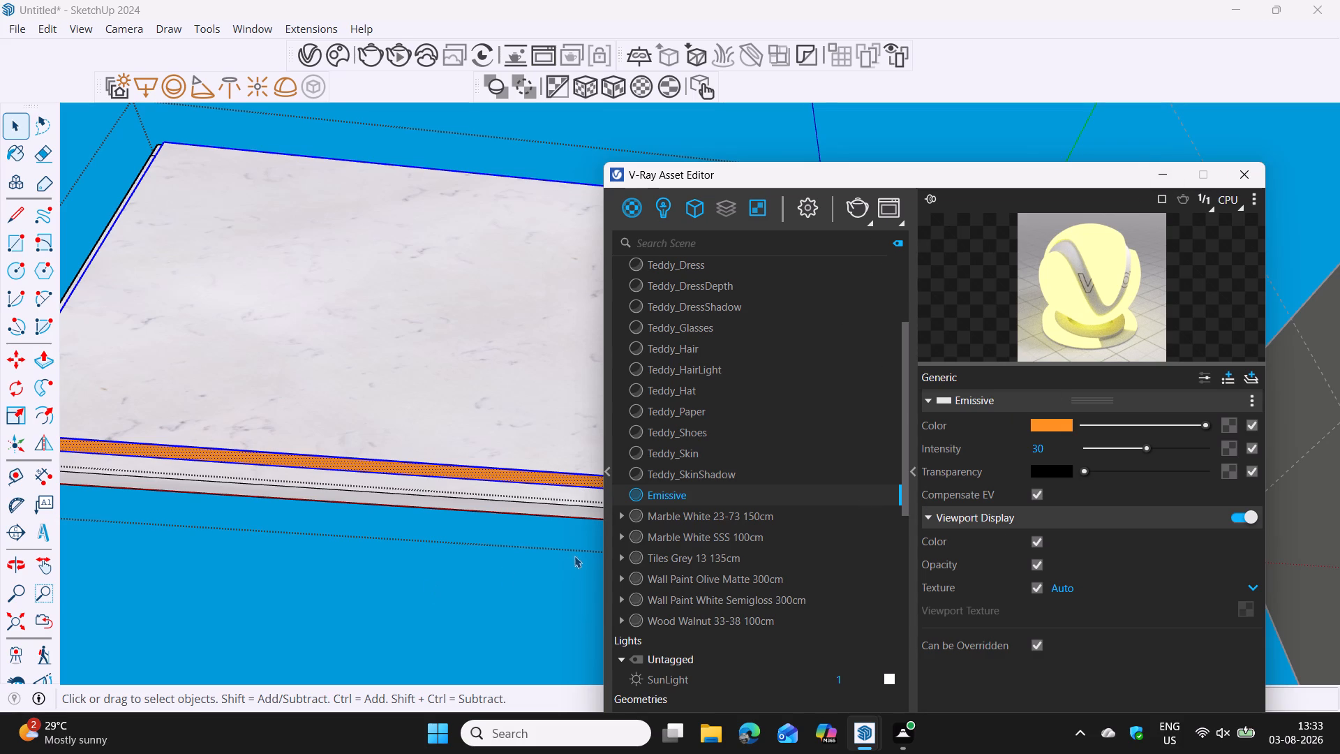
Reapply the Emissive material to the selected backing slab faces, leave the group and close the Asset Editor.
{"action": "right_click", "coordinate": [677, 497]}
{"action": "left_click", "coordinate": [729, 533]}
{"action": "left_click", "coordinate": [479, 604]}
{"action": "left_click", "coordinate": [1254, 175]}
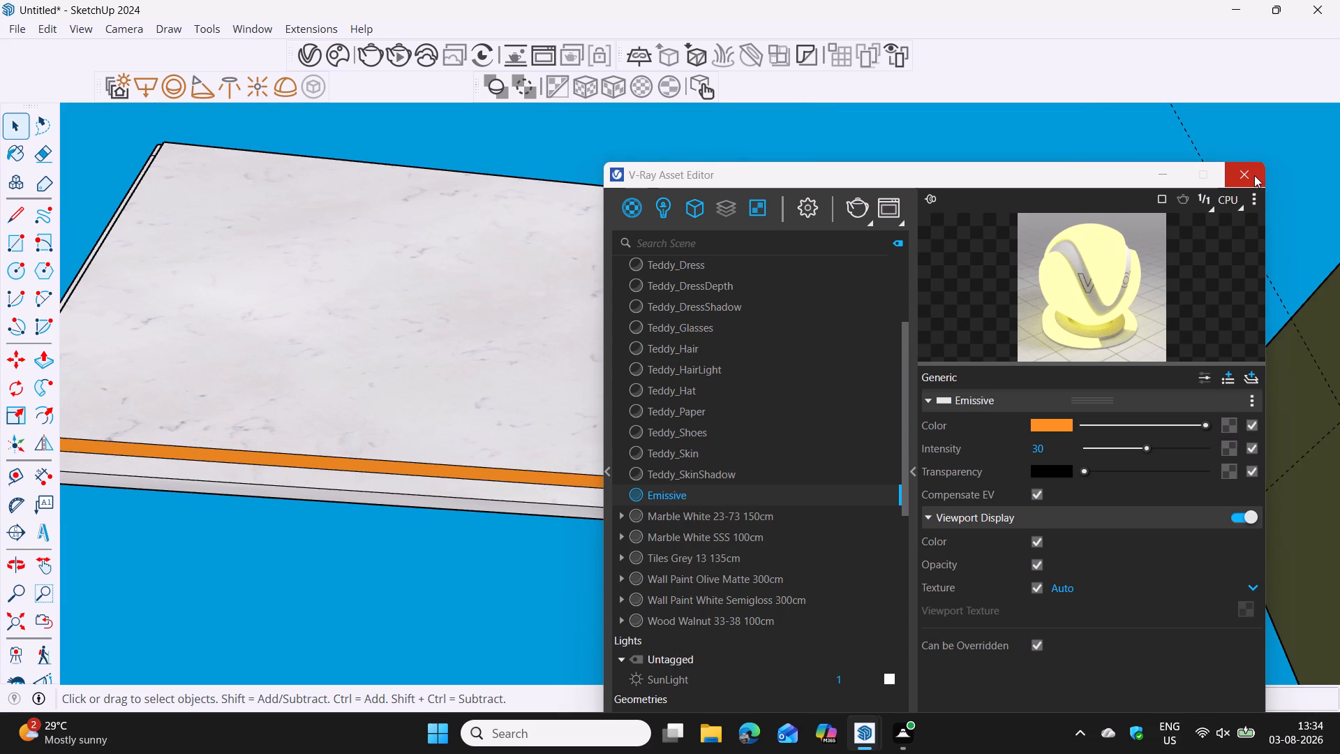
{"action": "scroll", "coordinate": [935, 441], "scroll_direction": "down", "scroll_amount": 5}
{"action": "left_click", "coordinate": [769, 582]}
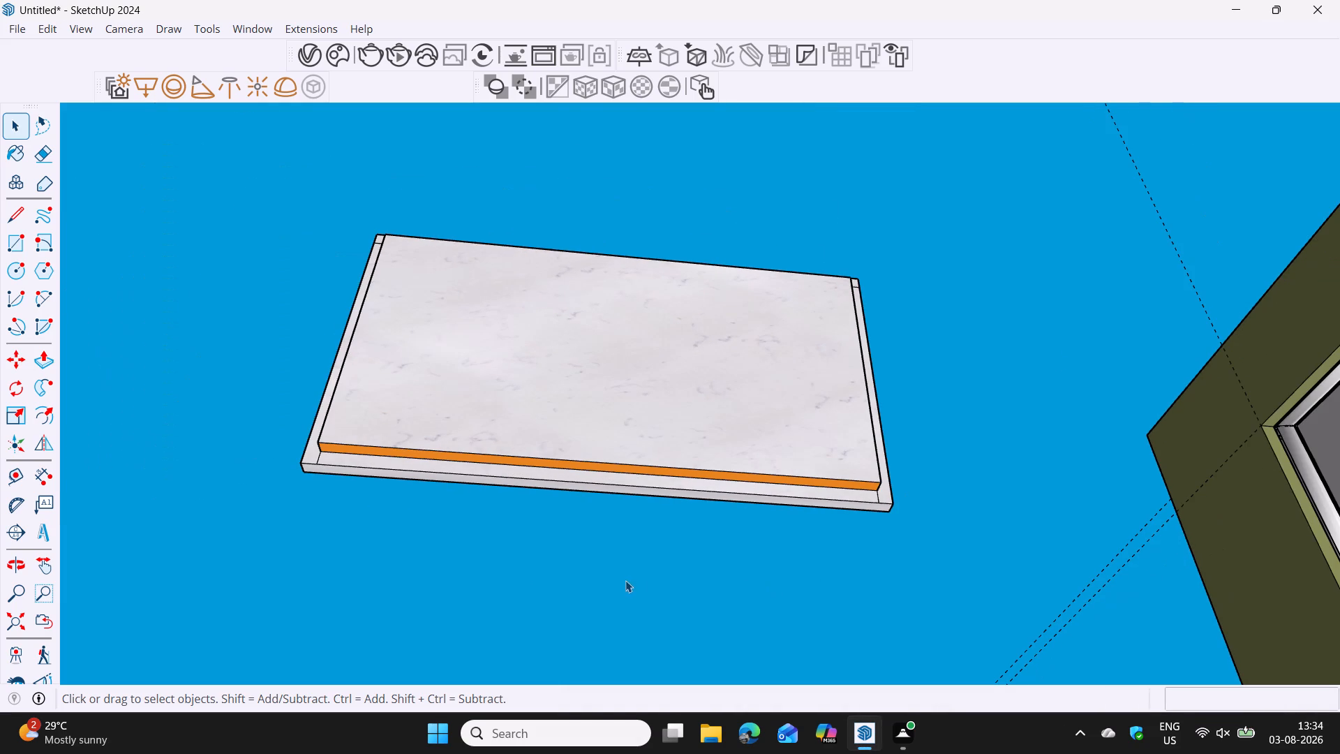
Move the marble panel group by its upper back corner from outside the room to the guide intersection on the TV wall.
{"action": "middle_click_drag", "start_coordinate": [519, 544], "coordinate": [858, 596]}
{"action": "middle_click_drag", "start_coordinate": [771, 485], "coordinate": [902, 683]}
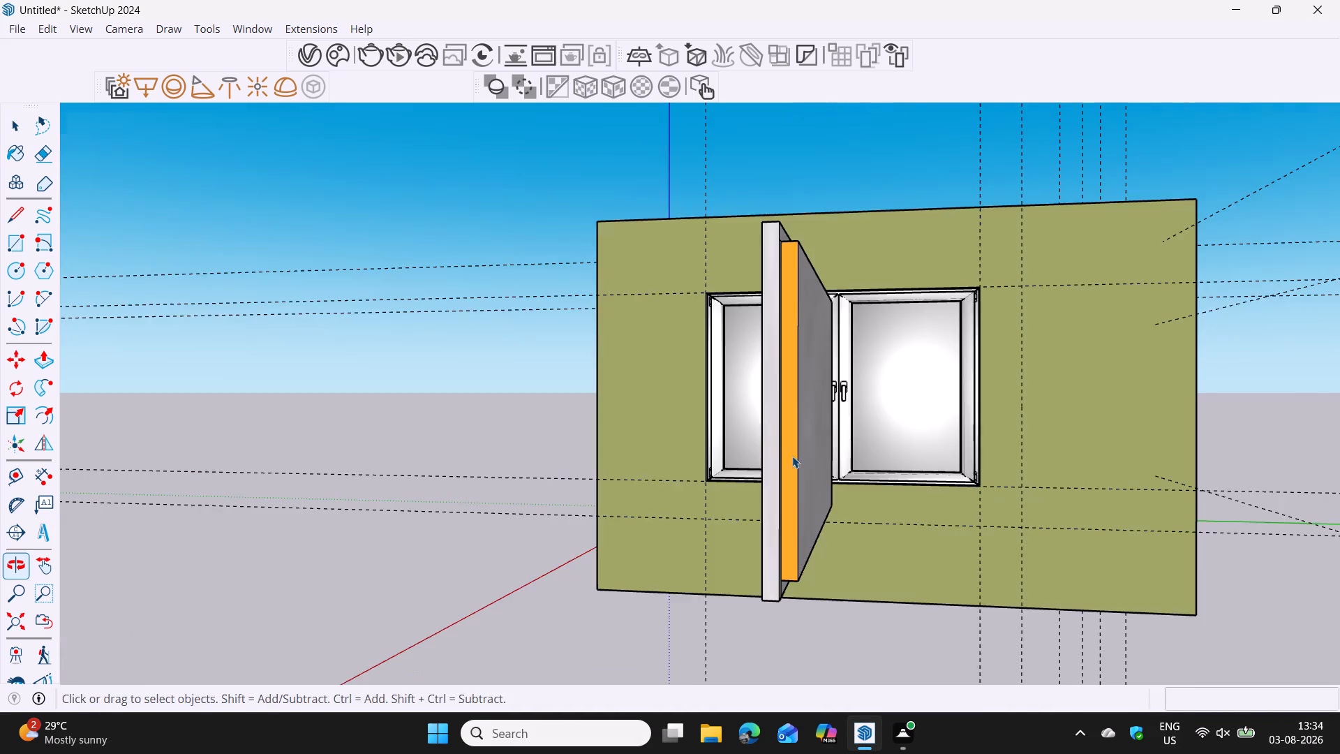
{"action": "middle_click_drag", "start_coordinate": [759, 420], "coordinate": [1086, 588]}
{"action": "middle_click_drag", "start_coordinate": [1108, 480], "coordinate": [1077, 469], "text": "shift"}
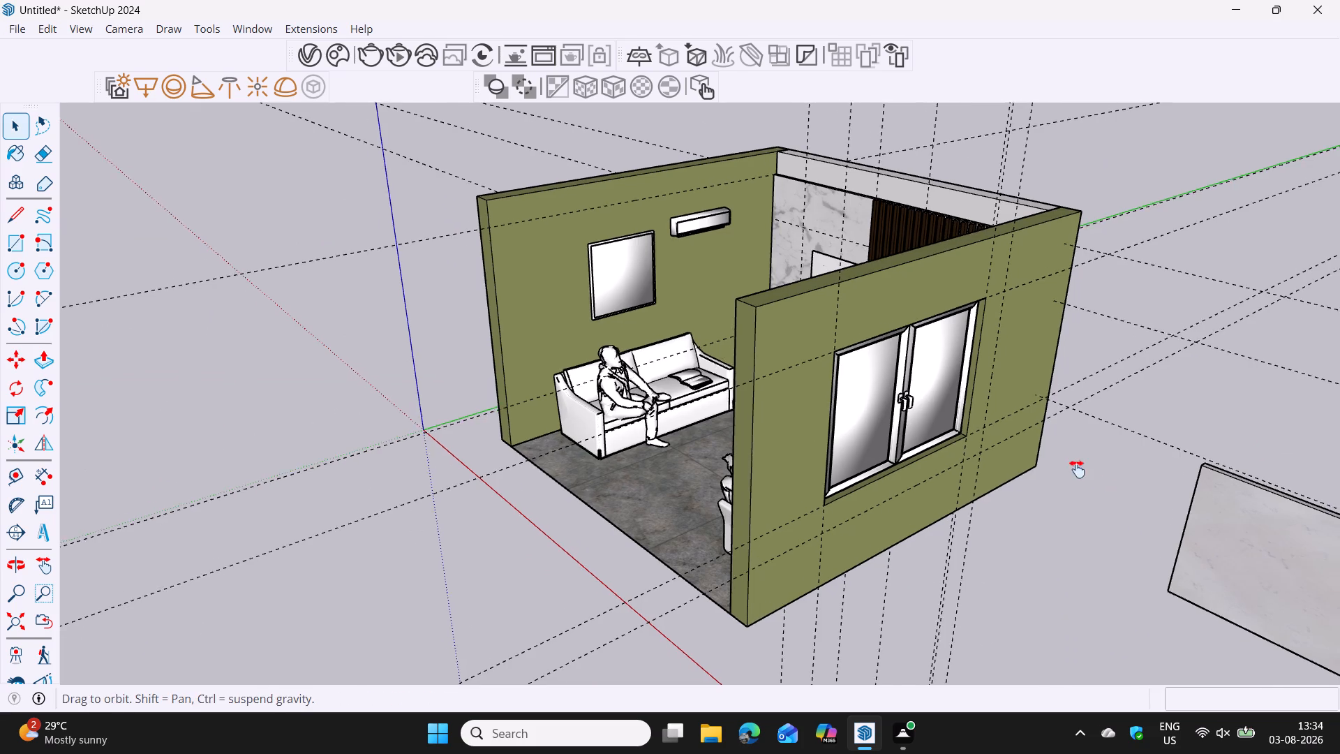
{"action": "middle_click_drag", "start_coordinate": [1077, 469], "coordinate": [1004, 455], "text": "shift"}
{"action": "middle_click_drag", "start_coordinate": [983, 470], "coordinate": [1148, 546]}
{"action": "middle_click_drag", "start_coordinate": [1109, 494], "coordinate": [1002, 485], "text": "shift"}
{"action": "middle_click_drag", "start_coordinate": [1012, 501], "coordinate": [1209, 568]}
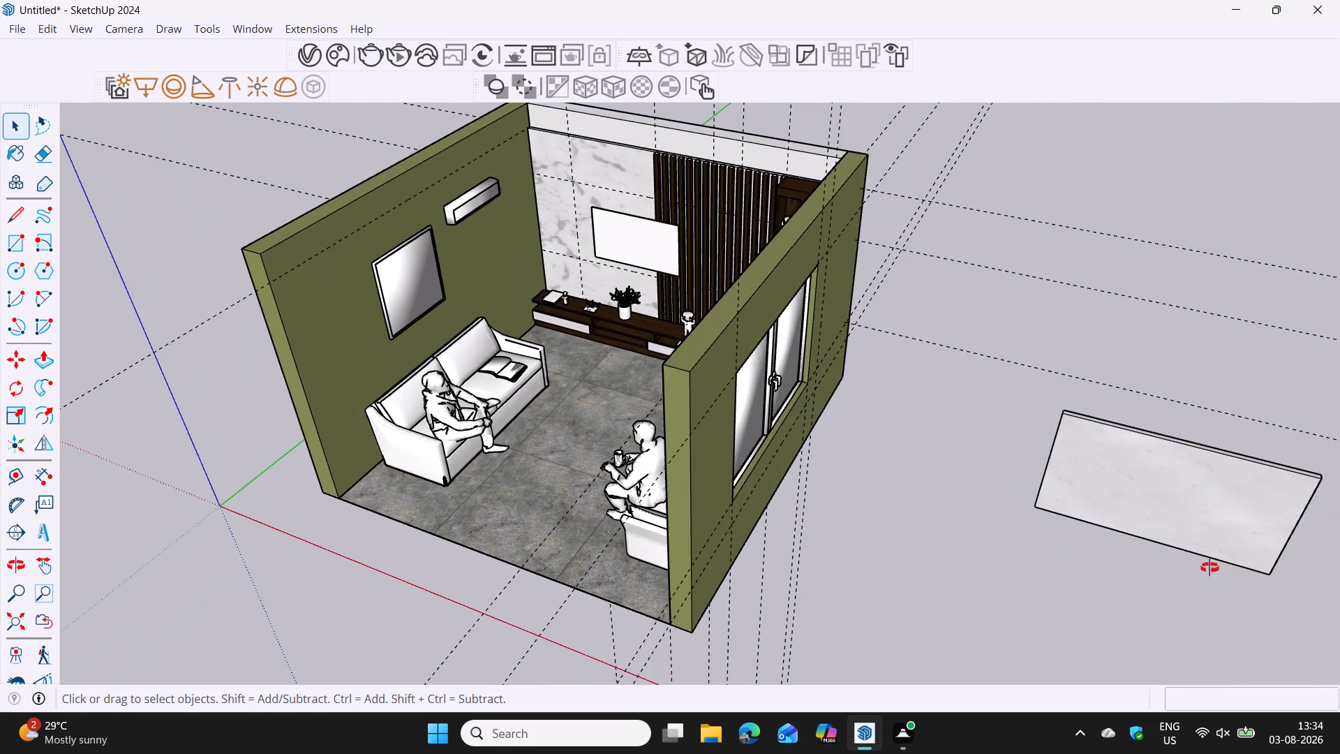
{"action": "middle_click_drag", "start_coordinate": [1209, 568], "coordinate": [1251, 567]}
{"action": "scroll", "coordinate": [1174, 437], "scroll_direction": "up", "scroll_amount": 6}
{"action": "middle_click_drag", "start_coordinate": [1090, 387], "coordinate": [1034, 547], "text": "shift"}
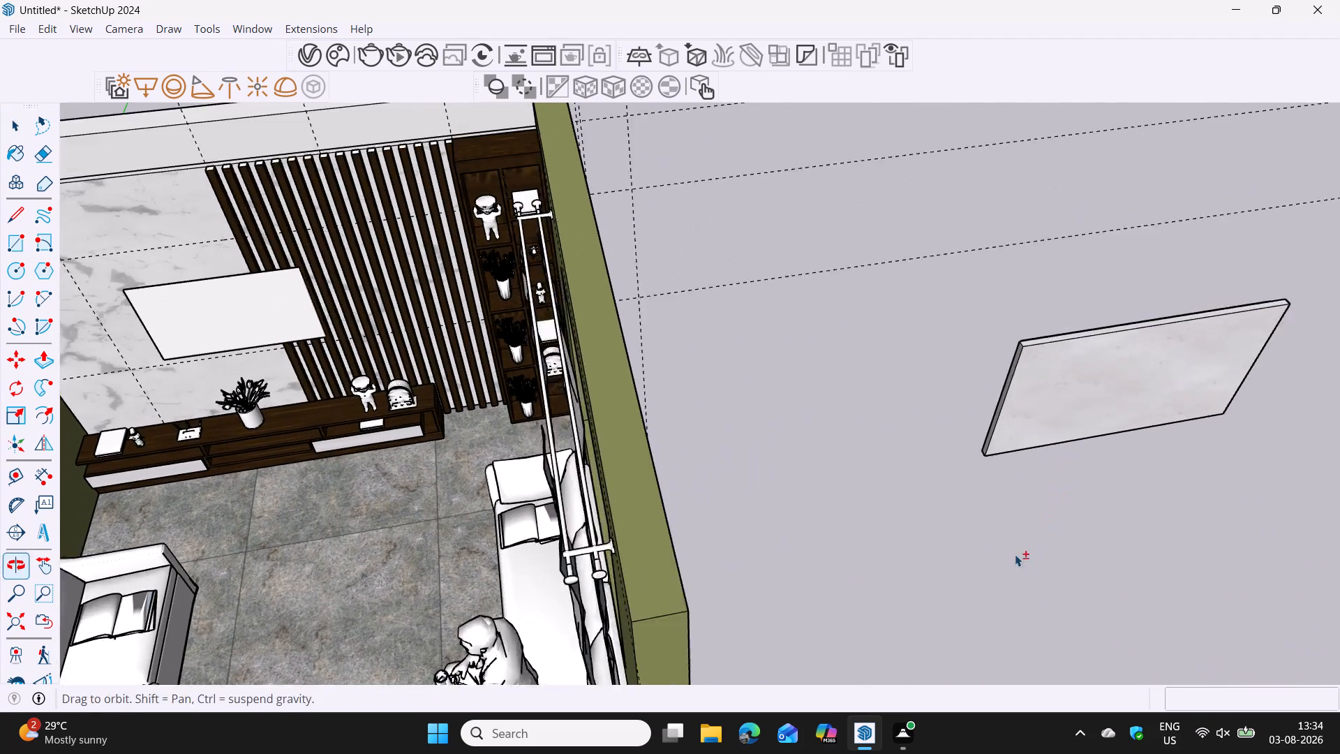
{"action": "middle_click_drag", "start_coordinate": [963, 531], "coordinate": [1153, 522]}
{"action": "scroll", "coordinate": [1052, 365], "scroll_direction": "up", "scroll_amount": 7}
{"action": "left_click", "coordinate": [964, 310]}
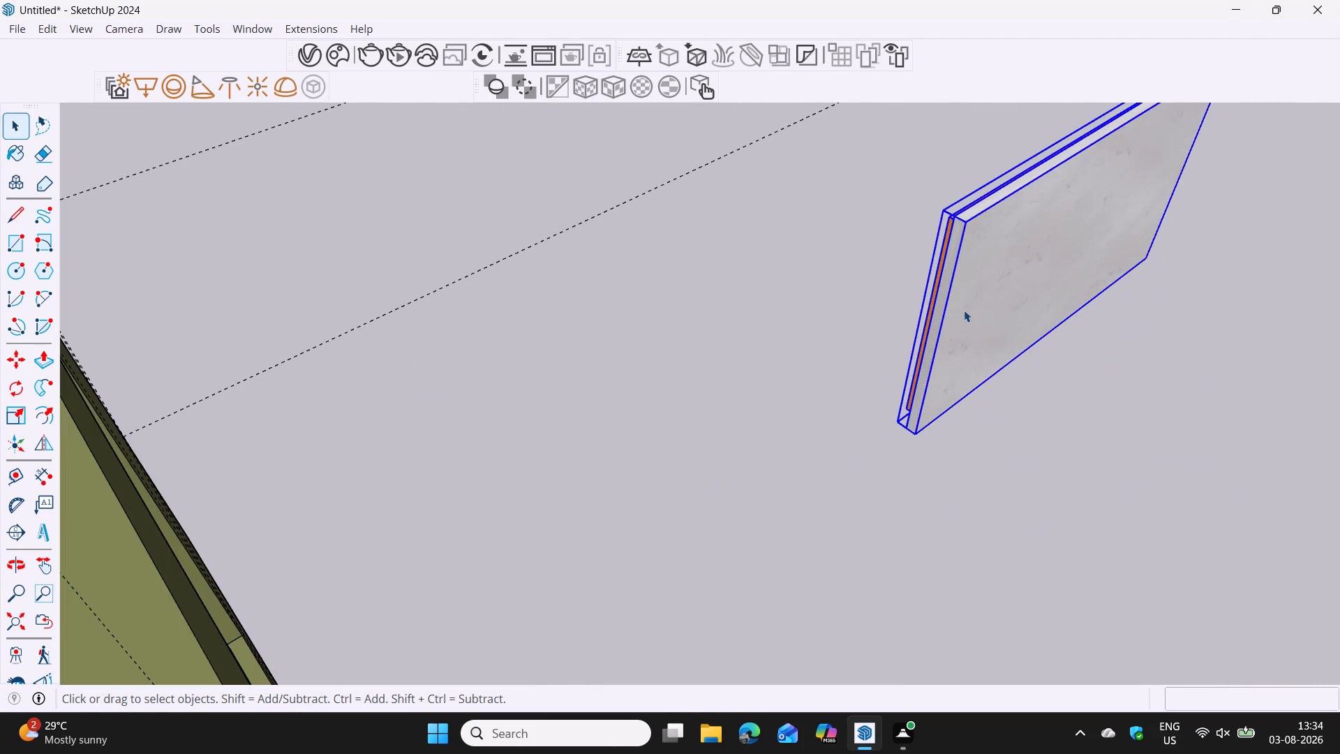
{"action": "key", "text": "m"}
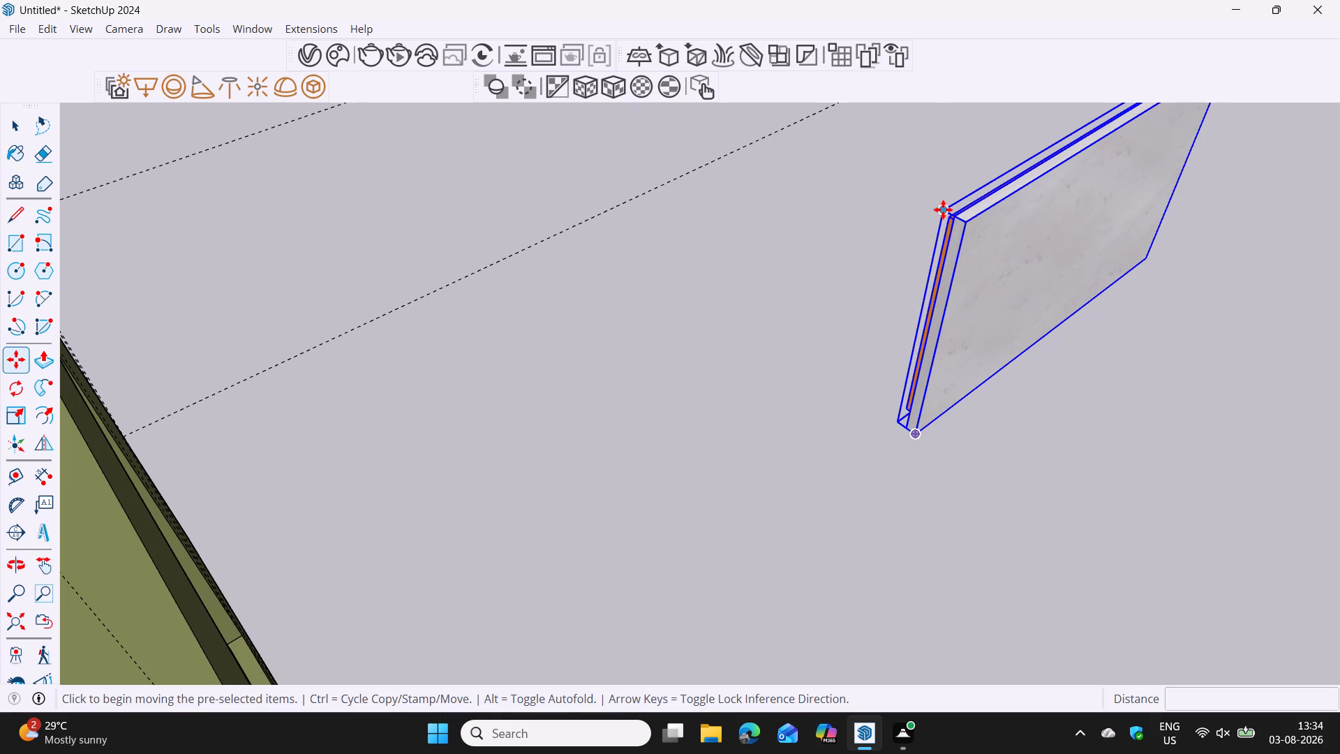
{"action": "left_click", "coordinate": [943, 209]}
{"action": "scroll", "coordinate": [801, 325], "scroll_direction": "down", "scroll_amount": 6}
{"action": "scroll", "coordinate": [755, 384], "scroll_direction": "down", "scroll_amount": 6}
{"action": "middle_click_drag", "start_coordinate": [740, 410], "coordinate": [914, 348], "text": "shift"}
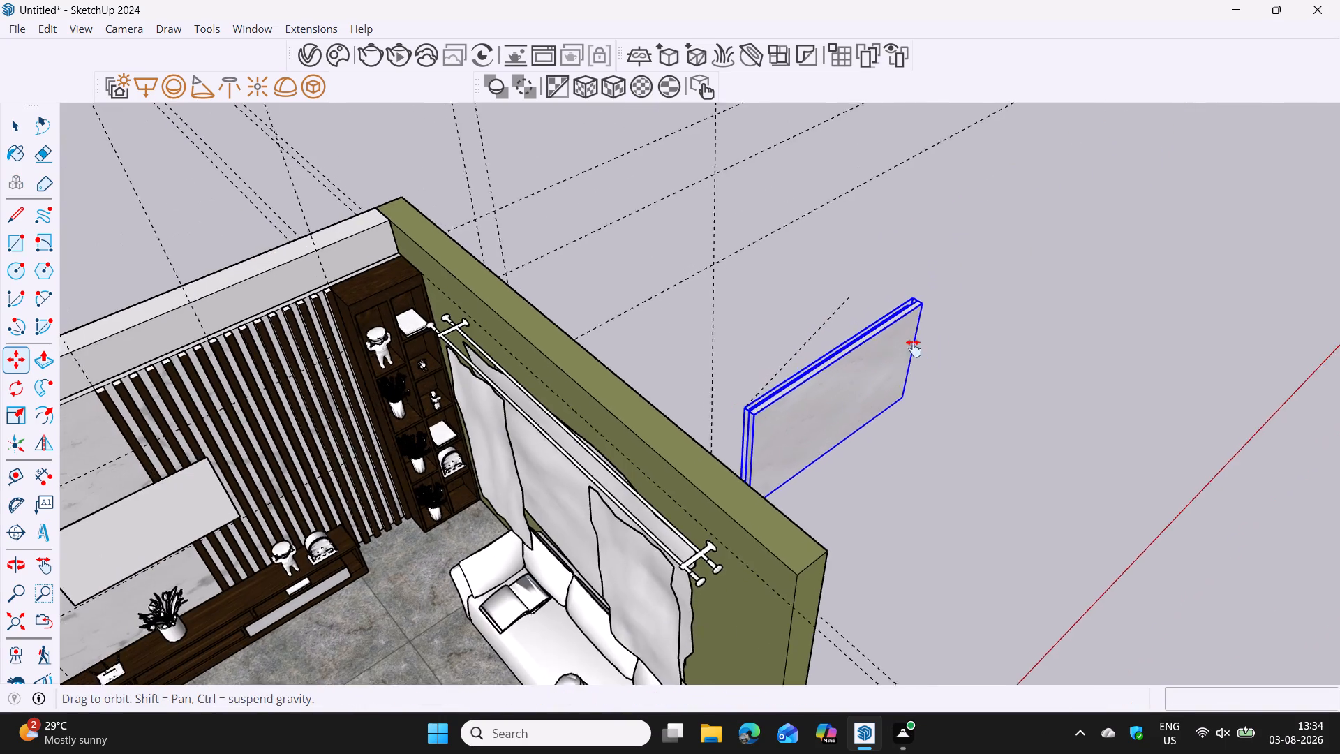
{"action": "middle_click_drag", "start_coordinate": [914, 348], "coordinate": [944, 334], "text": "shift"}
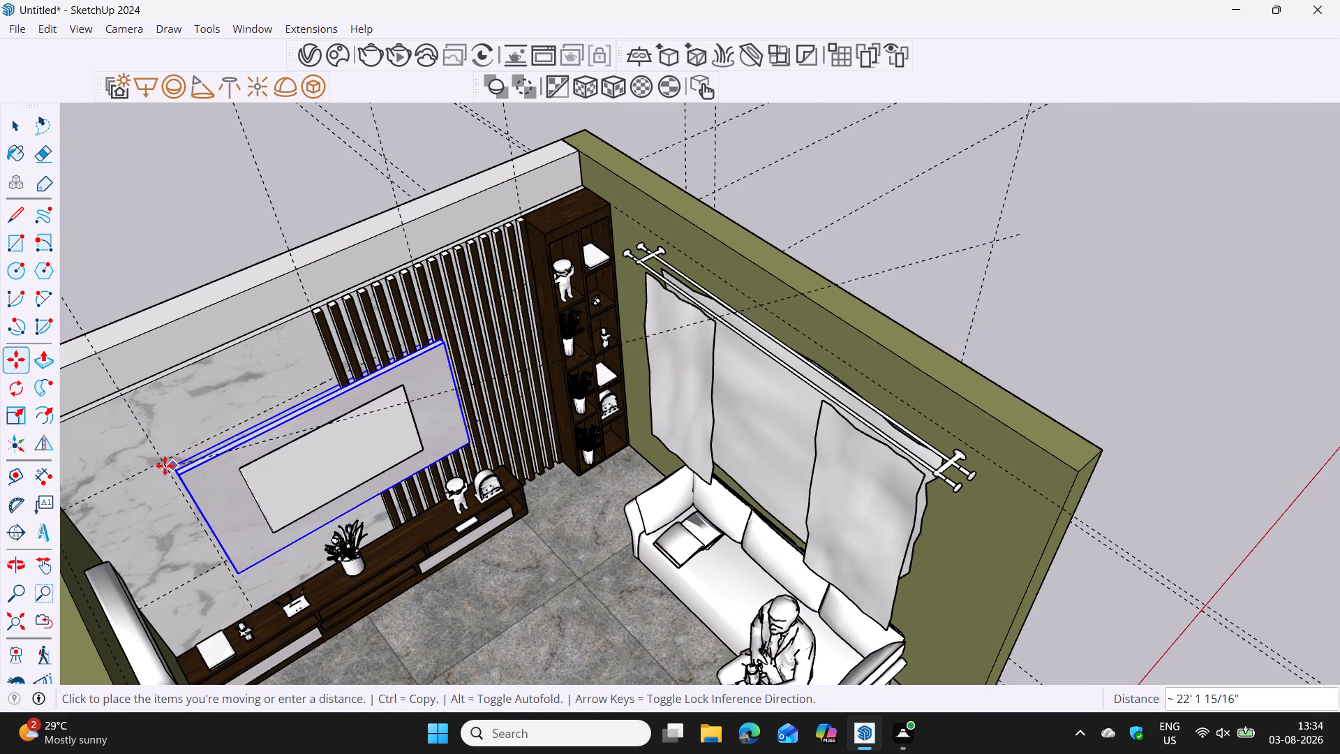
{"action": "scroll", "coordinate": [163, 464], "scroll_direction": "up", "scroll_amount": 8}
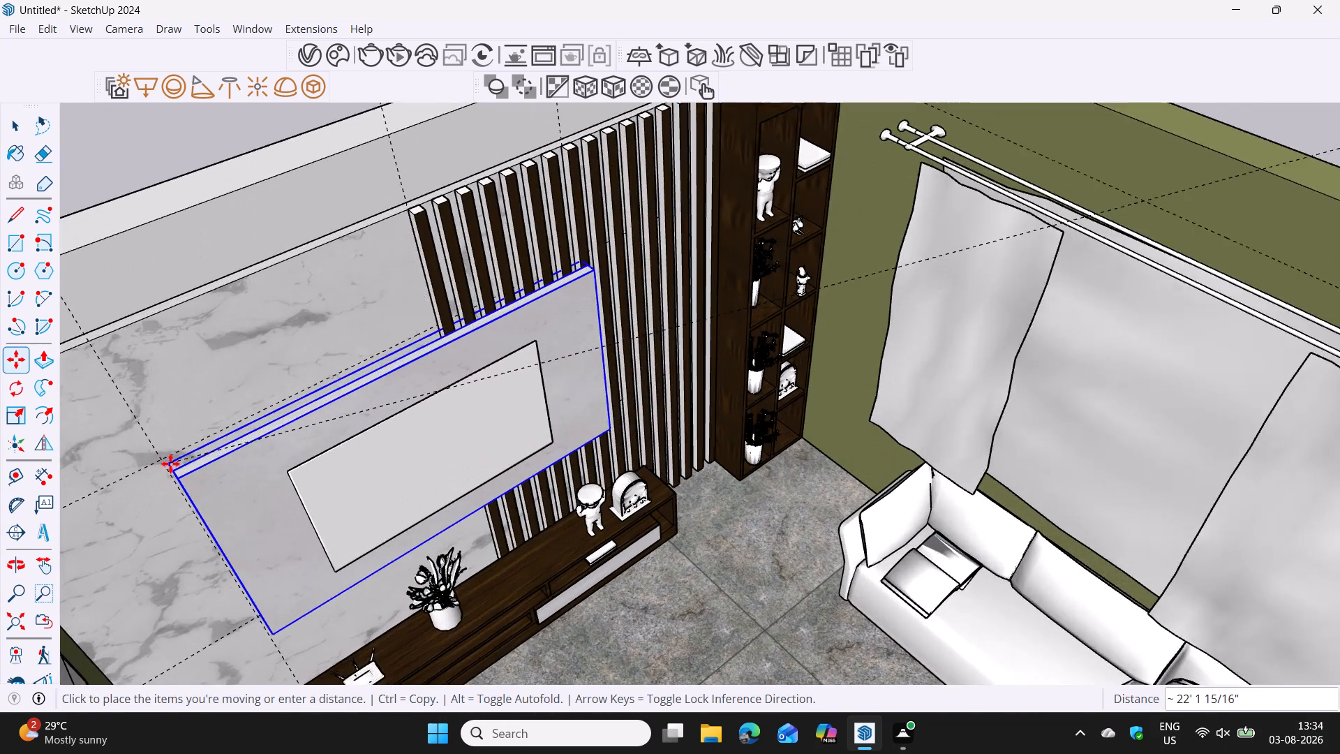
{"action": "scroll", "coordinate": [170, 464], "scroll_direction": "up", "scroll_amount": 1}
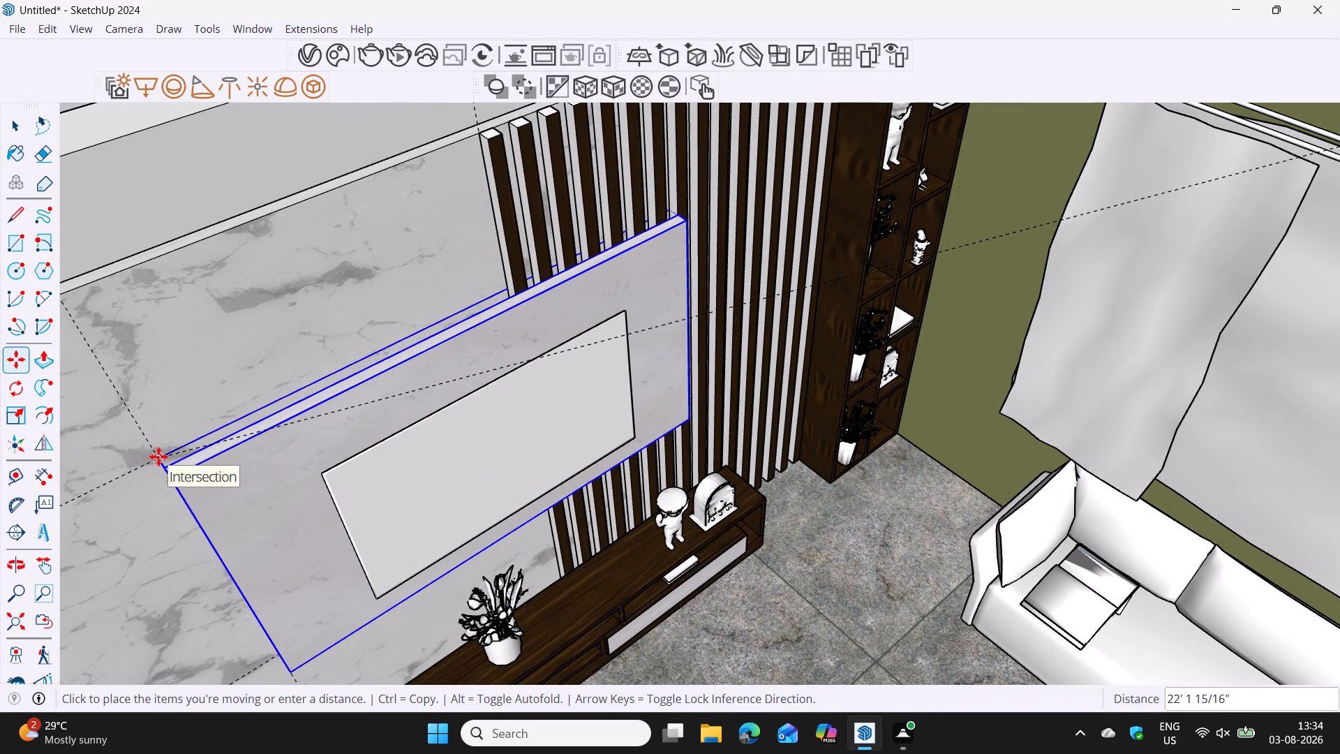
{"action": "left_click", "coordinate": [158, 457]}
{"action": "middle_click_drag", "start_coordinate": [373, 443], "coordinate": [154, 405]}
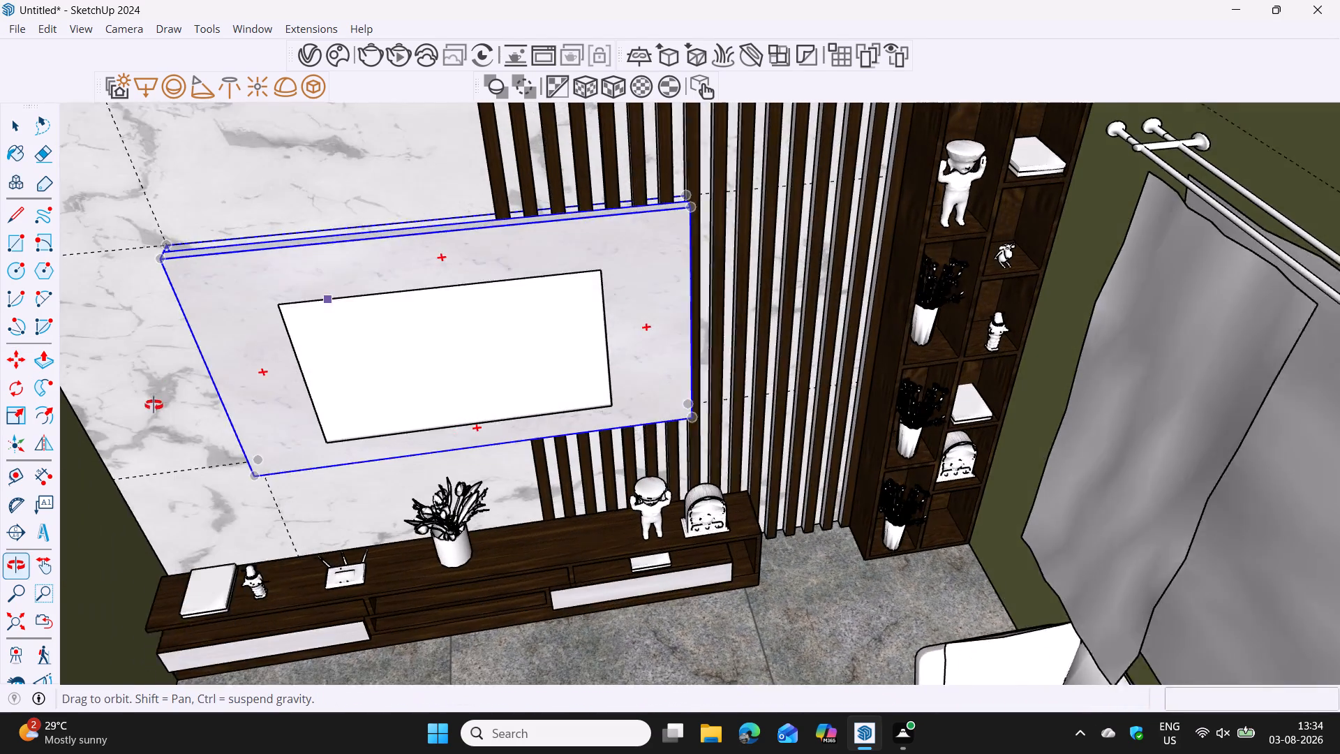
{"action": "scroll", "coordinate": [372, 412], "scroll_direction": "down", "scroll_amount": 4}
{"action": "middle_click_drag", "start_coordinate": [417, 430], "coordinate": [362, 435], "text": "shift"}
{"action": "middle_click_drag", "start_coordinate": [362, 434], "coordinate": [364, 306]}
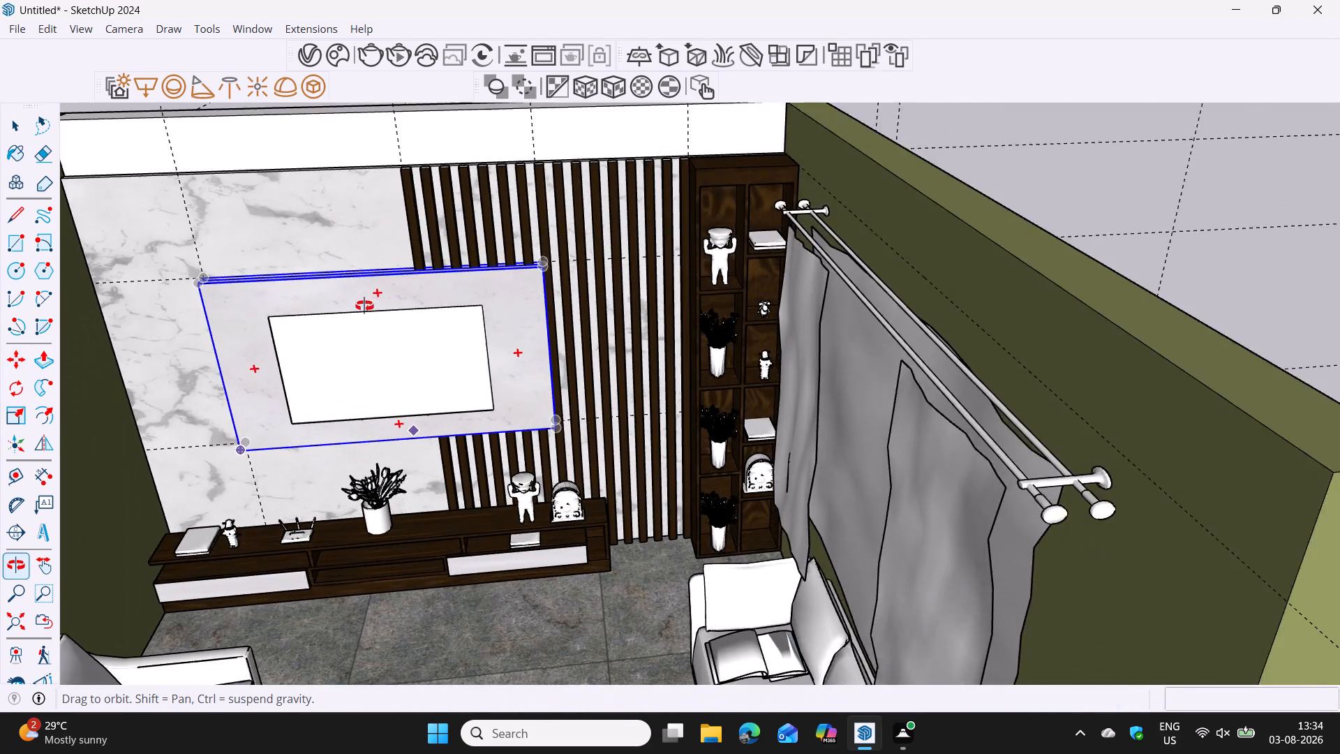
{"action": "middle_click_drag", "start_coordinate": [364, 306], "coordinate": [366, 234]}
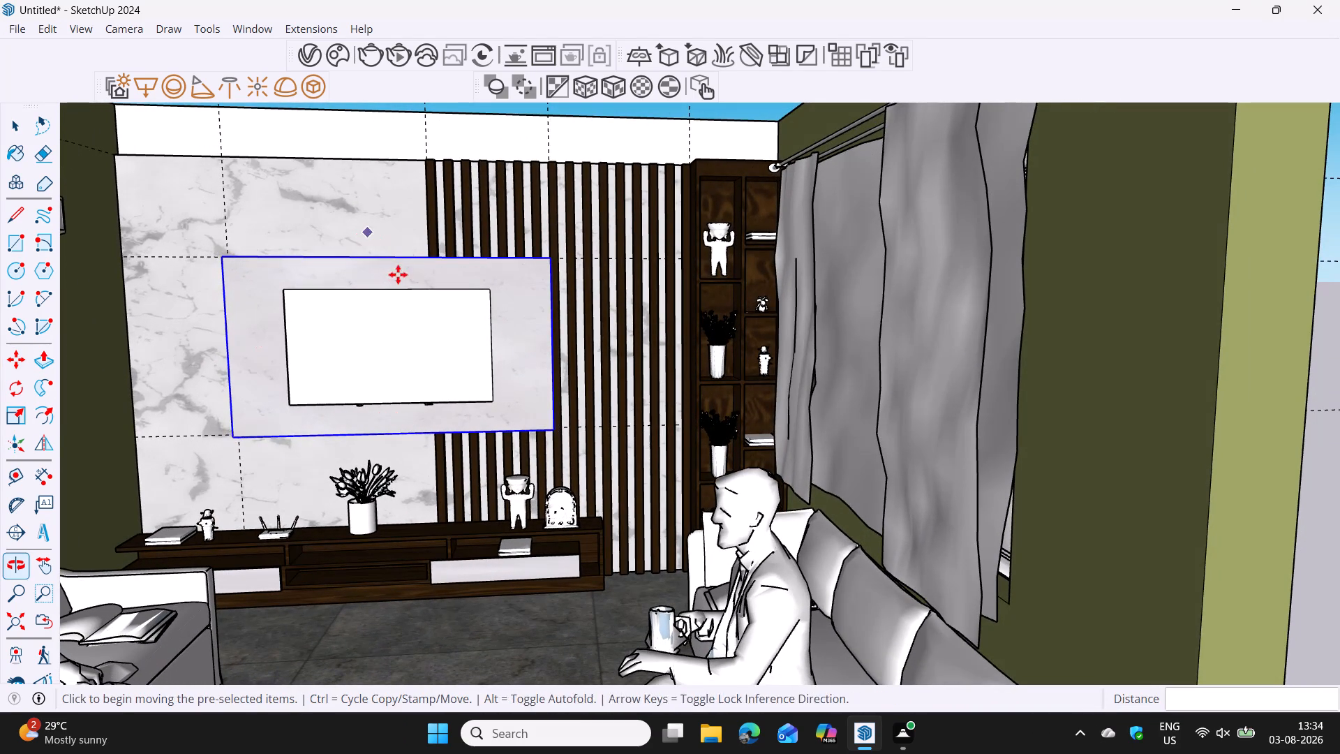
{"action": "middle_click_drag", "start_coordinate": [408, 312], "coordinate": [393, 290], "text": "shift"}
{"action": "middle_click_drag", "start_coordinate": [432, 313], "coordinate": [431, 313]}
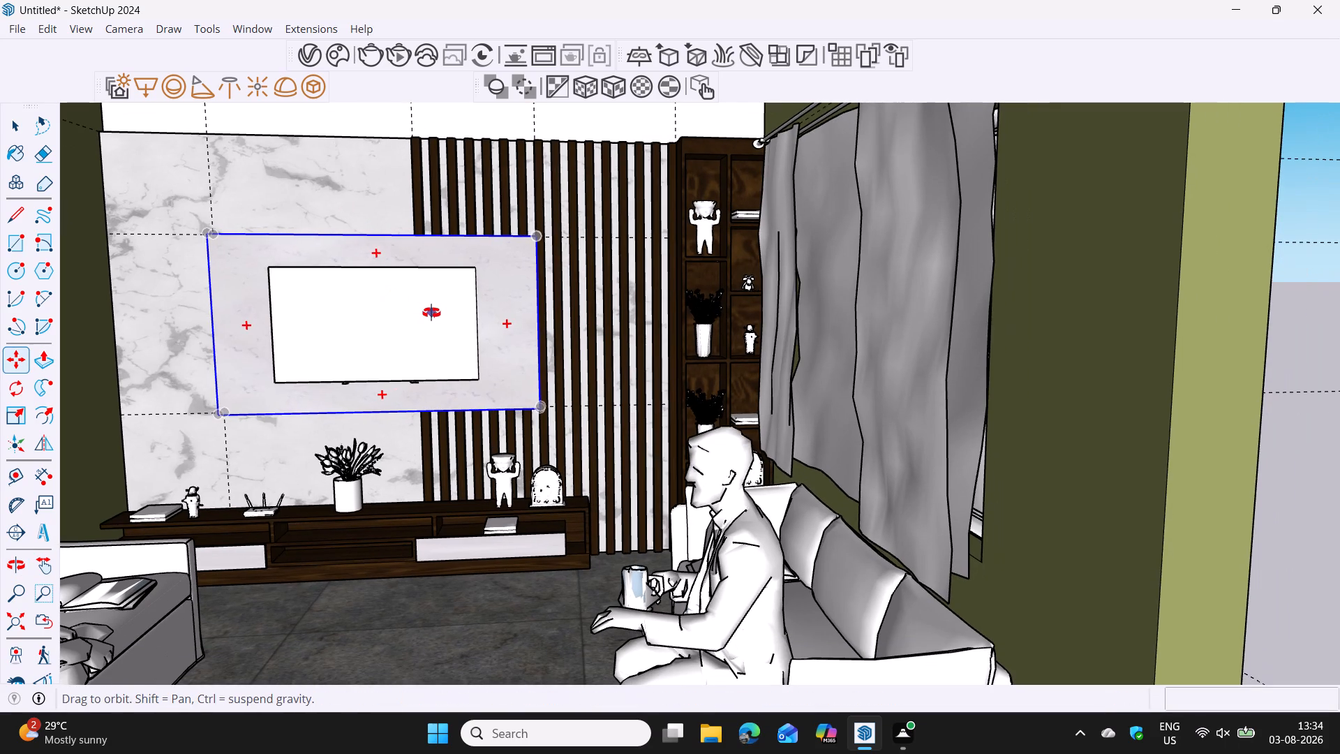
{"action": "middle_click_drag", "start_coordinate": [431, 313], "coordinate": [422, 309]}
{"action": "key", "text": "space"}
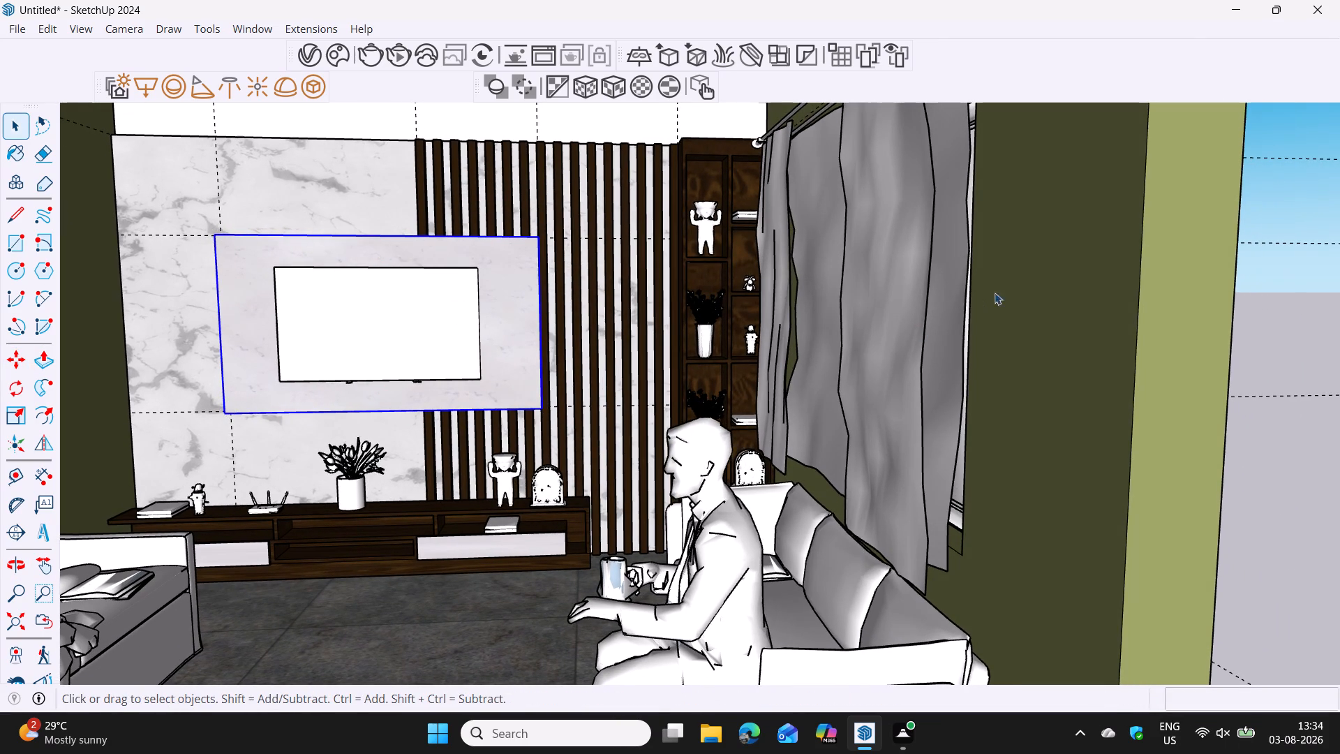
{"action": "left_click", "coordinate": [1292, 328]}
Examine the TV wall with its marble panel and the wooden console beneath it.
{"action": "scroll", "coordinate": [734, 414], "scroll_direction": "down", "scroll_amount": 2}
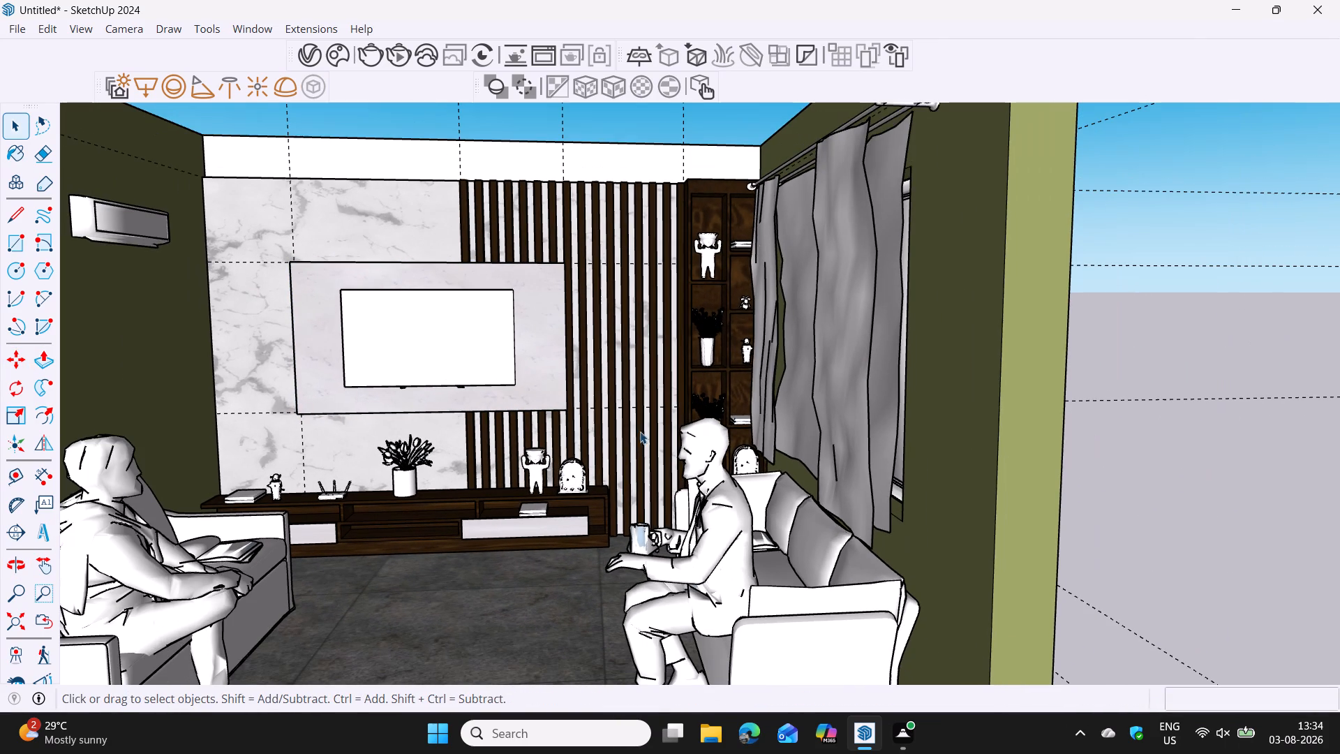
{"action": "middle_click_drag", "start_coordinate": [576, 425], "coordinate": [516, 466], "text": "shift"}
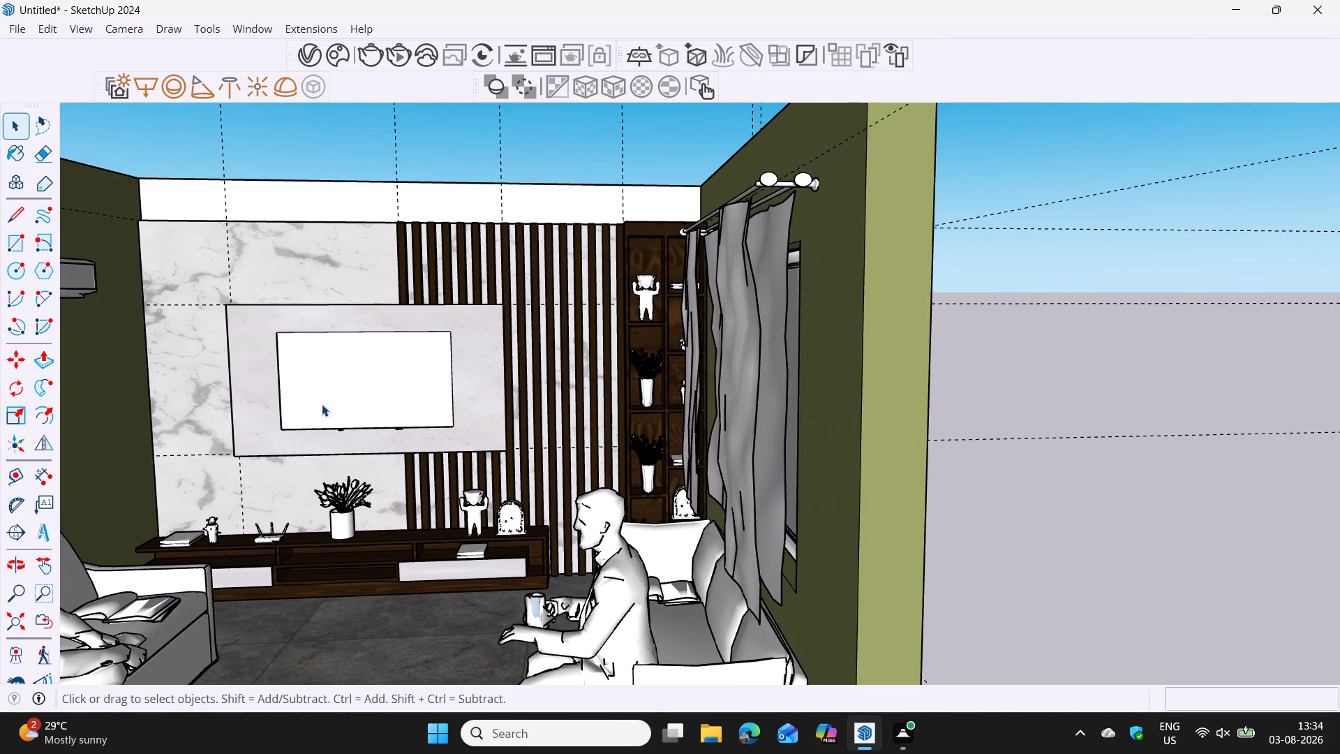
{"action": "scroll", "coordinate": [253, 496], "scroll_direction": "up", "scroll_amount": 3}
{"action": "scroll", "coordinate": [279, 512], "scroll_direction": "down", "scroll_amount": 3}
{"action": "middle_click_drag", "start_coordinate": [380, 508], "coordinate": [433, 465], "text": "shift"}
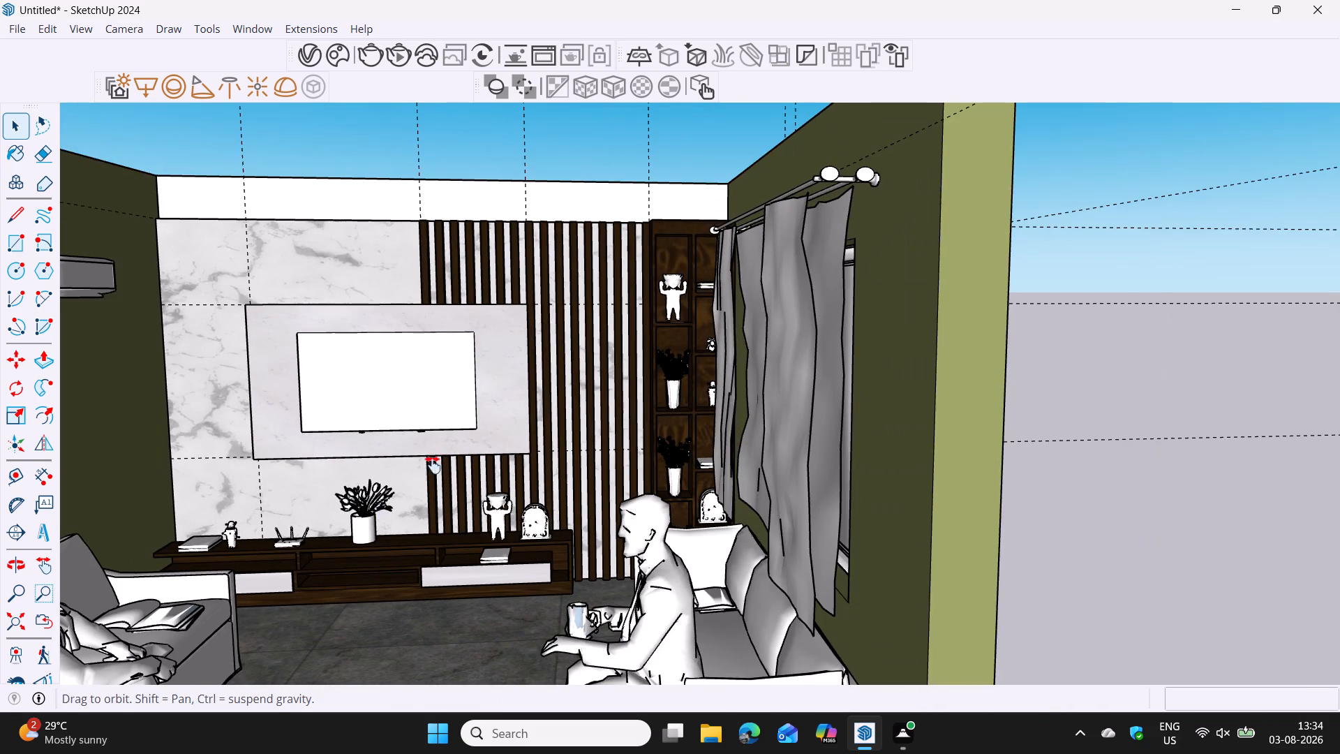
{"action": "middle_click_drag", "start_coordinate": [433, 465], "coordinate": [464, 443], "text": "shift"}
{"action": "middle_click_drag", "start_coordinate": [454, 468], "coordinate": [439, 483]}
{"action": "scroll", "coordinate": [392, 485], "scroll_direction": "up", "scroll_amount": 4}
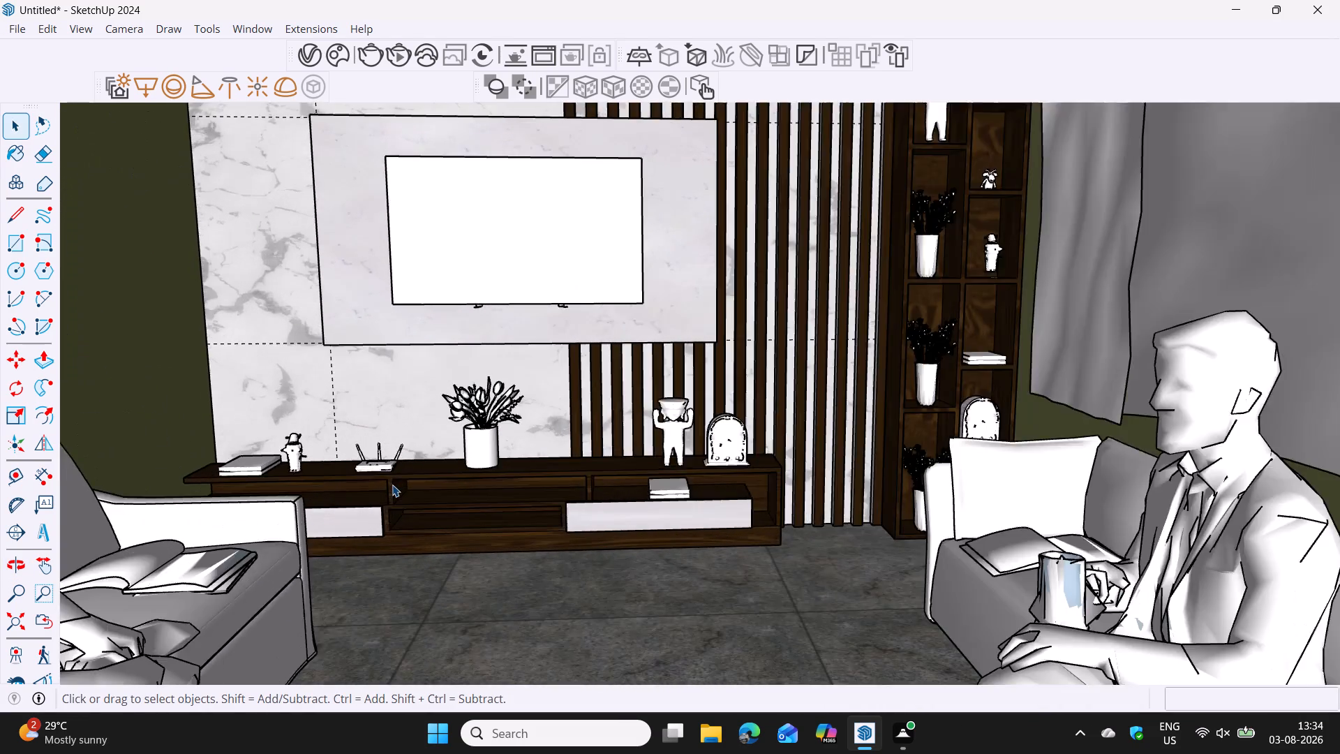
{"action": "scroll", "coordinate": [392, 485], "scroll_direction": "up", "scroll_amount": 8}
{"action": "middle_click_drag", "start_coordinate": [392, 491], "coordinate": [378, 403]}
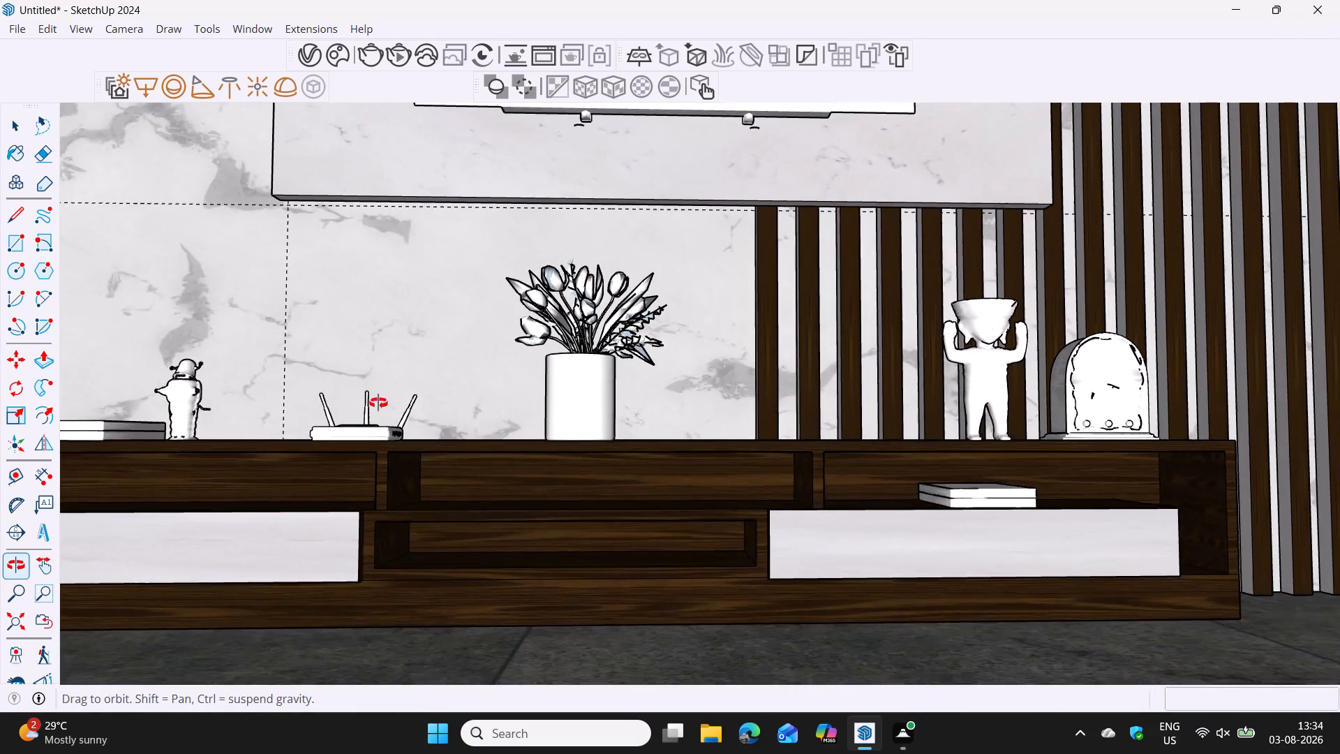
{"action": "middle_click_drag", "start_coordinate": [378, 403], "coordinate": [378, 368]}
{"action": "middle_click_drag", "start_coordinate": [480, 430], "coordinate": [518, 394], "text": "shift"}
{"action": "middle_click_drag", "start_coordinate": [687, 452], "coordinate": [663, 482]}
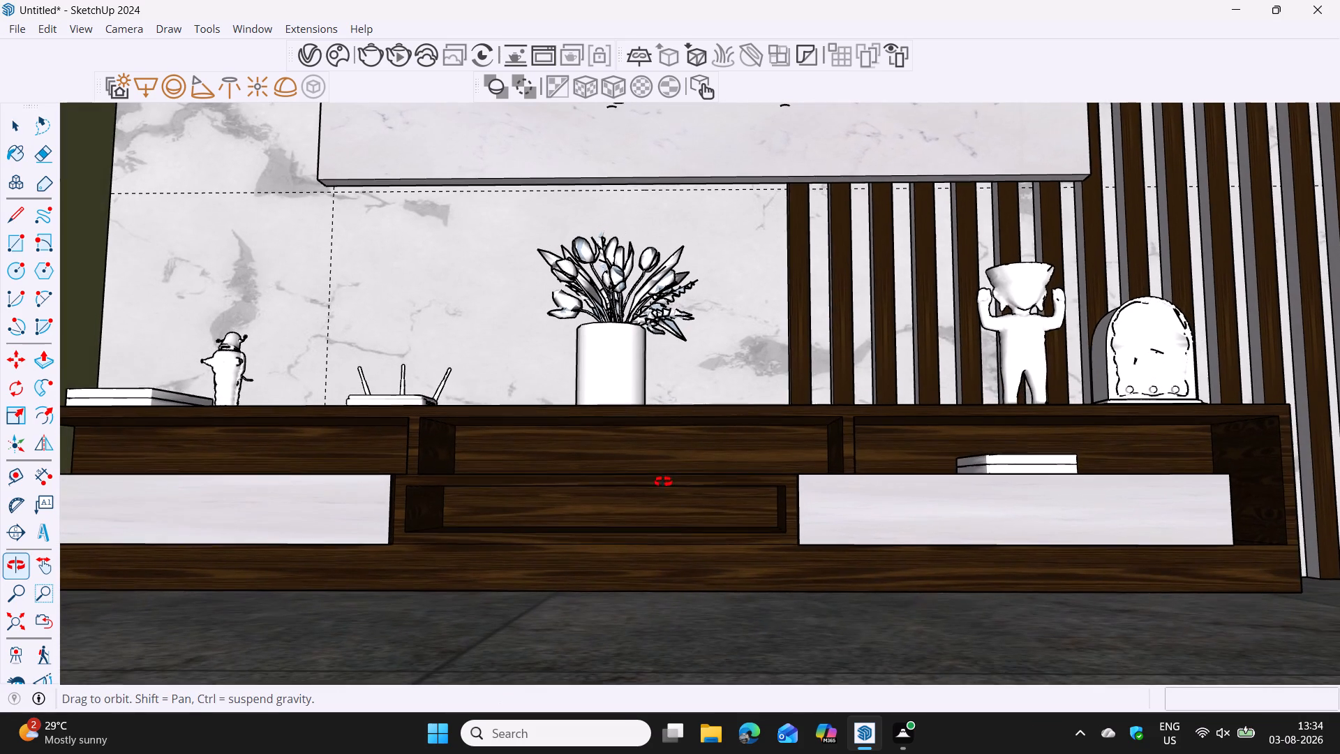
{"action": "middle_click_drag", "start_coordinate": [663, 482], "coordinate": [663, 484]}
{"action": "middle_click_drag", "start_coordinate": [729, 482], "coordinate": [737, 450], "text": "shift"}
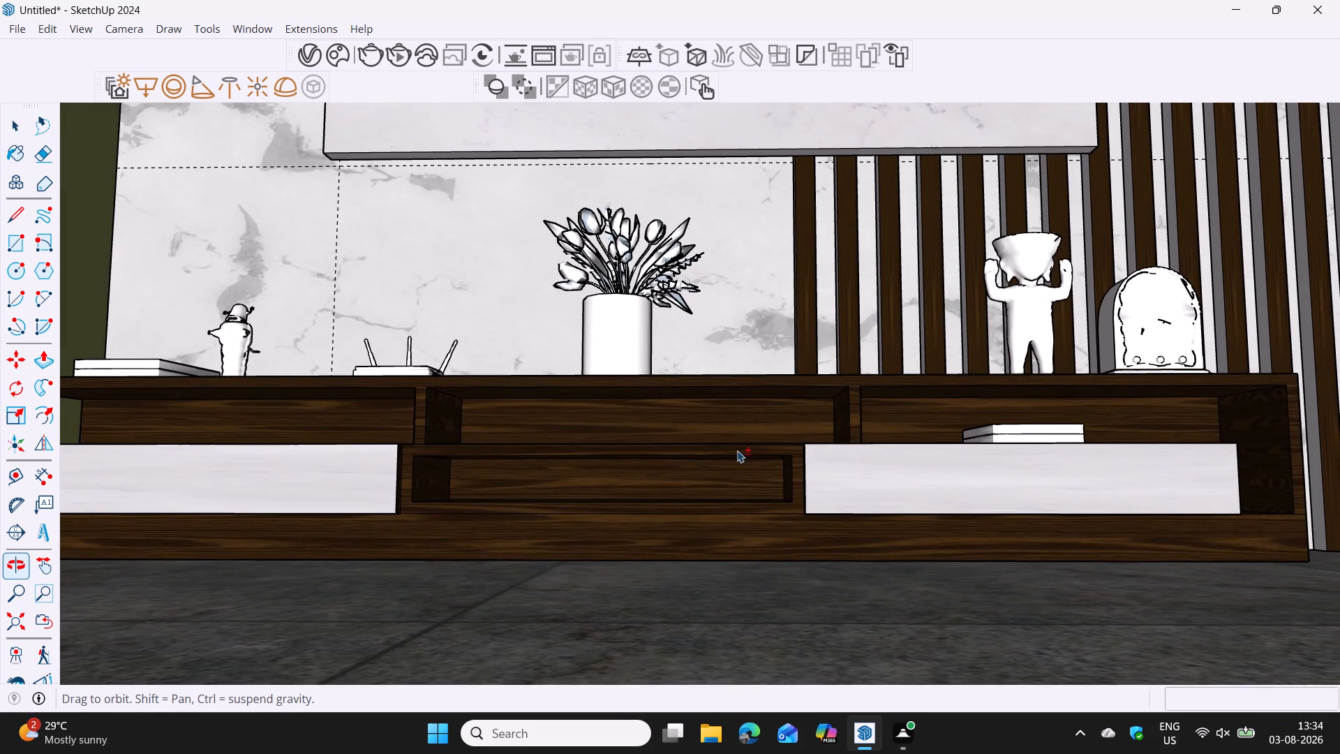
Draw a V-Ray rectangle light on the underside of the wooden console's top, spanning the upper open shelf below the books and router.
{"action": "middle_click_drag", "start_coordinate": [683, 459], "coordinate": [686, 441]}
{"action": "scroll", "coordinate": [686, 441], "scroll_direction": "up", "scroll_amount": 2}
{"action": "scroll", "coordinate": [667, 447], "scroll_direction": "down", "scroll_amount": 1}
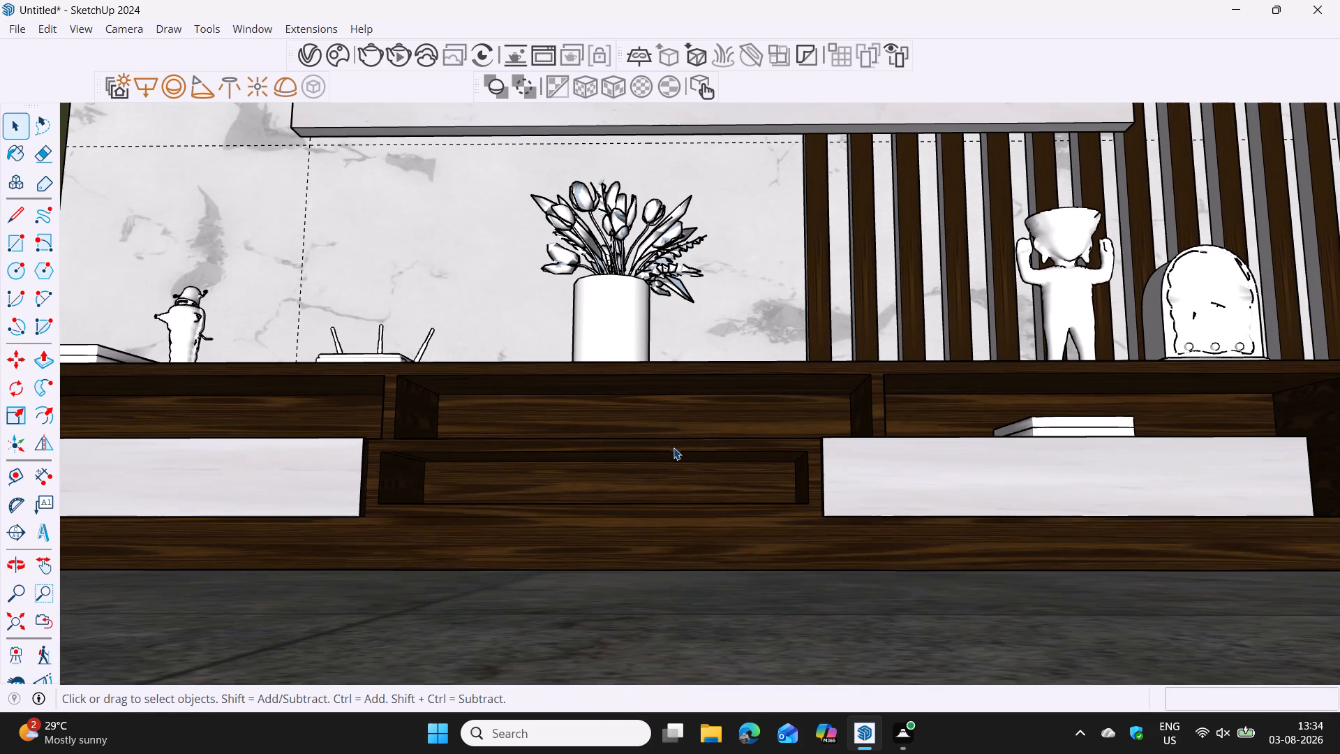
{"action": "left_click", "coordinate": [151, 88]}
{"action": "middle_click_drag", "start_coordinate": [237, 367], "coordinate": [278, 360], "text": "shift"}
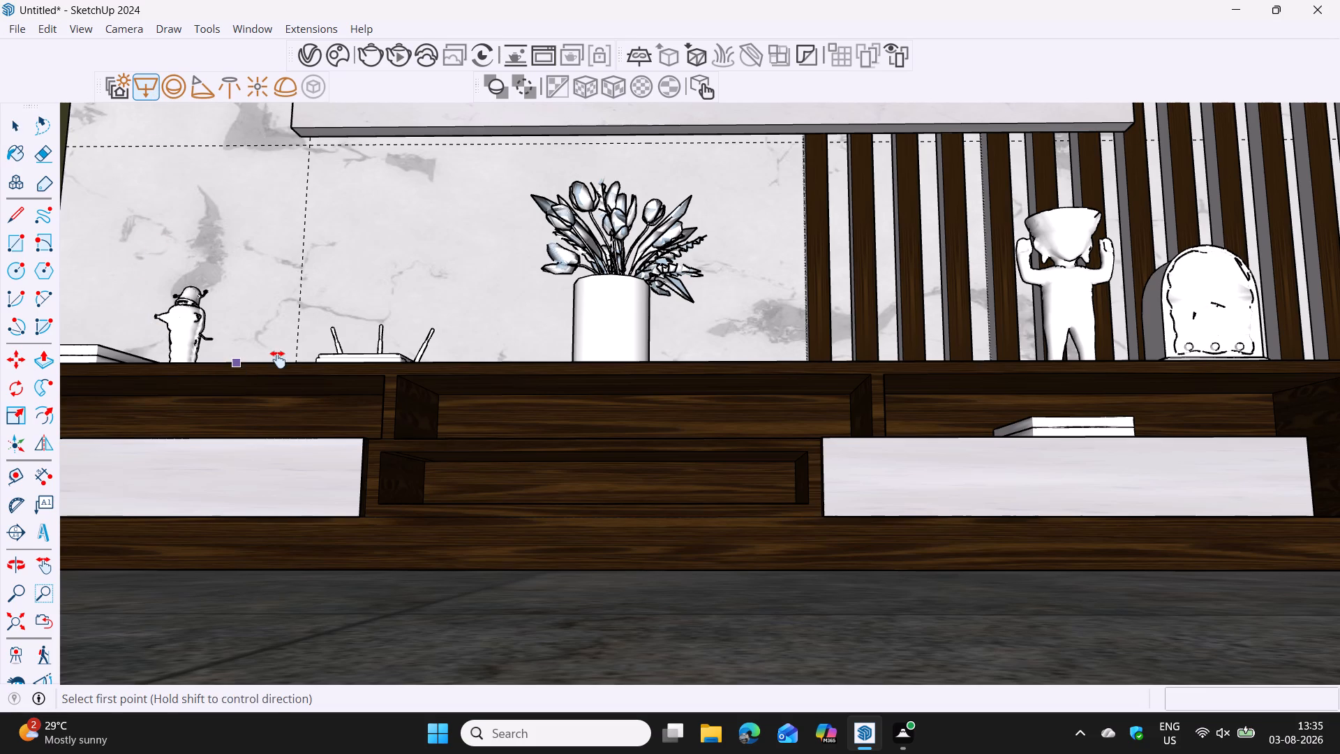
{"action": "middle_click_drag", "start_coordinate": [278, 360], "coordinate": [355, 358], "text": "shift"}
{"action": "middle_click_drag", "start_coordinate": [382, 369], "coordinate": [343, 382]}
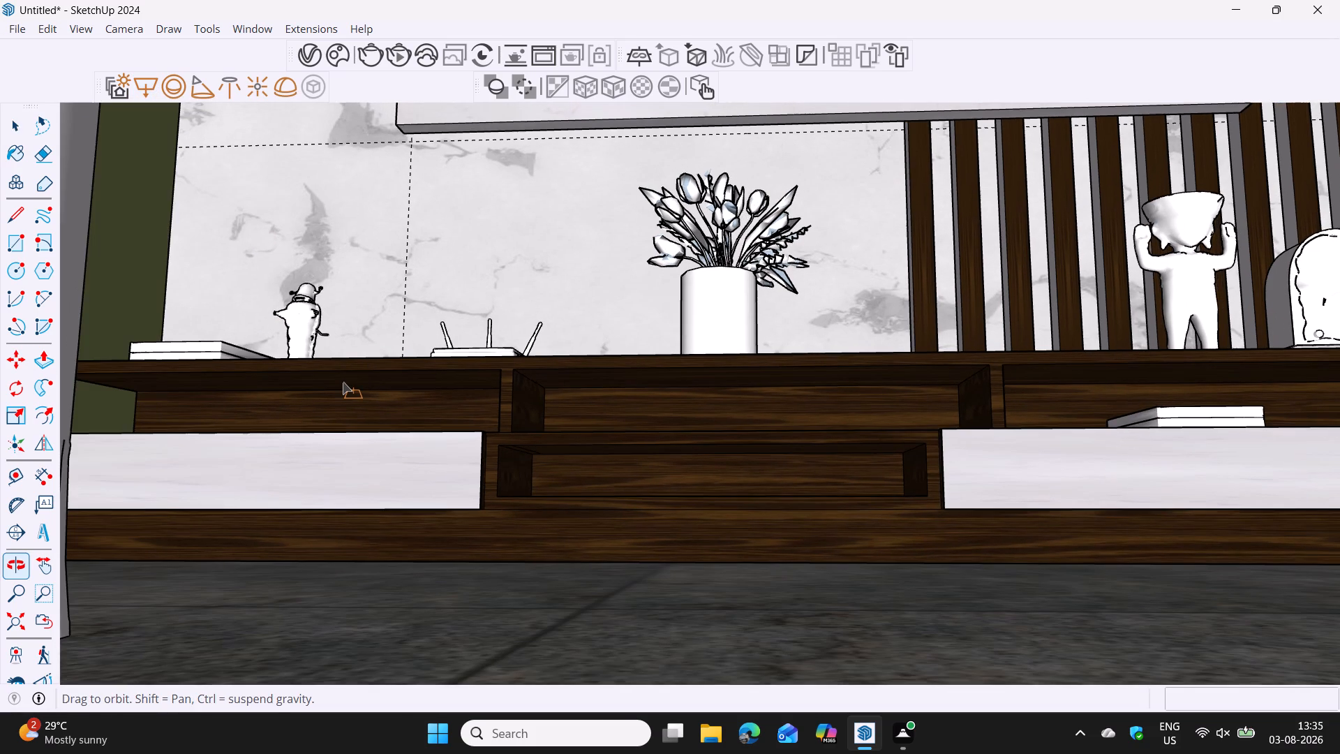
{"action": "middle_click_drag", "start_coordinate": [343, 382], "coordinate": [351, 378]}
{"action": "scroll", "coordinate": [351, 378], "scroll_direction": "up", "scroll_amount": 1}
{"action": "scroll", "coordinate": [255, 393], "scroll_direction": "down", "scroll_amount": 1}
{"action": "middle_click_drag", "start_coordinate": [308, 390], "coordinate": [373, 390], "text": "shift"}
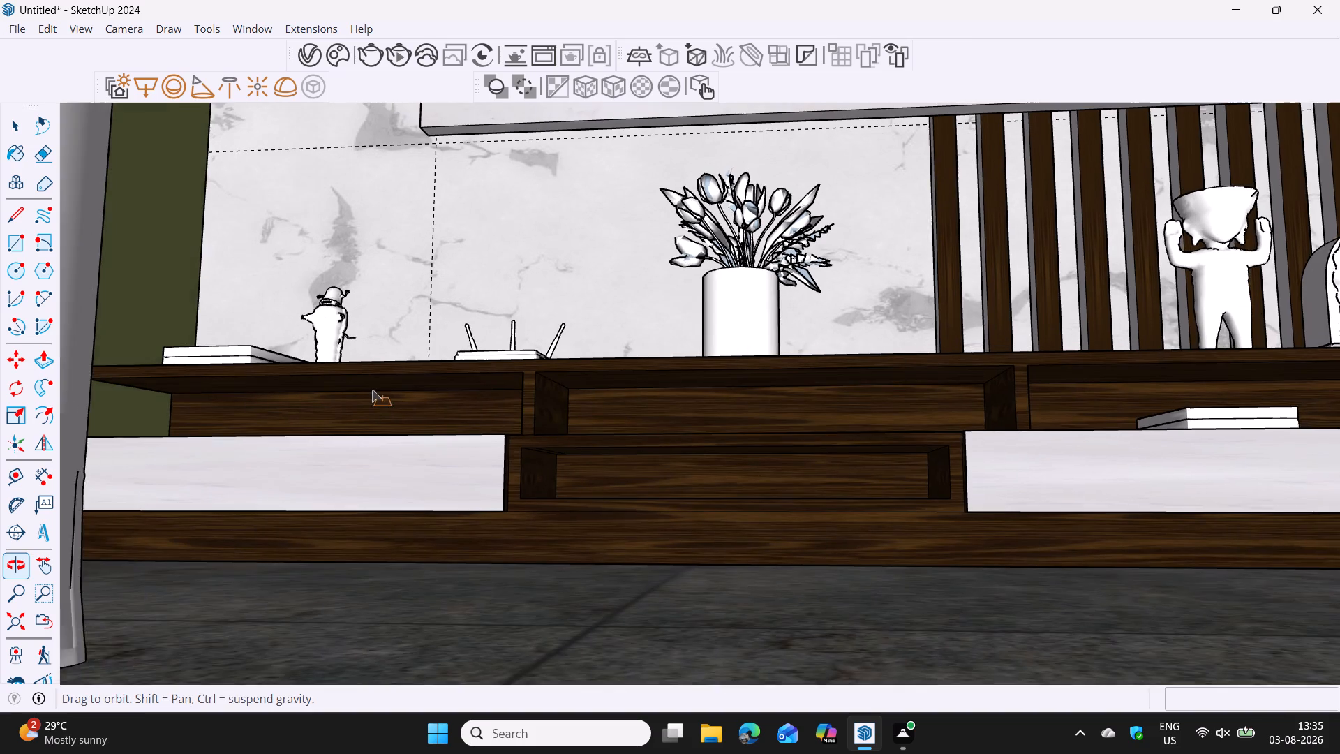
{"action": "middle_click_drag", "start_coordinate": [440, 385], "coordinate": [456, 385], "text": "shift"}
{"action": "middle_click_drag", "start_coordinate": [463, 386], "coordinate": [276, 399]}
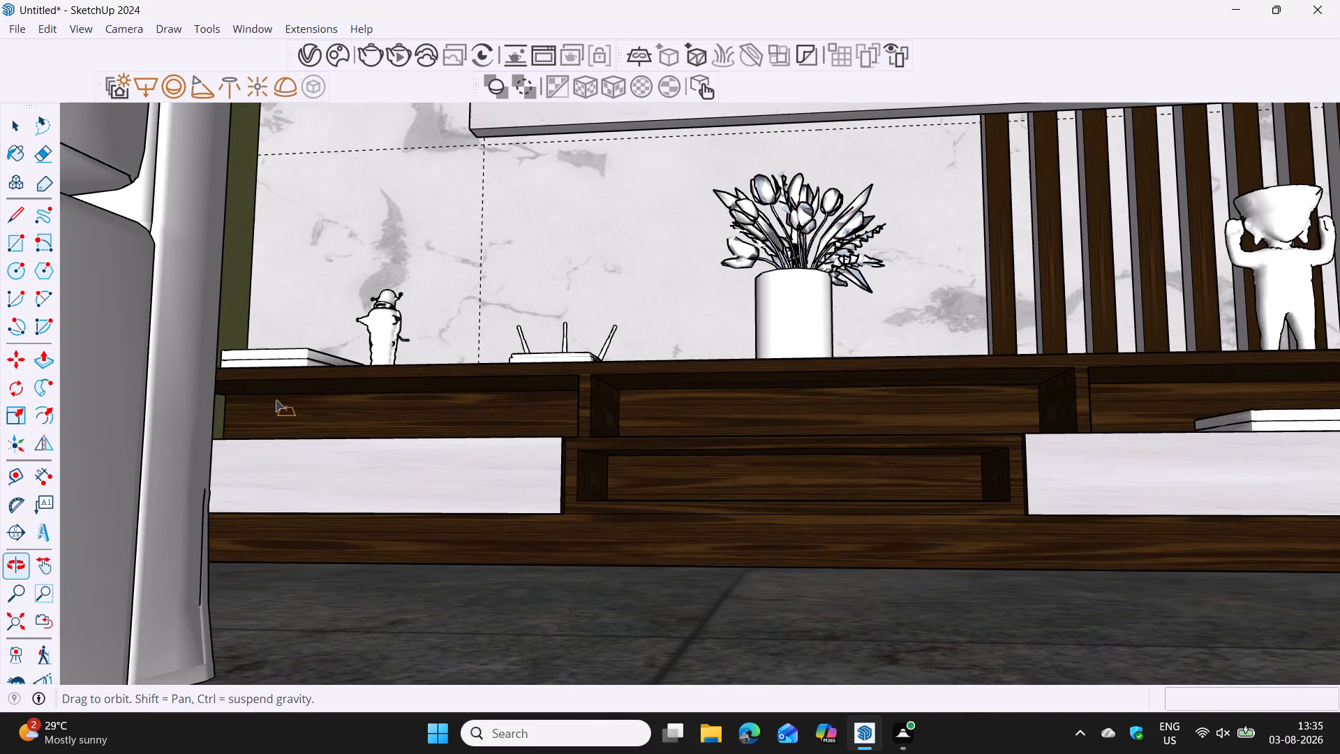
{"action": "middle_click_drag", "start_coordinate": [276, 399], "coordinate": [438, 392]}
{"action": "scroll", "coordinate": [401, 396], "scroll_direction": "up", "scroll_amount": 3}
{"action": "scroll", "coordinate": [208, 390], "scroll_direction": "up", "scroll_amount": 3}
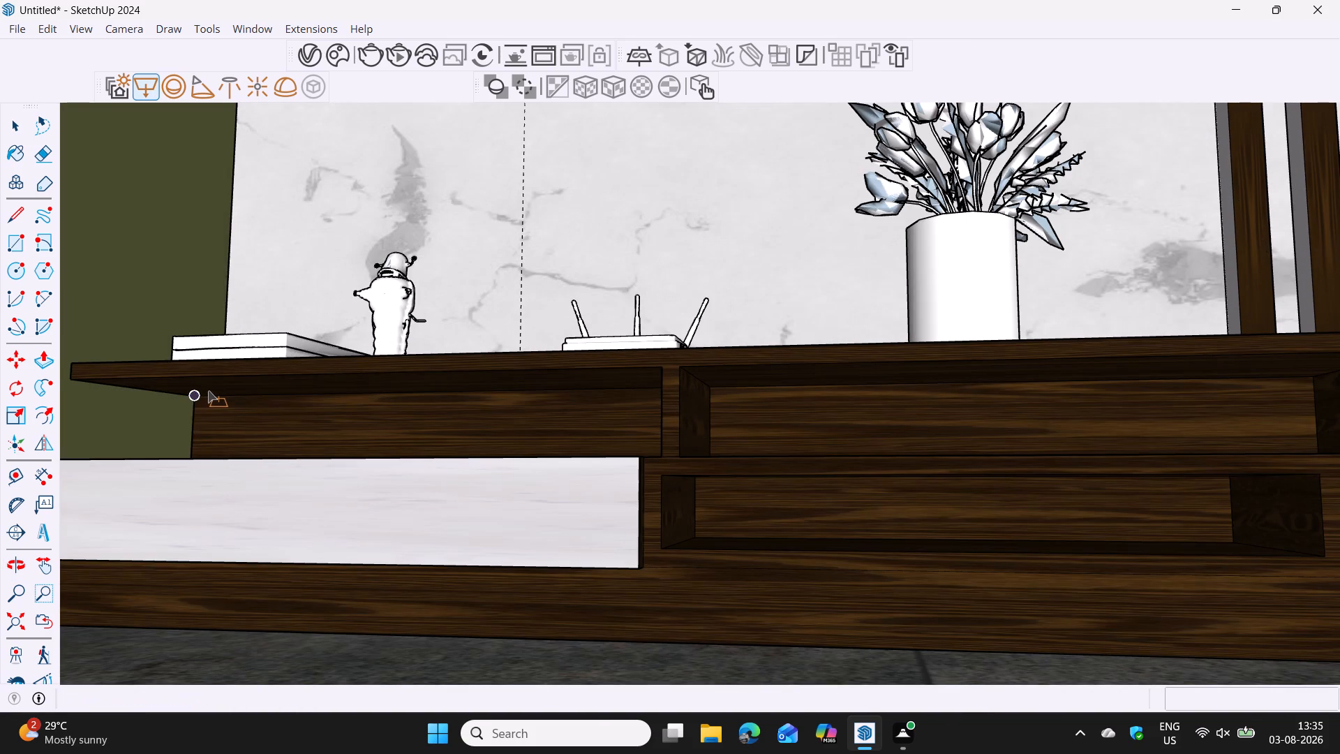
{"action": "scroll", "coordinate": [210, 390], "scroll_direction": "up", "scroll_amount": 2}
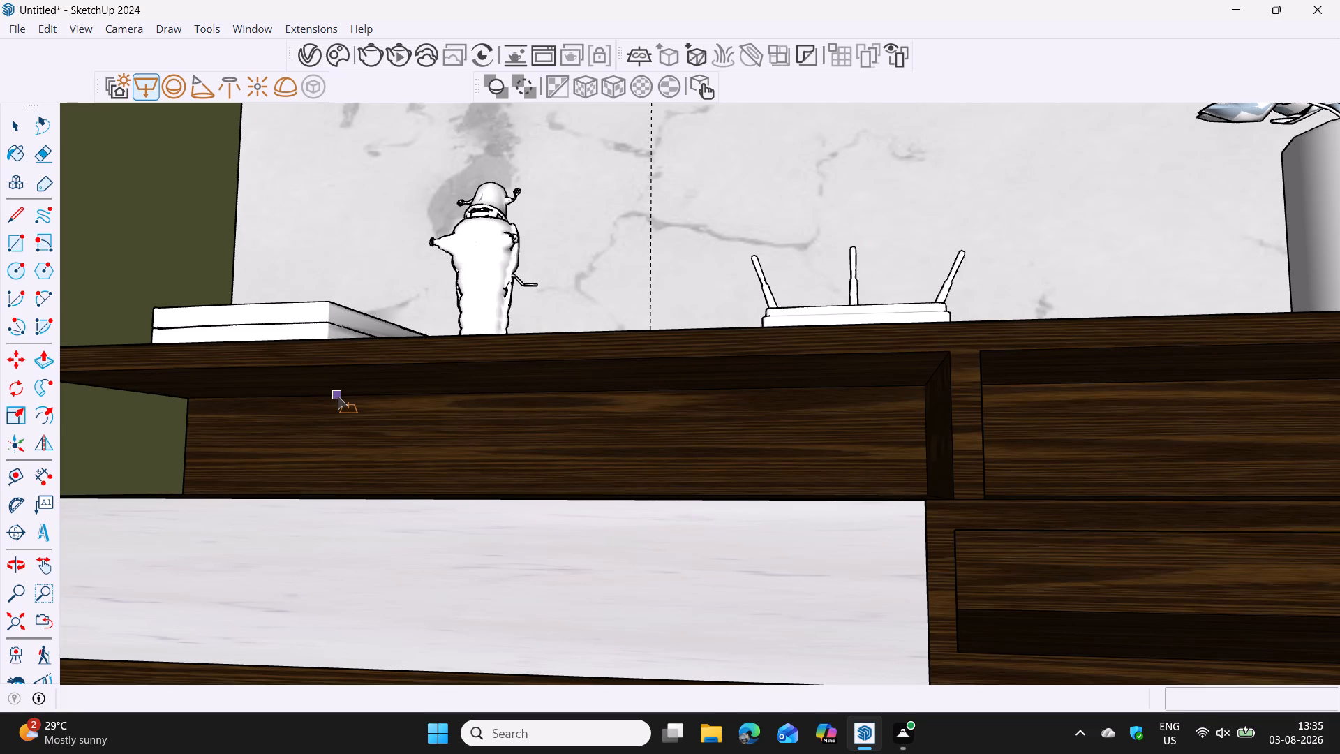
{"action": "left_click", "coordinate": [188, 393]}
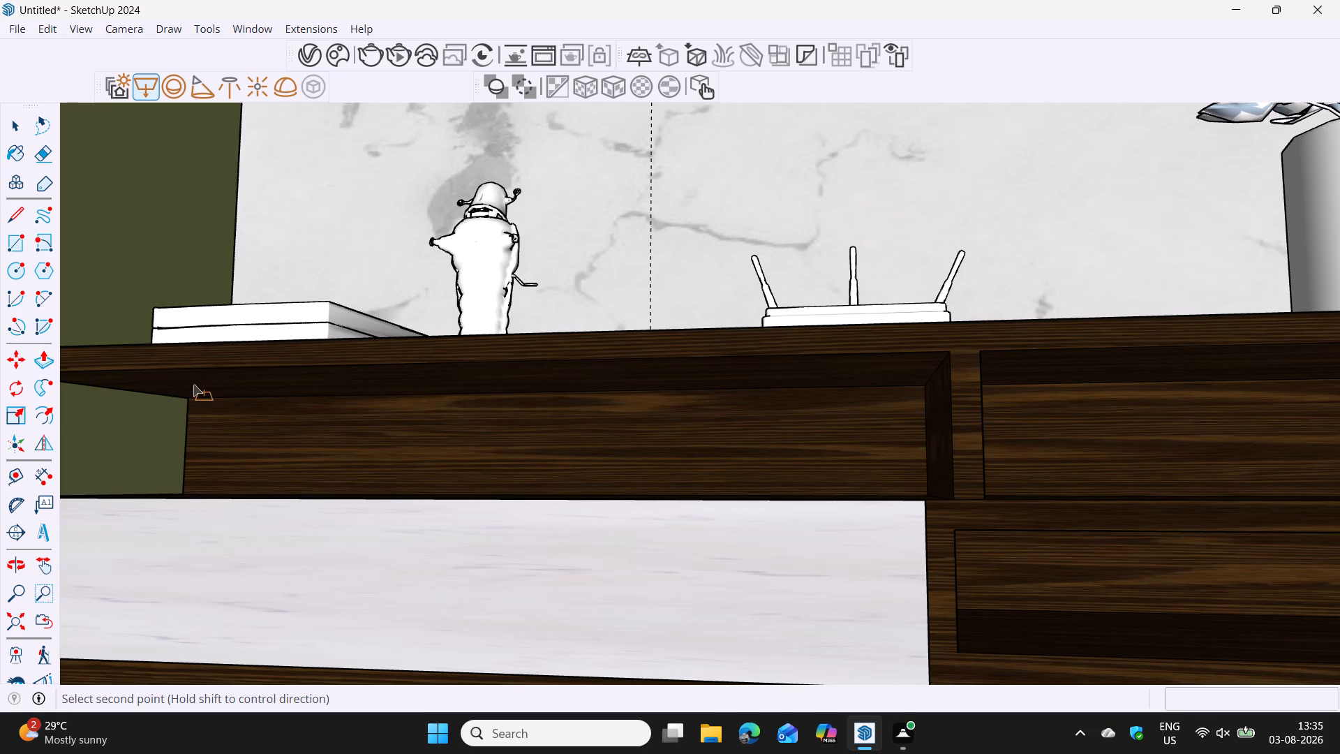
{"action": "middle_click_drag", "start_coordinate": [242, 401], "coordinate": [251, 424]}
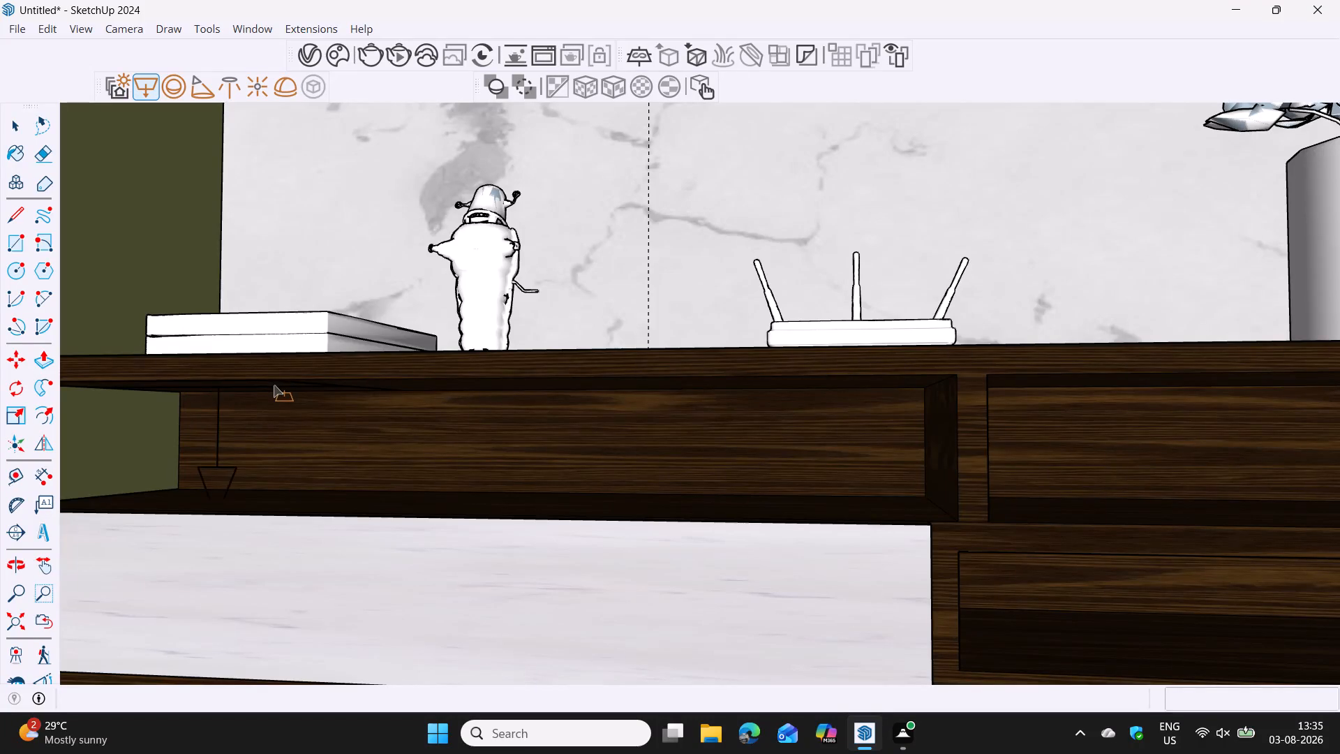
{"action": "middle_click_drag", "start_coordinate": [415, 383], "coordinate": [461, 288]}
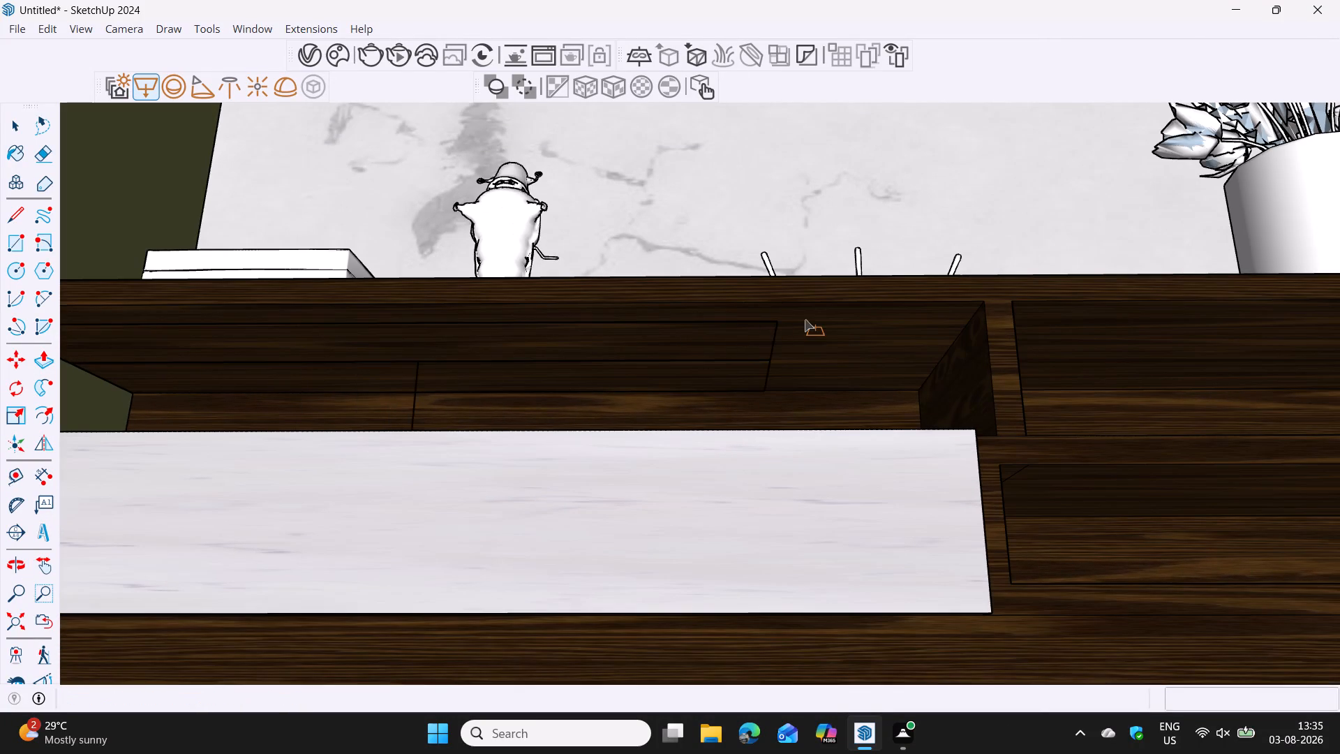
{"action": "left_click", "coordinate": [919, 329]}
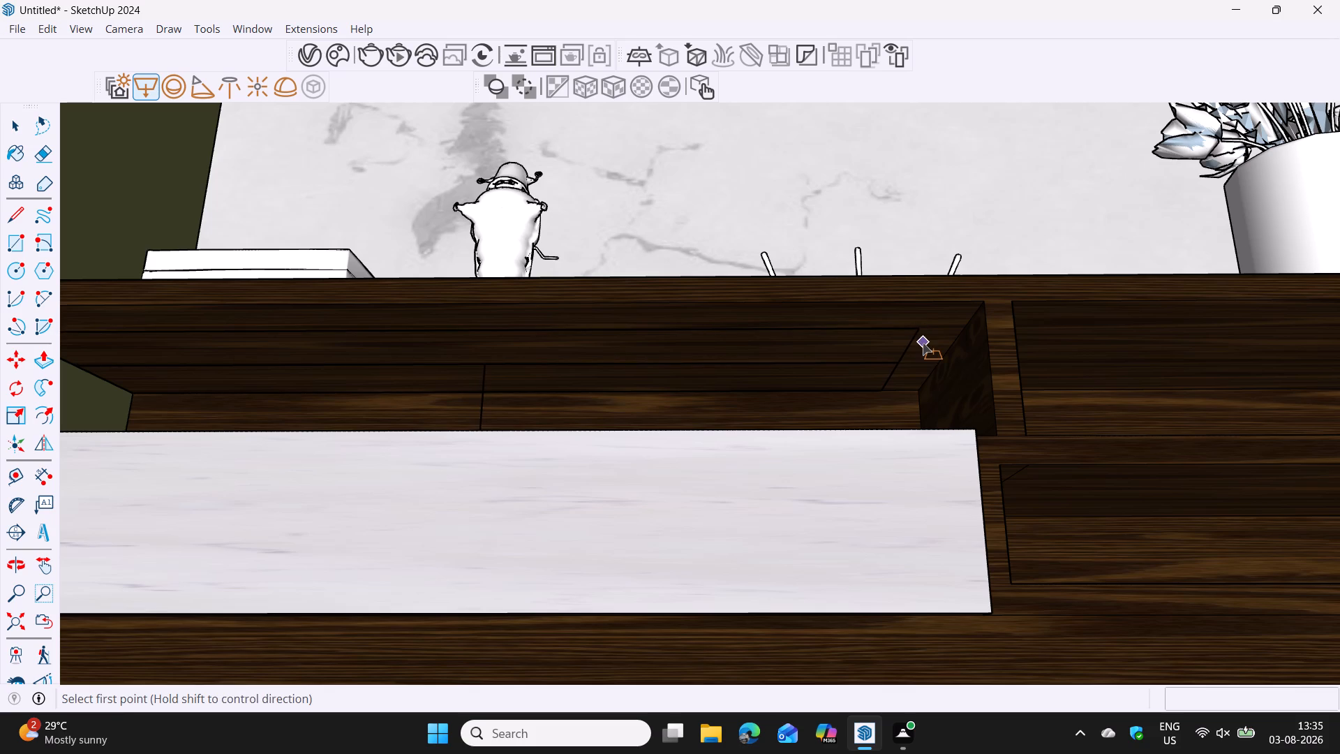
Move the rectangle light about 2" along the green axis, and about 7/8" lengthwise towards the shelf's inner divider.
{"action": "key", "text": "space"}
{"action": "left_click", "coordinate": [891, 363]}
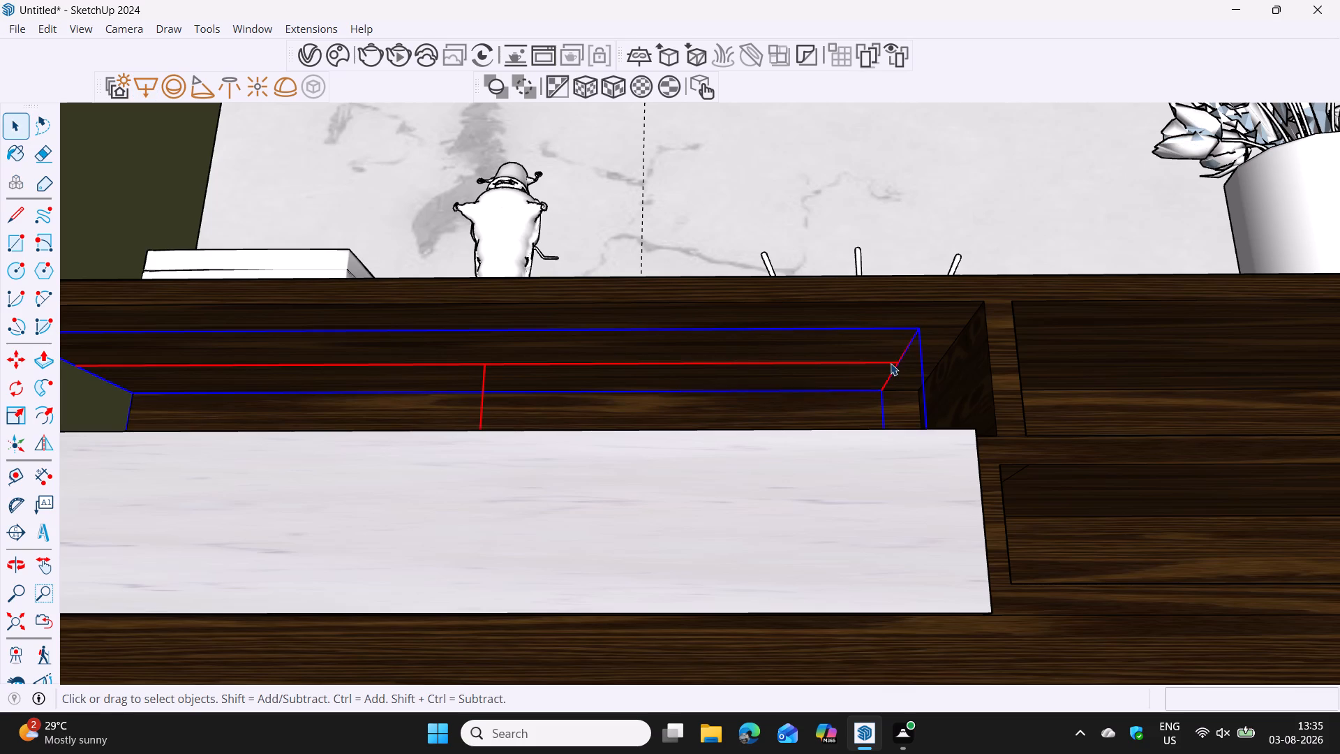
{"action": "key", "text": "m"}
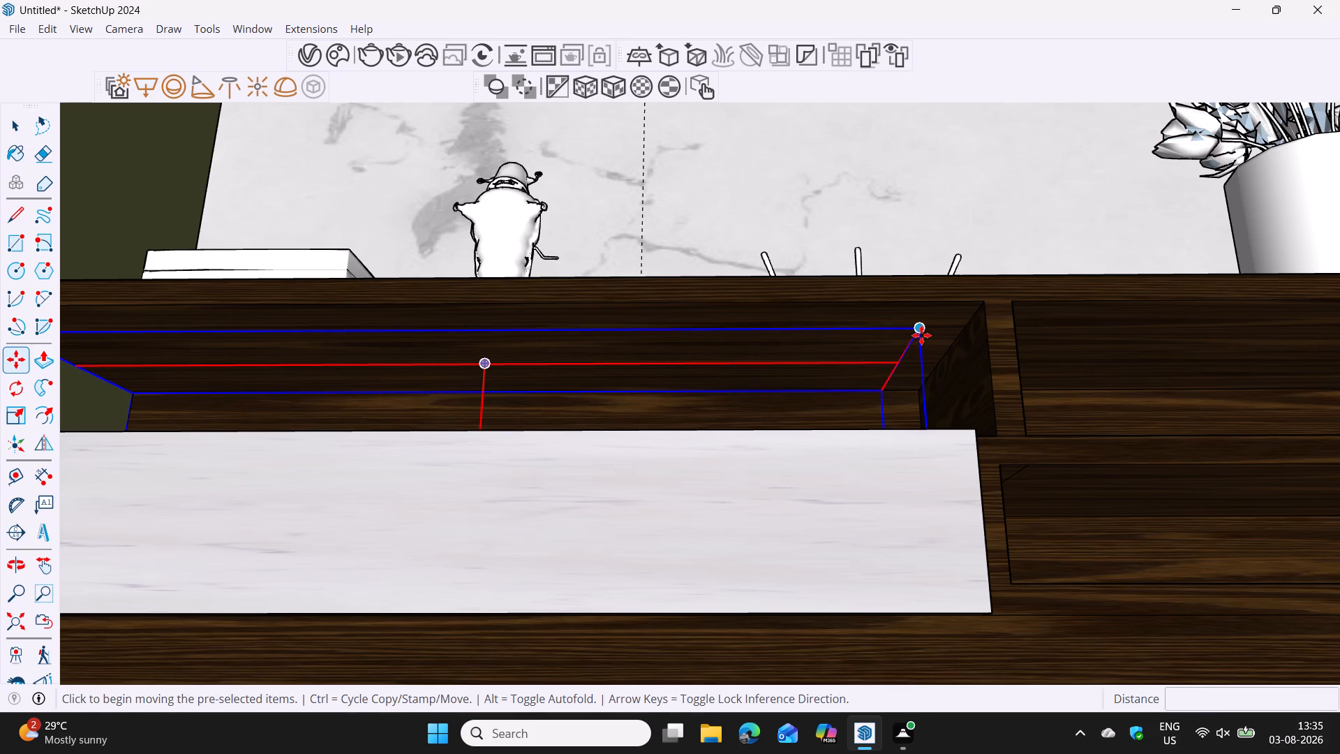
{"action": "left_click", "coordinate": [921, 327]}
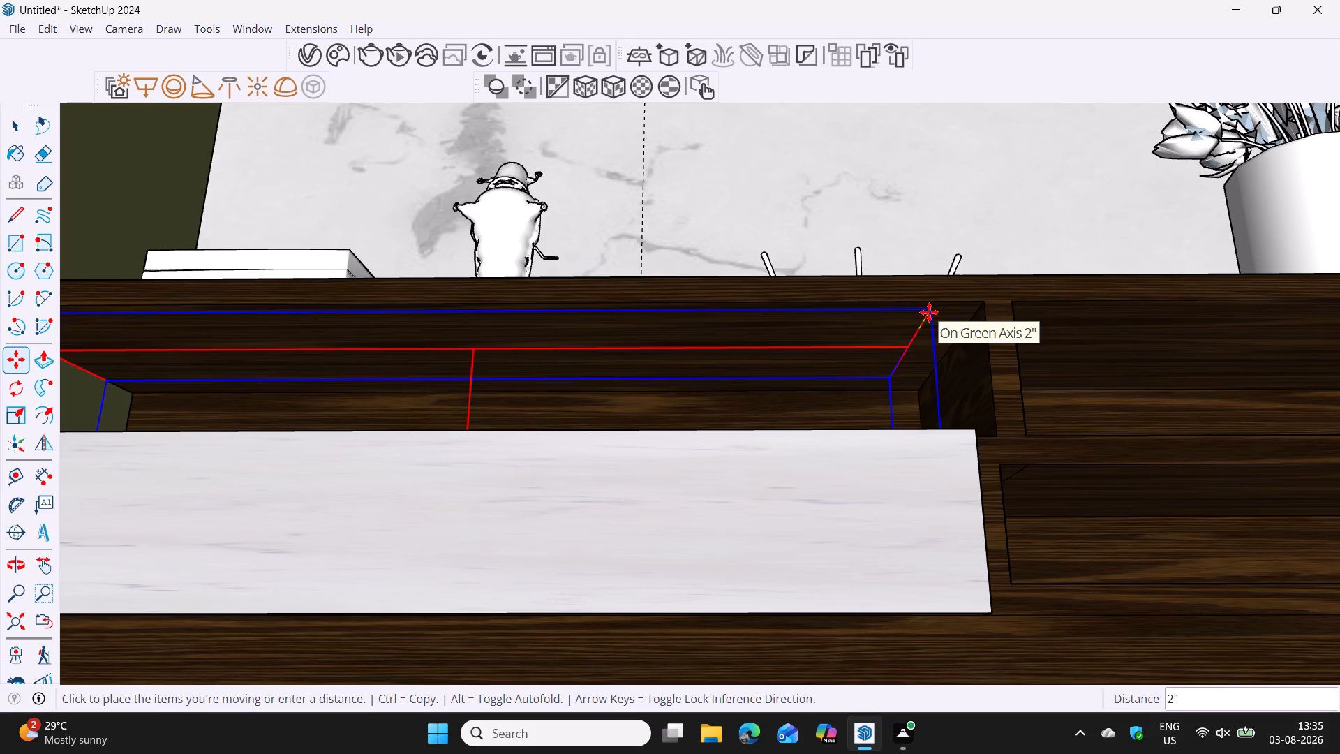
{"action": "left_click", "coordinate": [929, 312]}
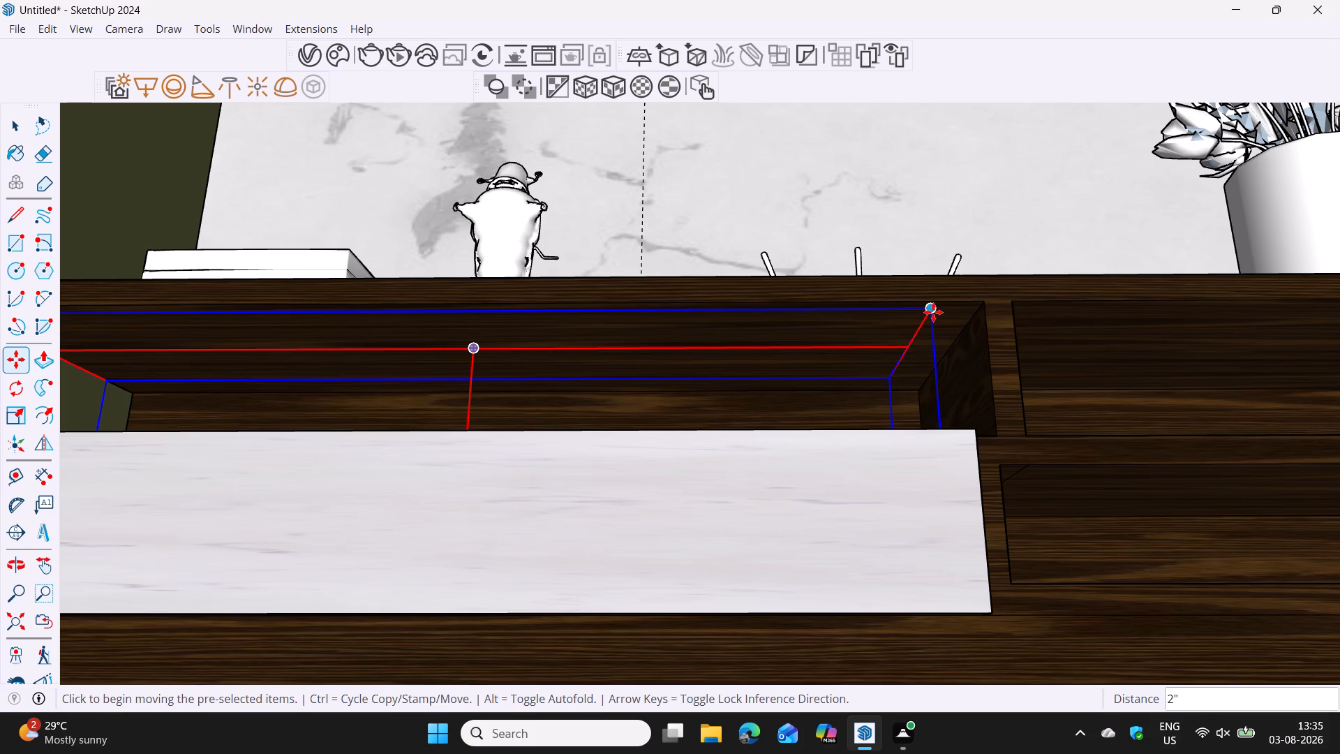
{"action": "left_click", "coordinate": [932, 309]}
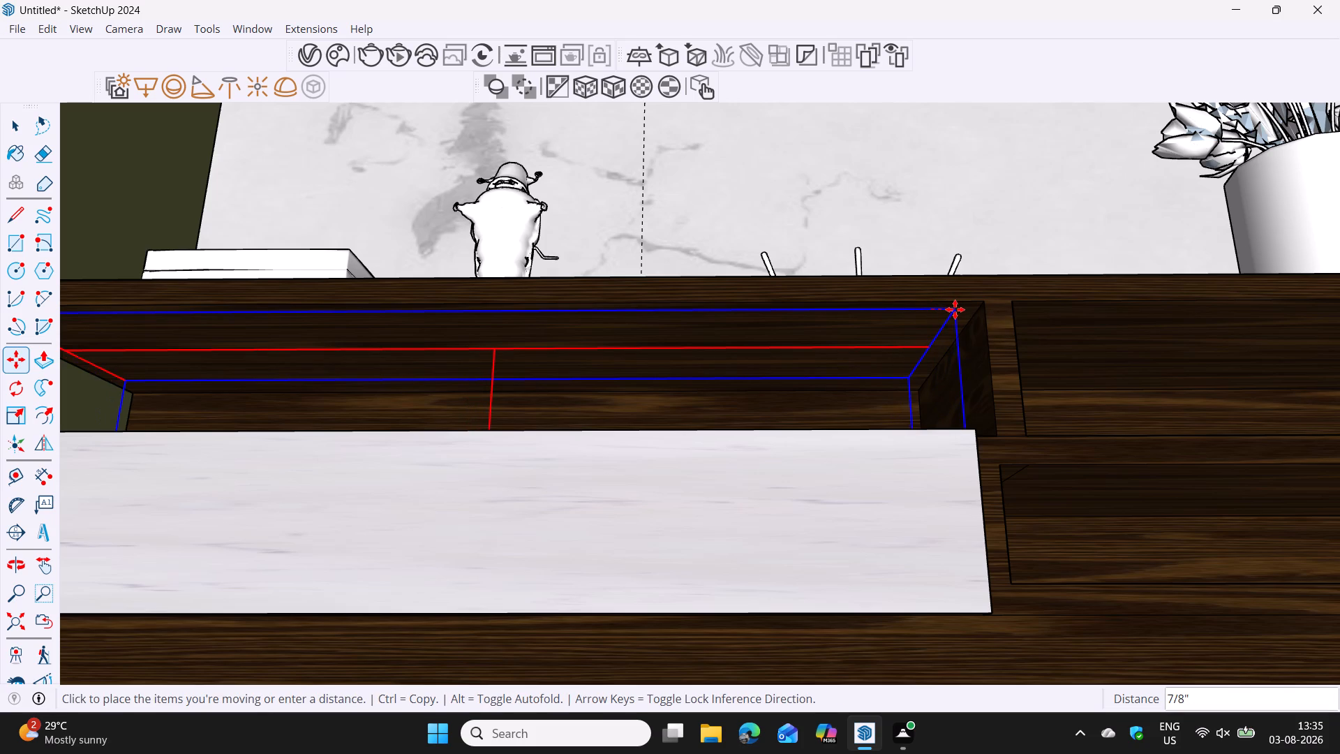
{"action": "left_click", "coordinate": [955, 309]}
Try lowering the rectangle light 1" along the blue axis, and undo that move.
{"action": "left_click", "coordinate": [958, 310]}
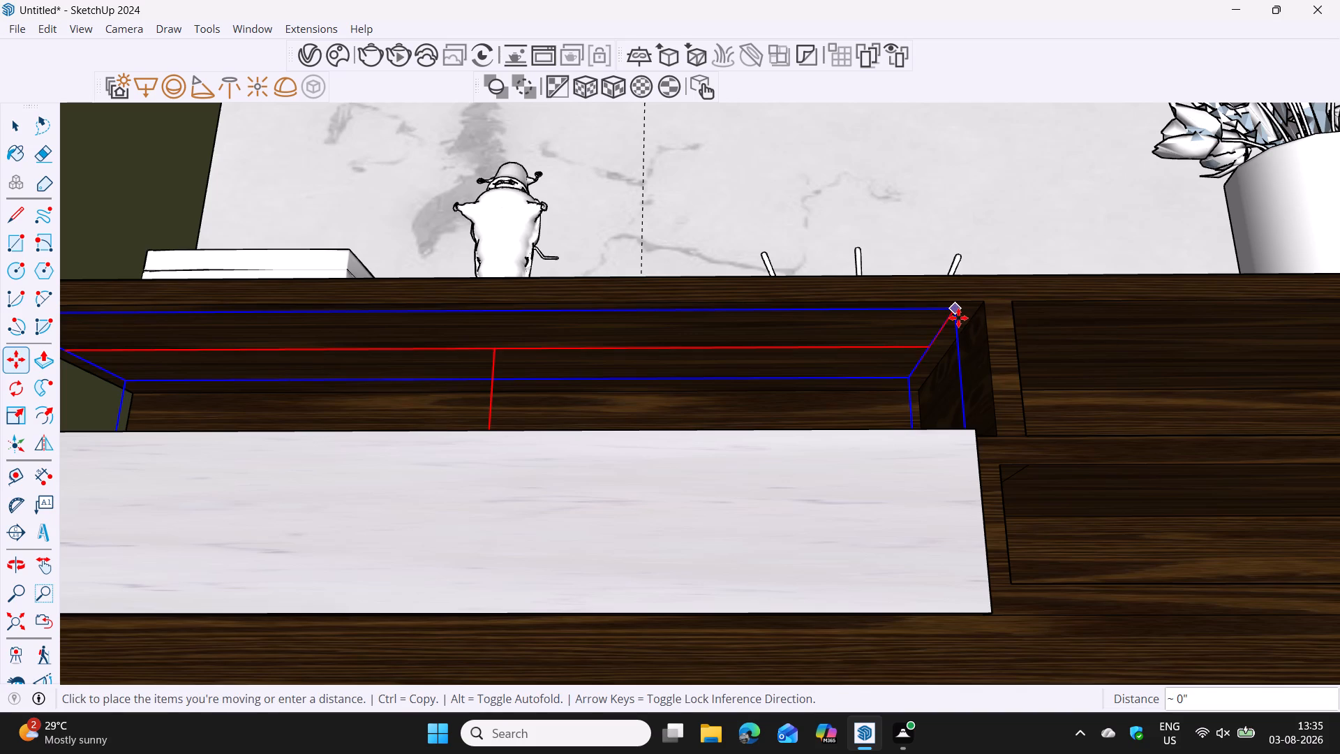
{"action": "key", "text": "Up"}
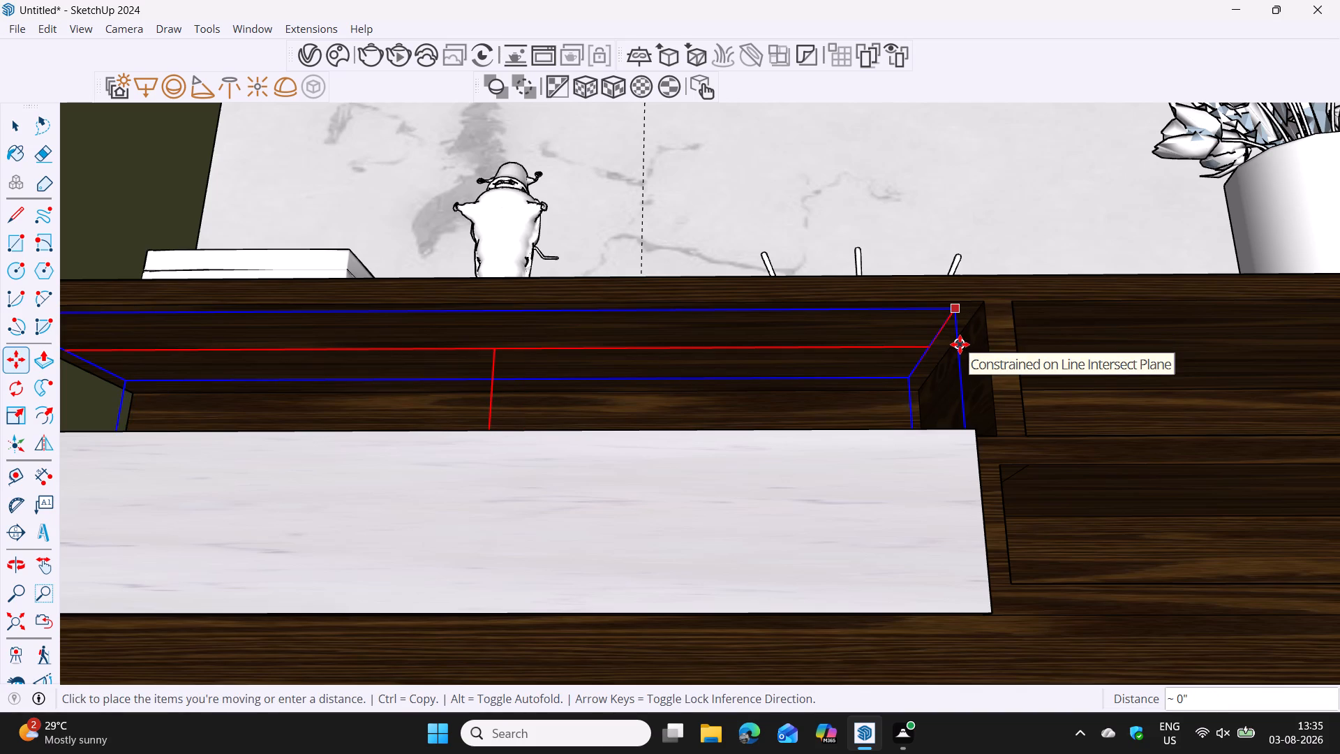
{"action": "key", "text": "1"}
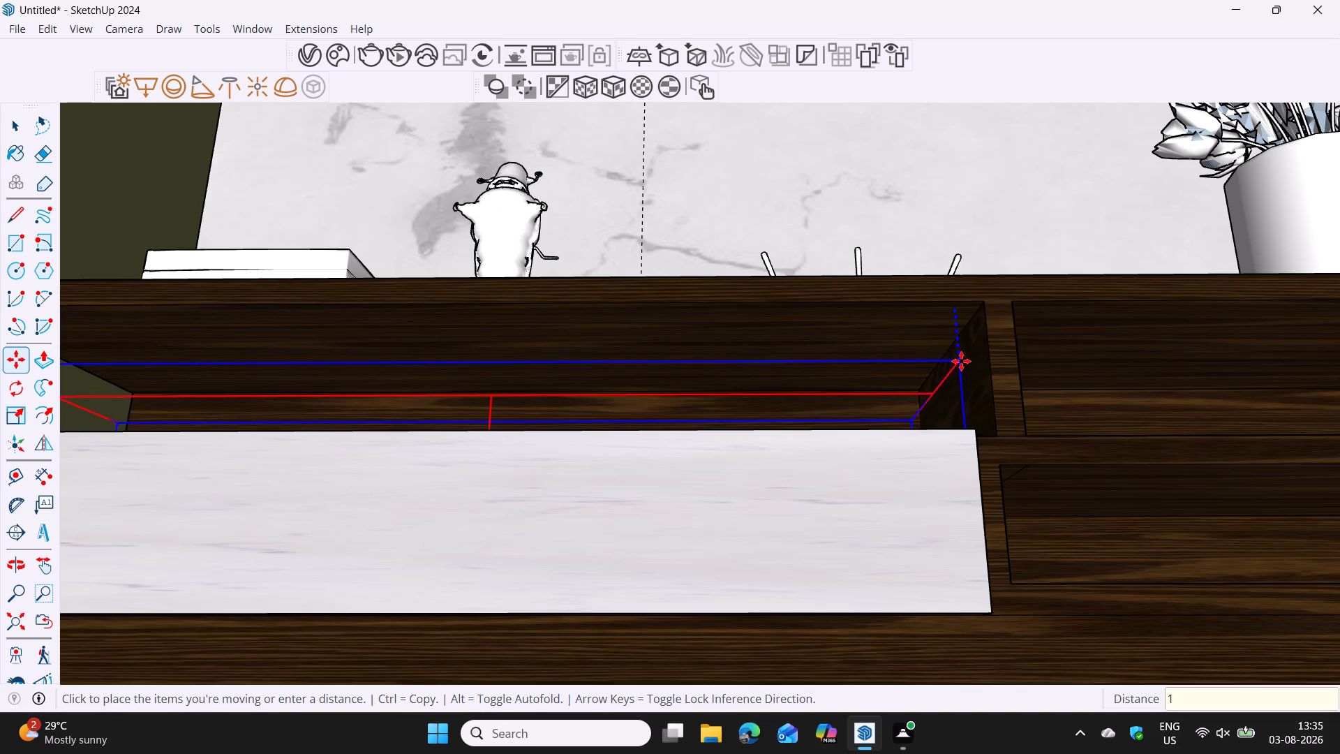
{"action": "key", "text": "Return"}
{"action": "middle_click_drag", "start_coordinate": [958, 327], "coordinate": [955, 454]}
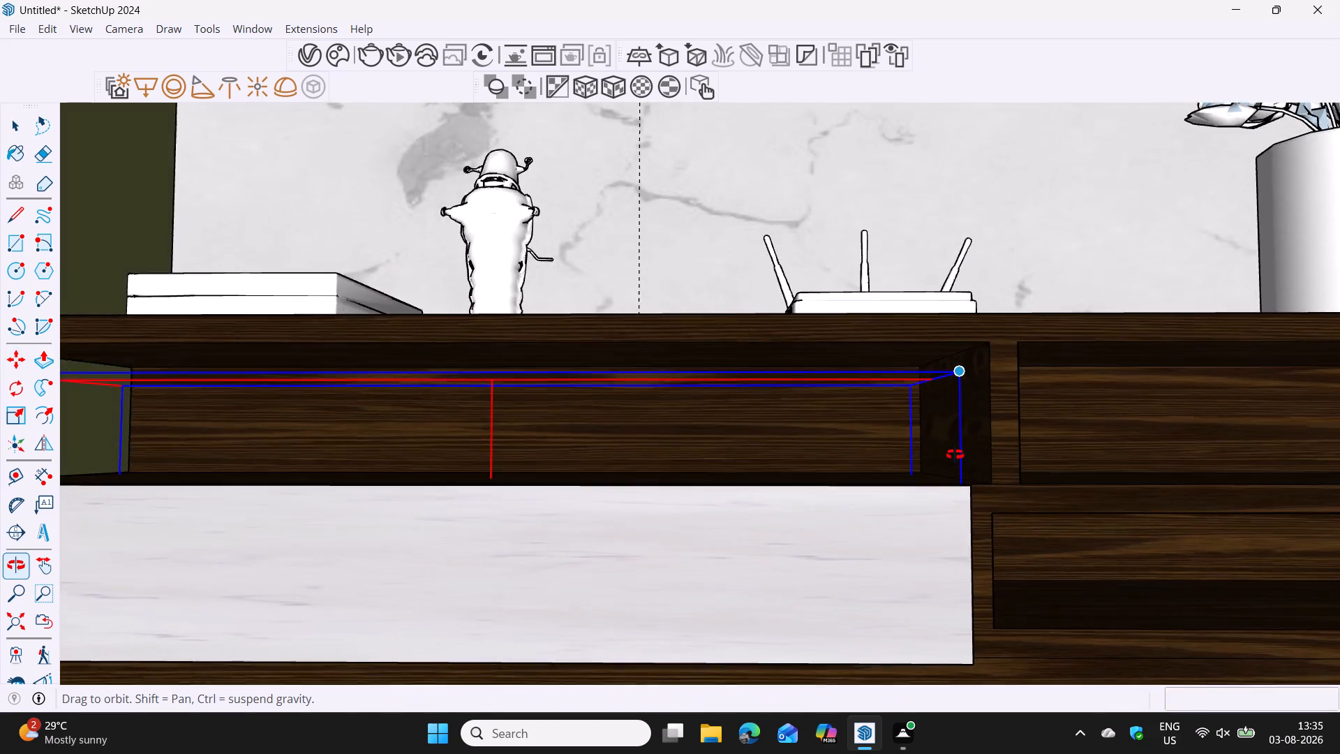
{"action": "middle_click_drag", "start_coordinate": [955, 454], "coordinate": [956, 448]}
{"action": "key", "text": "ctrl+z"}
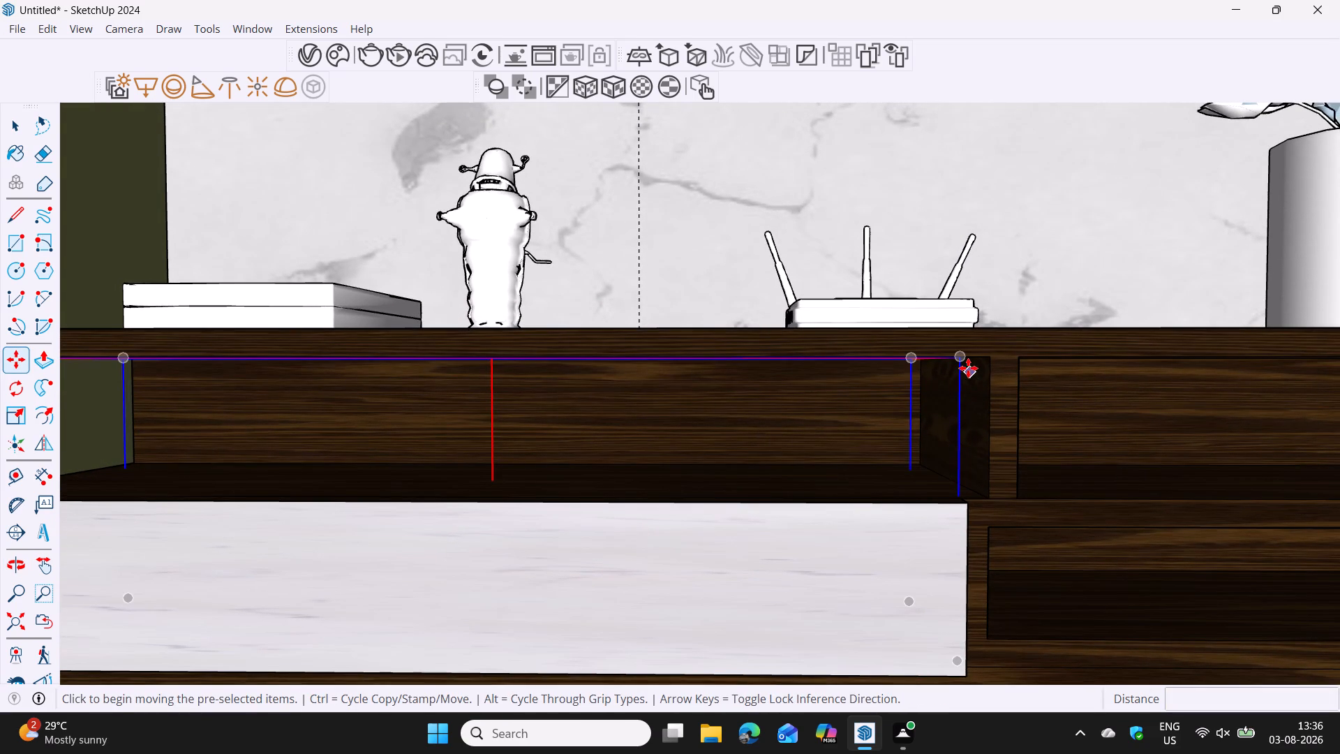
Move the rectangle light 0.5" straight down from the underside of the console's top.
{"action": "left_click", "coordinate": [961, 356]}
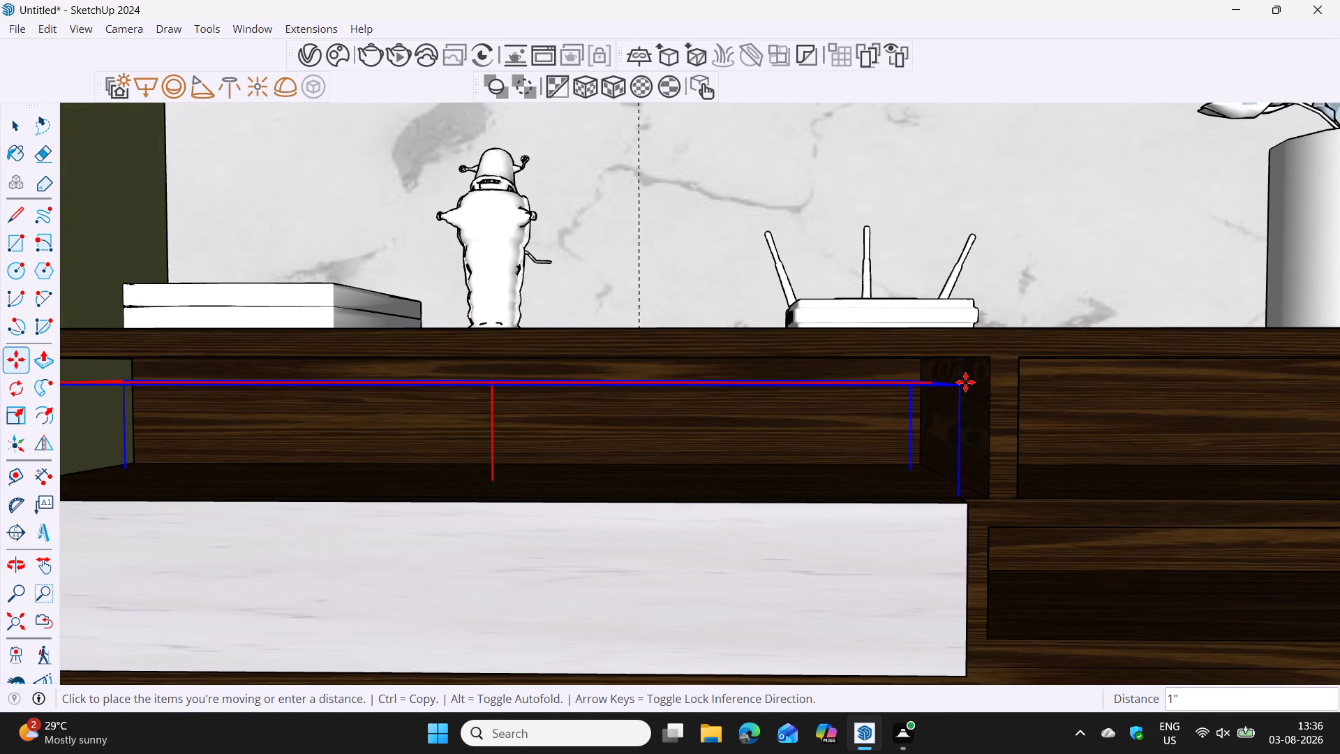
{"action": "type", "text": "0.5"}
{"action": "key", "text": "Return"}
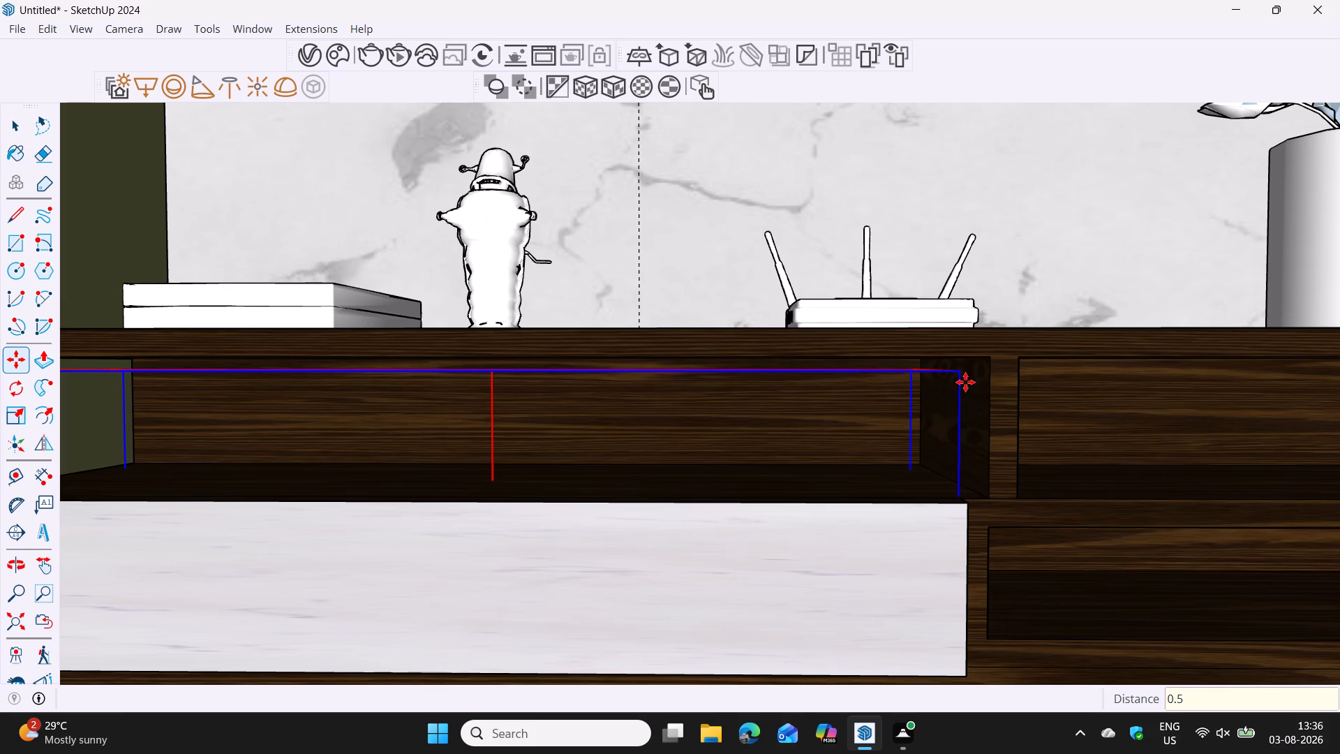
Scale the rectangle light along the blue axis to about 0.36 so its direction arrow fits within the shelf opening.
{"action": "scroll", "coordinate": [964, 382], "scroll_direction": "down", "scroll_amount": 7}
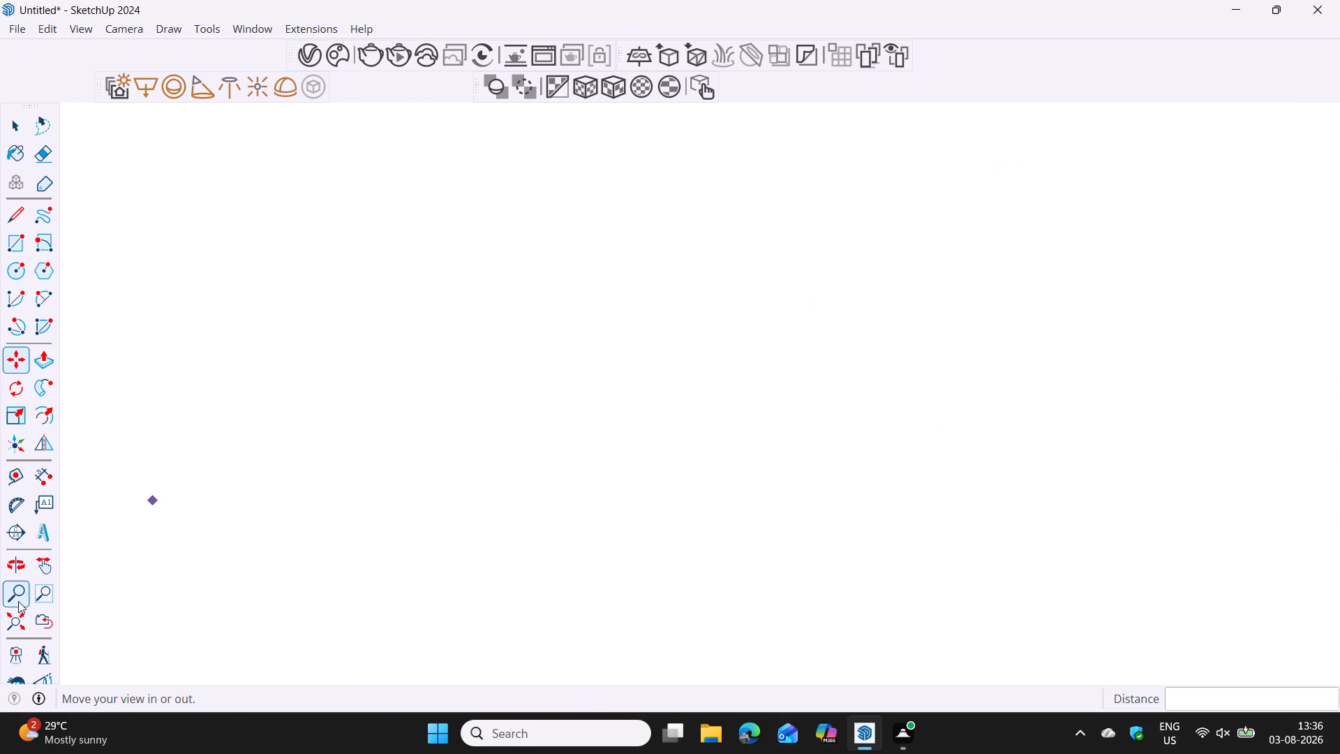
{"action": "left_click", "coordinate": [10, 621]}
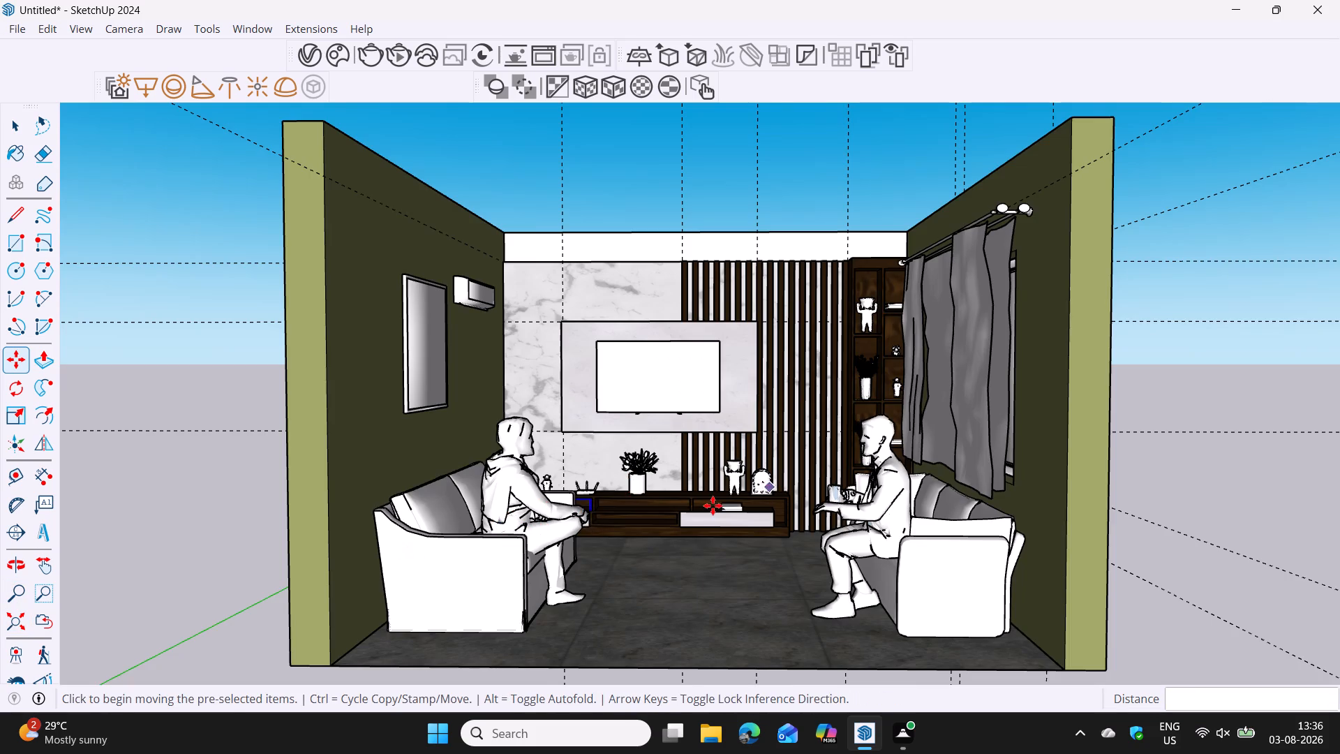
{"action": "scroll", "coordinate": [658, 512], "scroll_direction": "up", "scroll_amount": 8}
{"action": "middle_click_drag", "start_coordinate": [633, 507], "coordinate": [533, 524]}
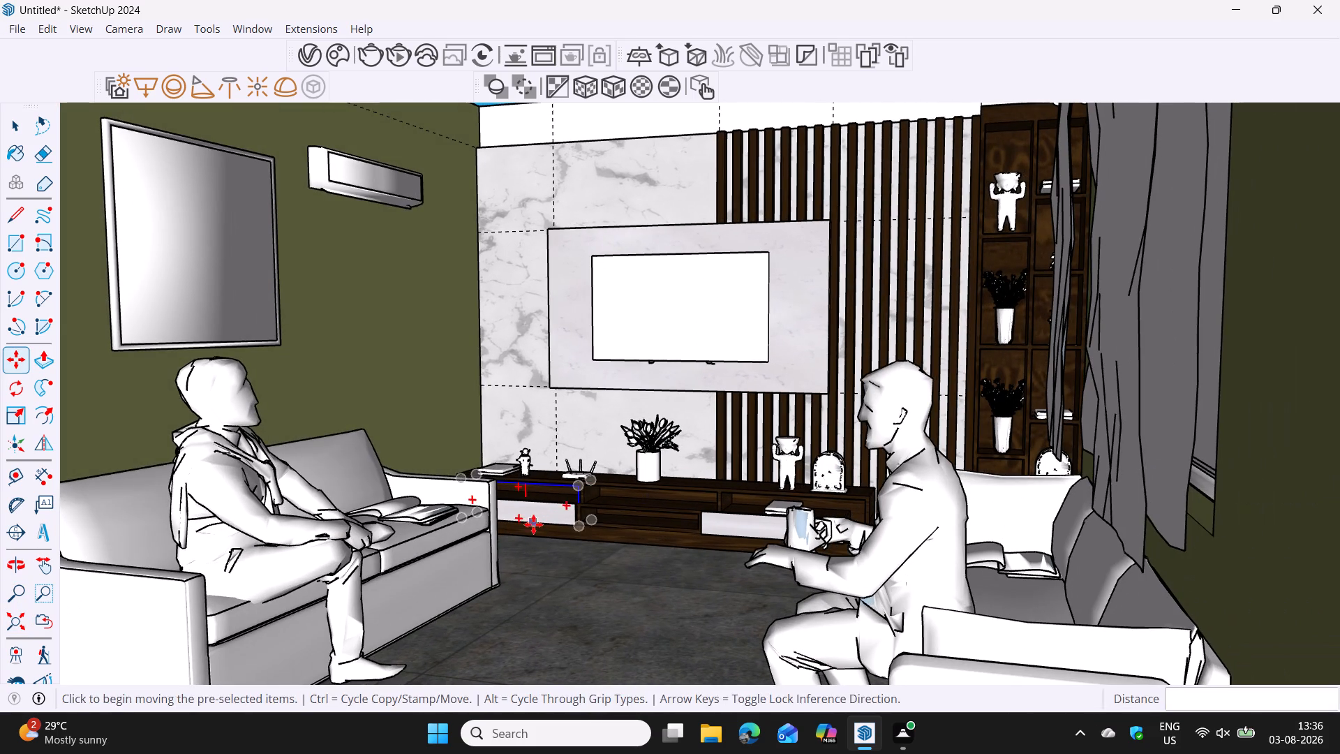
{"action": "key", "text": "space"}
{"action": "scroll", "coordinate": [569, 503], "scroll_direction": "up", "scroll_amount": 6}
{"action": "middle_click_drag", "start_coordinate": [552, 498], "coordinate": [551, 478]}
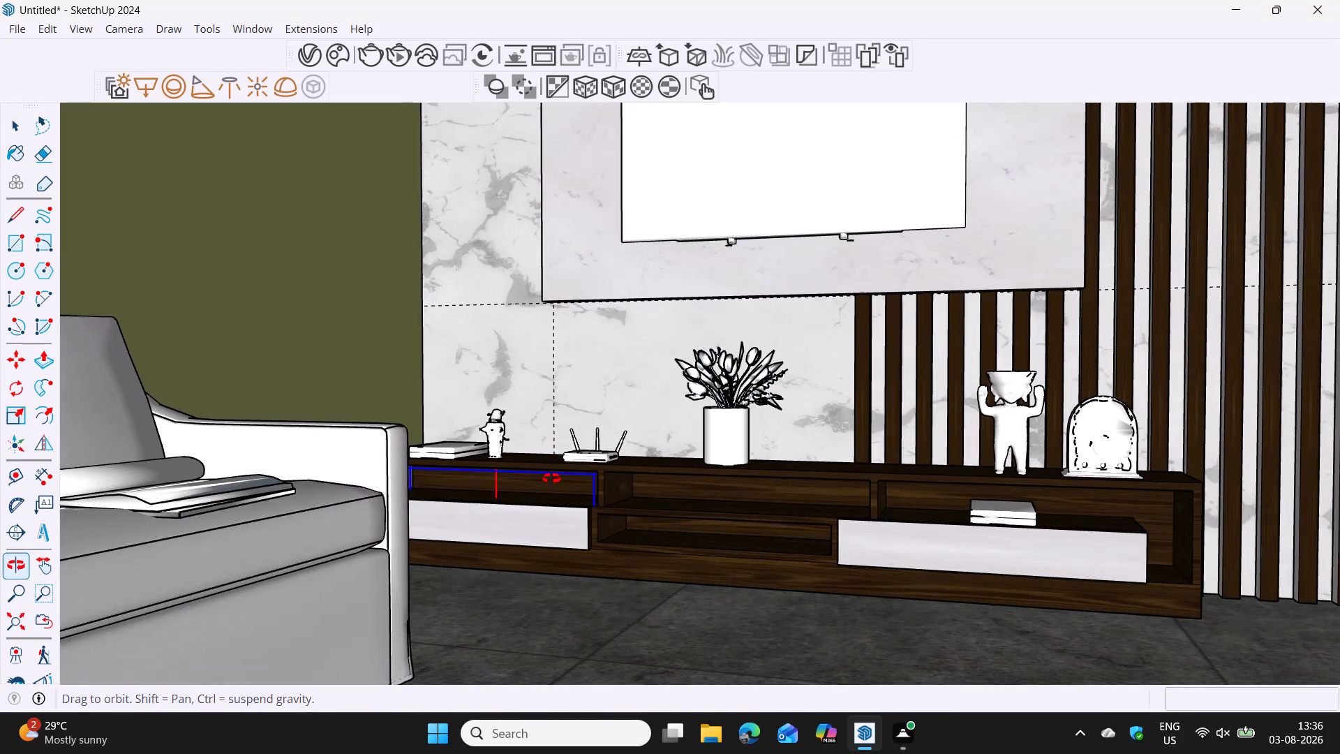
{"action": "middle_click_drag", "start_coordinate": [551, 478], "coordinate": [543, 478]}
{"action": "scroll", "coordinate": [532, 483], "scroll_direction": "up", "scroll_amount": 9}
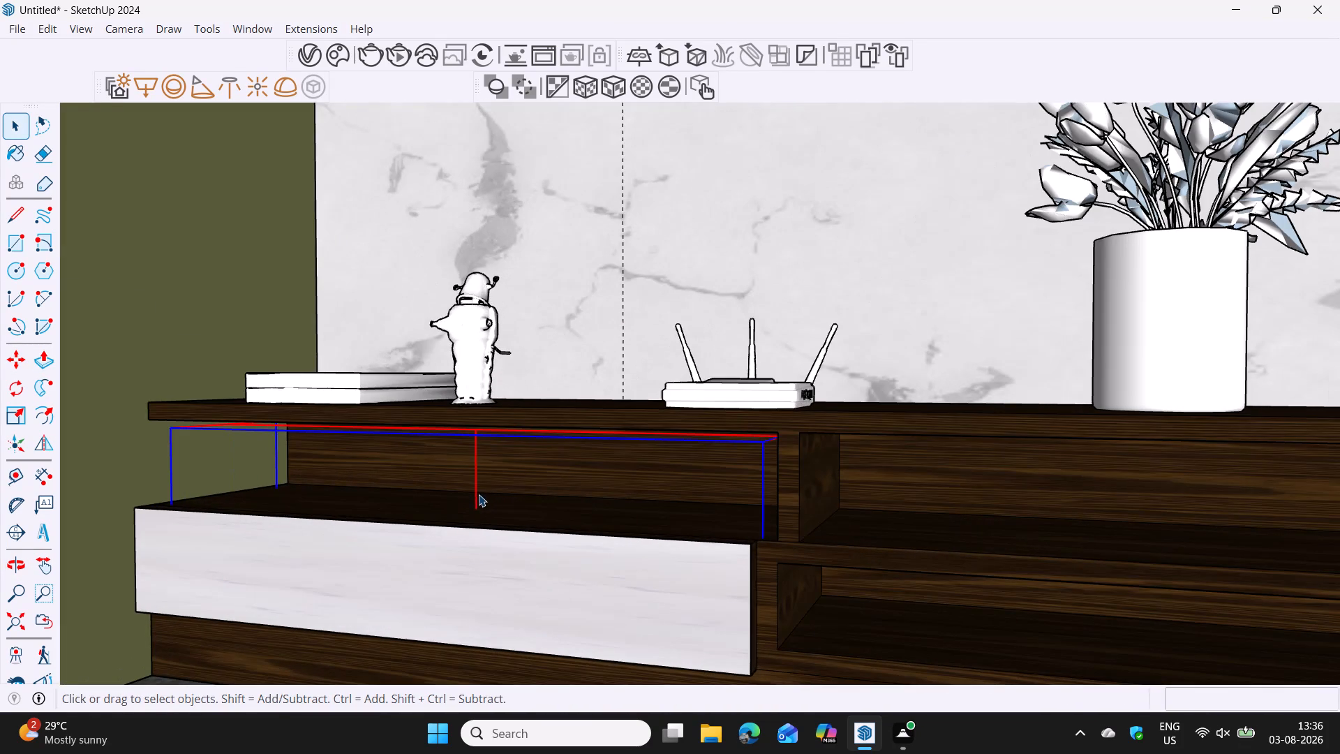
{"action": "left_click", "coordinate": [474, 494]}
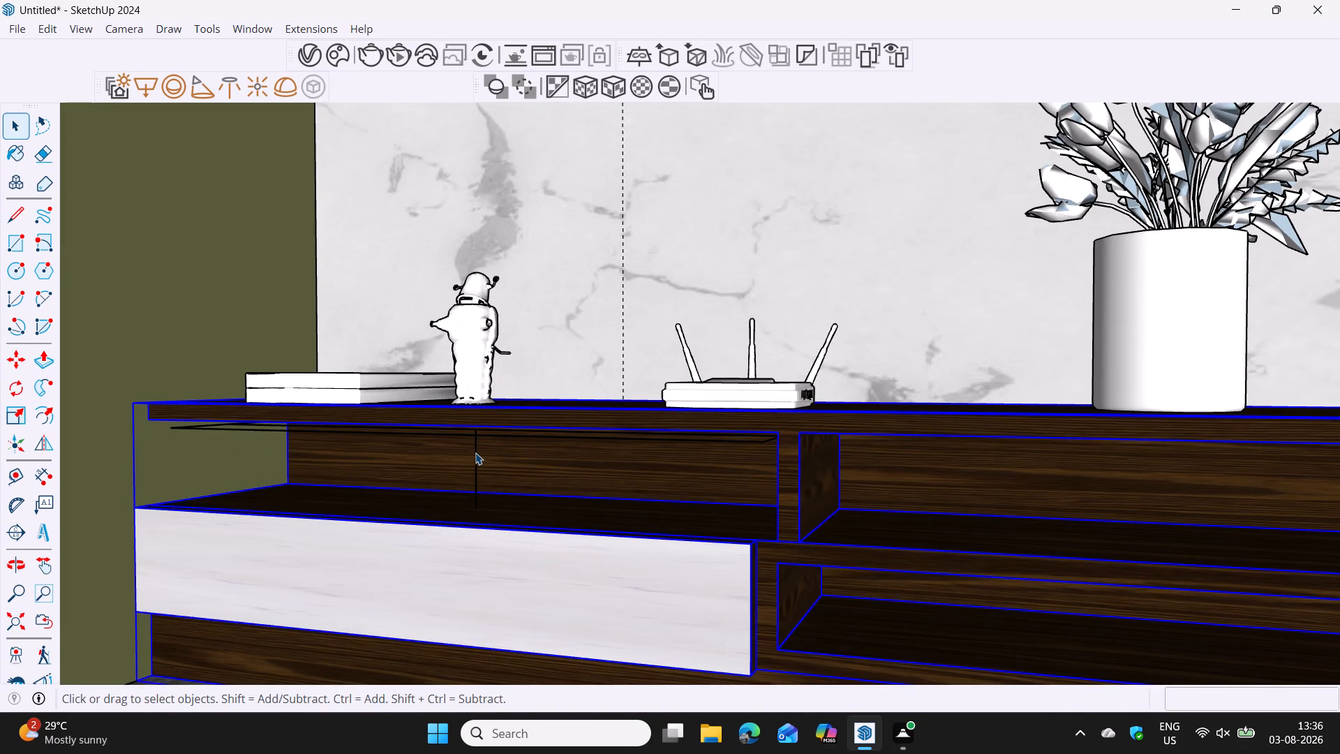
{"action": "left_click", "coordinate": [475, 452]}
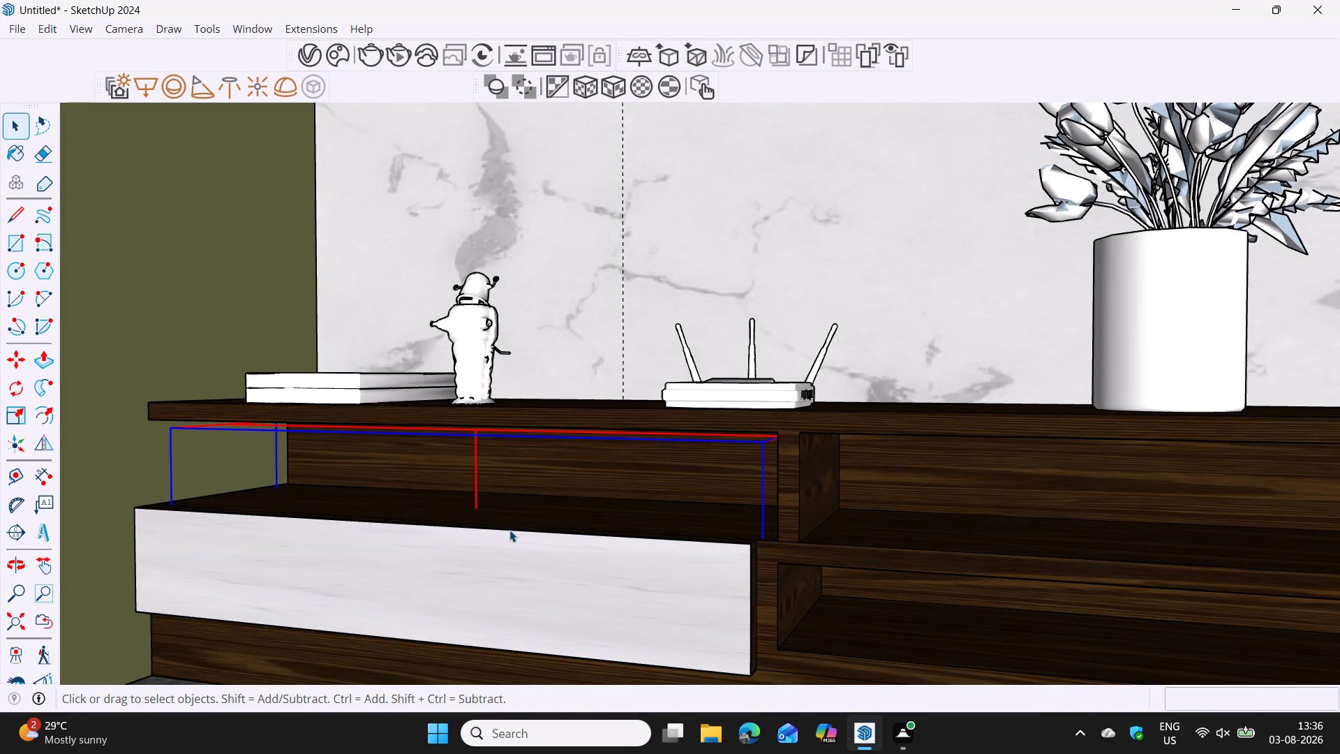
{"action": "key", "text": "s"}
{"action": "key", "text": "k"}
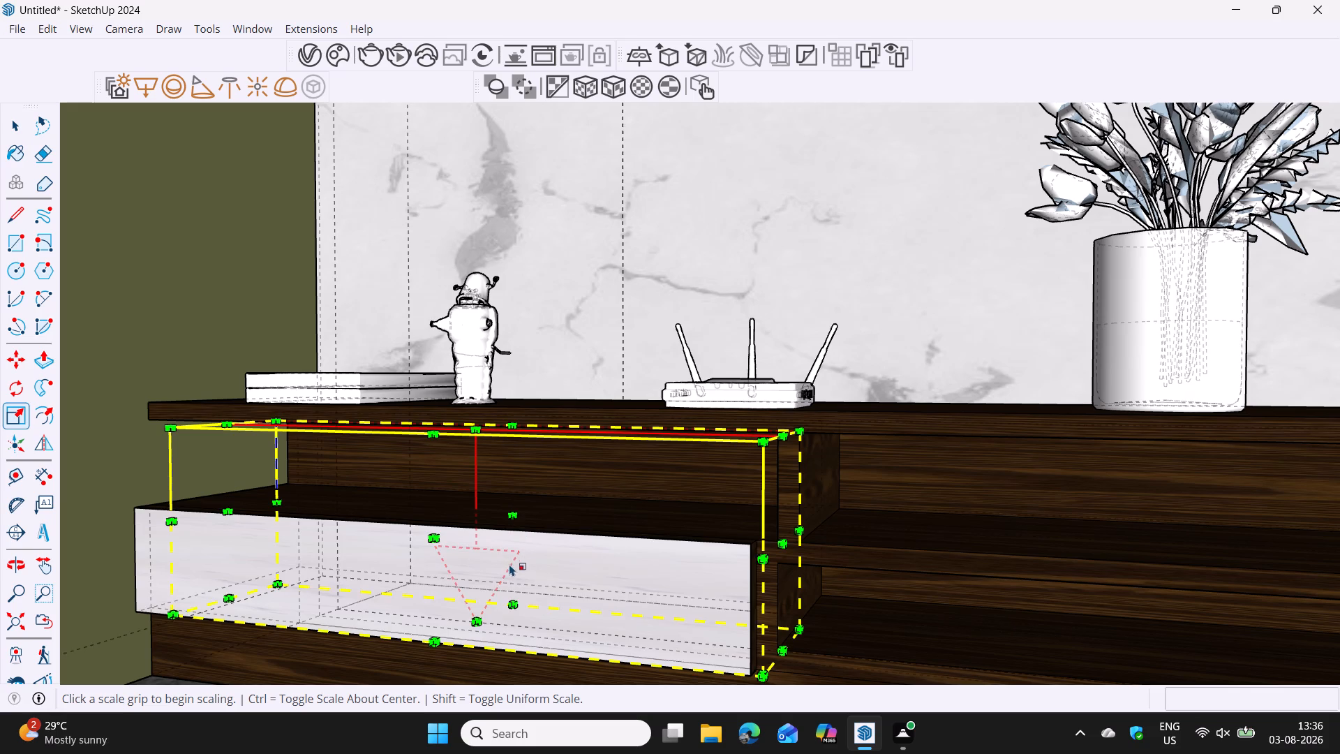
{"action": "left_click", "coordinate": [479, 621]}
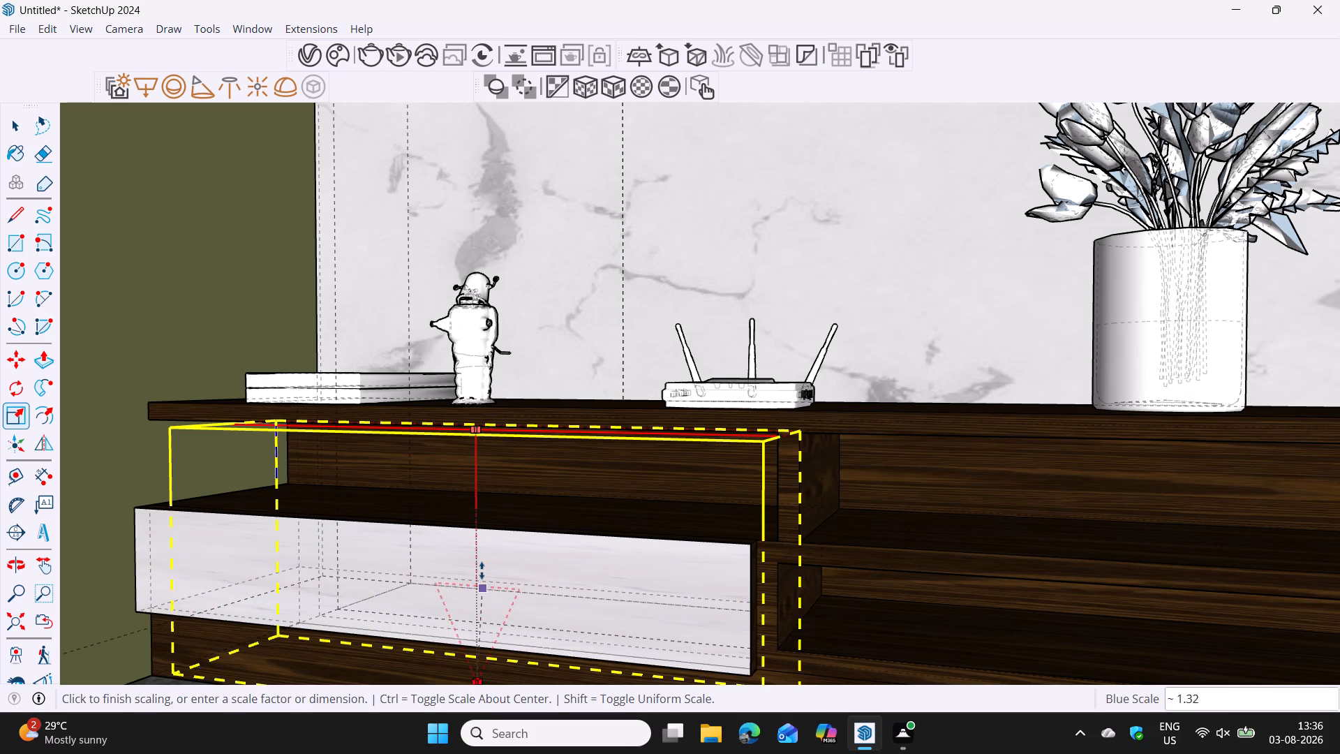
{"action": "left_click", "coordinate": [488, 500]}
{"action": "middle_click_drag", "start_coordinate": [488, 507], "coordinate": [563, 449]}
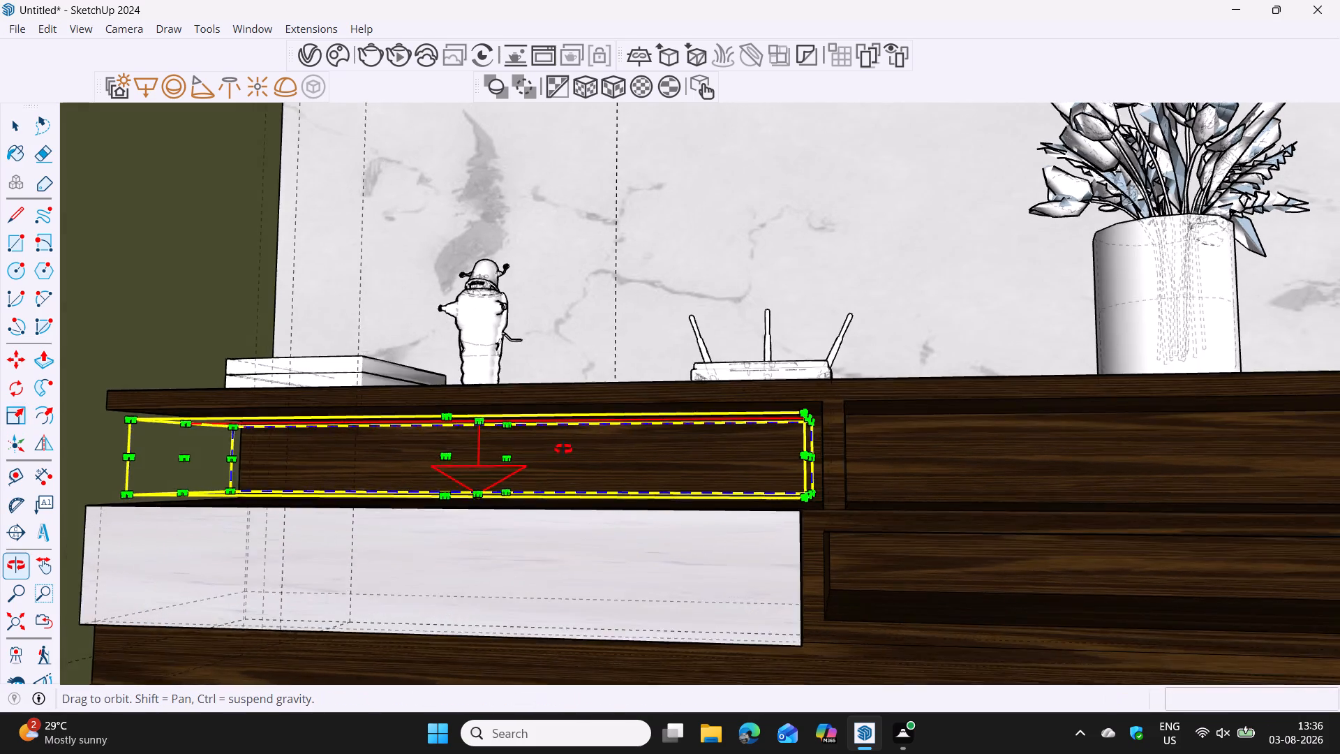
{"action": "middle_click_drag", "start_coordinate": [563, 449], "coordinate": [596, 459]}
{"action": "key", "text": "Escape"}
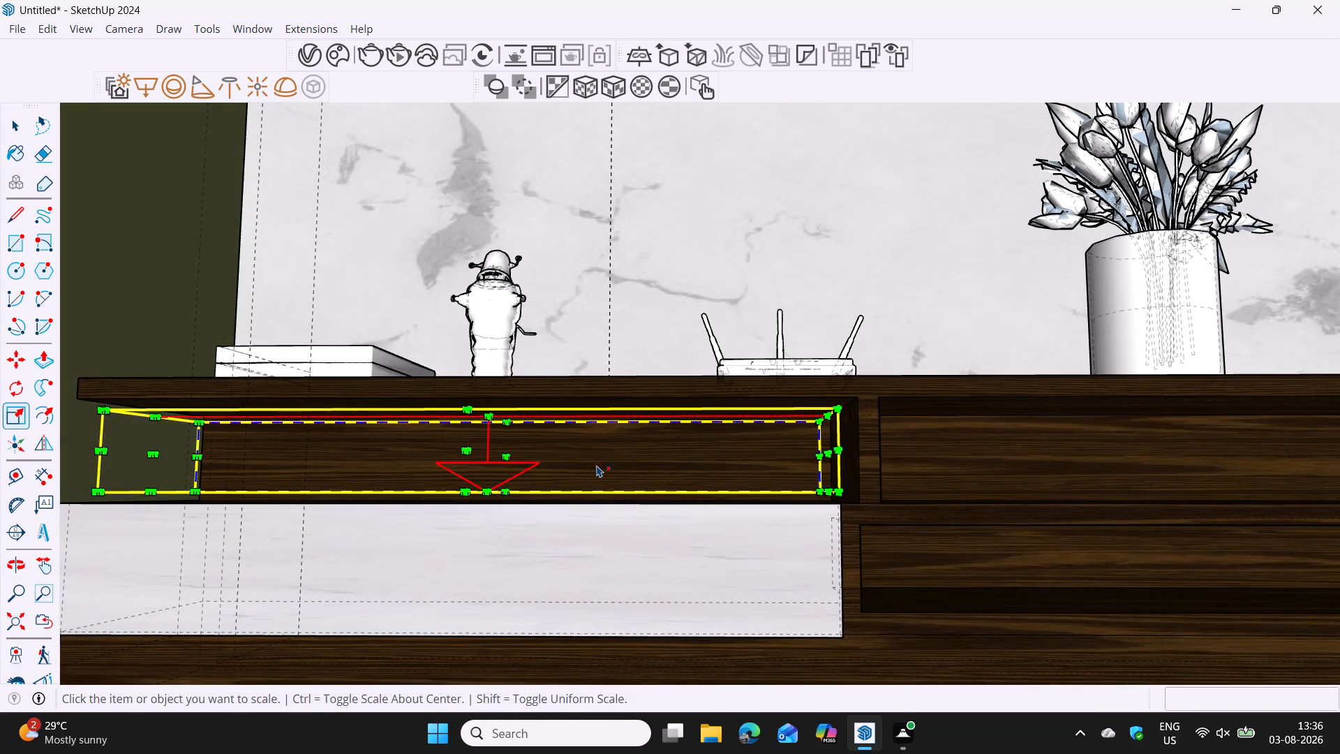
Copy the rectangle light about 3' 2 7/8" along the red axis into the console's middle upper compartment, below the flower vase.
{"action": "scroll", "coordinate": [609, 491], "scroll_direction": "down", "scroll_amount": 2}
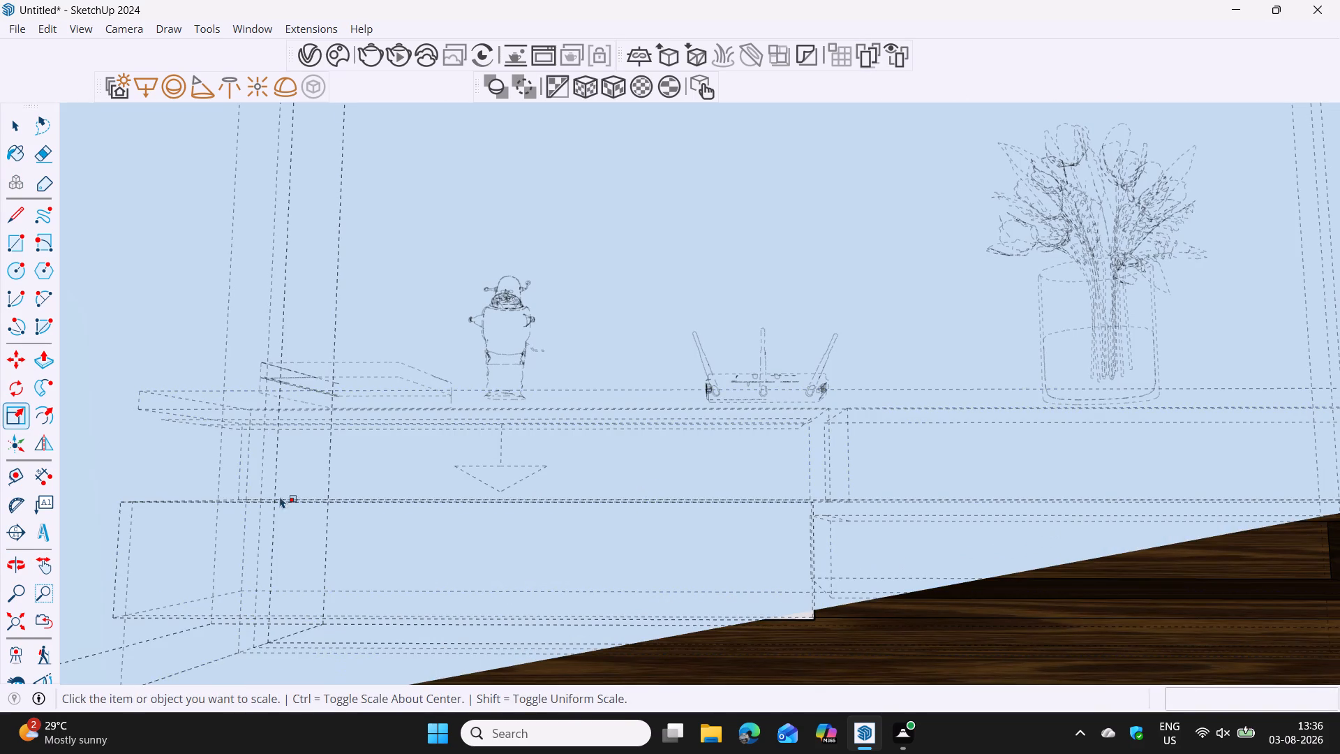
{"action": "left_click", "coordinate": [13, 620]}
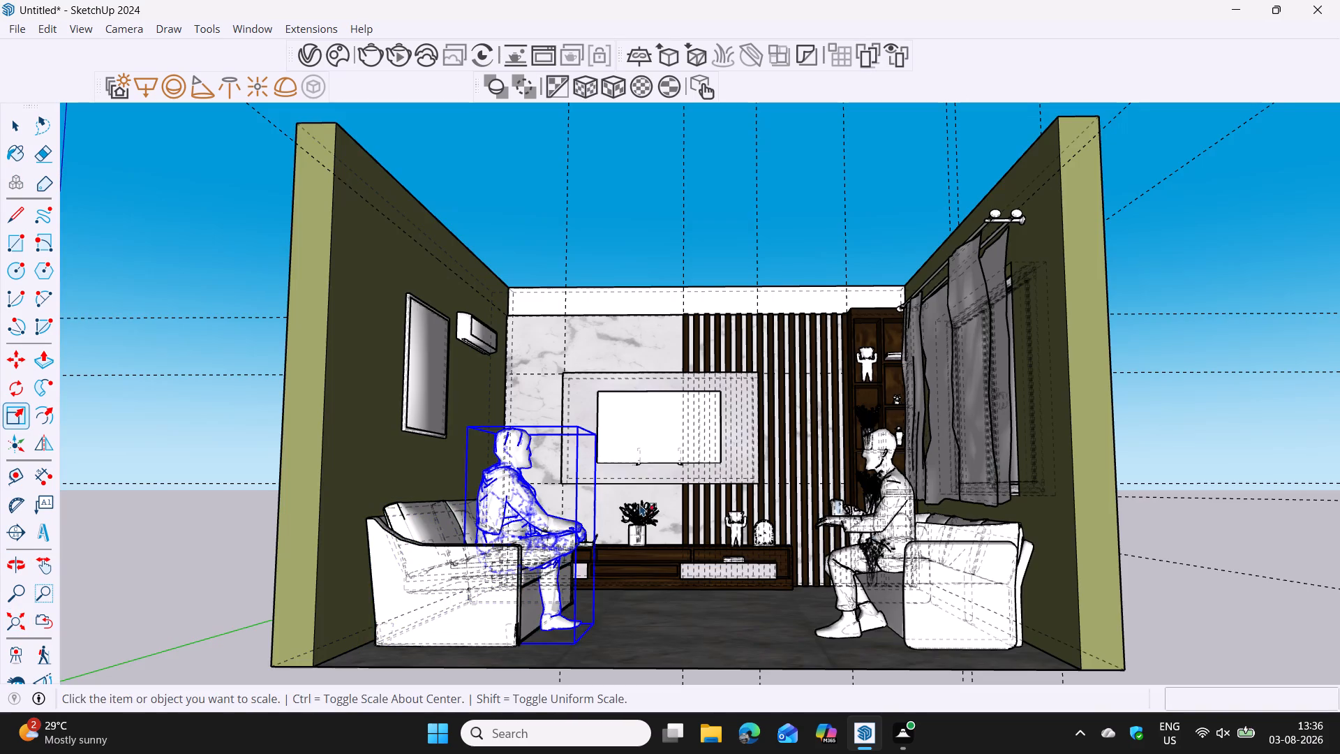
{"action": "middle_click_drag", "start_coordinate": [640, 505], "coordinate": [584, 509]}
{"action": "key", "text": "space"}
{"action": "scroll", "coordinate": [596, 520], "scroll_direction": "up", "scroll_amount": 8}
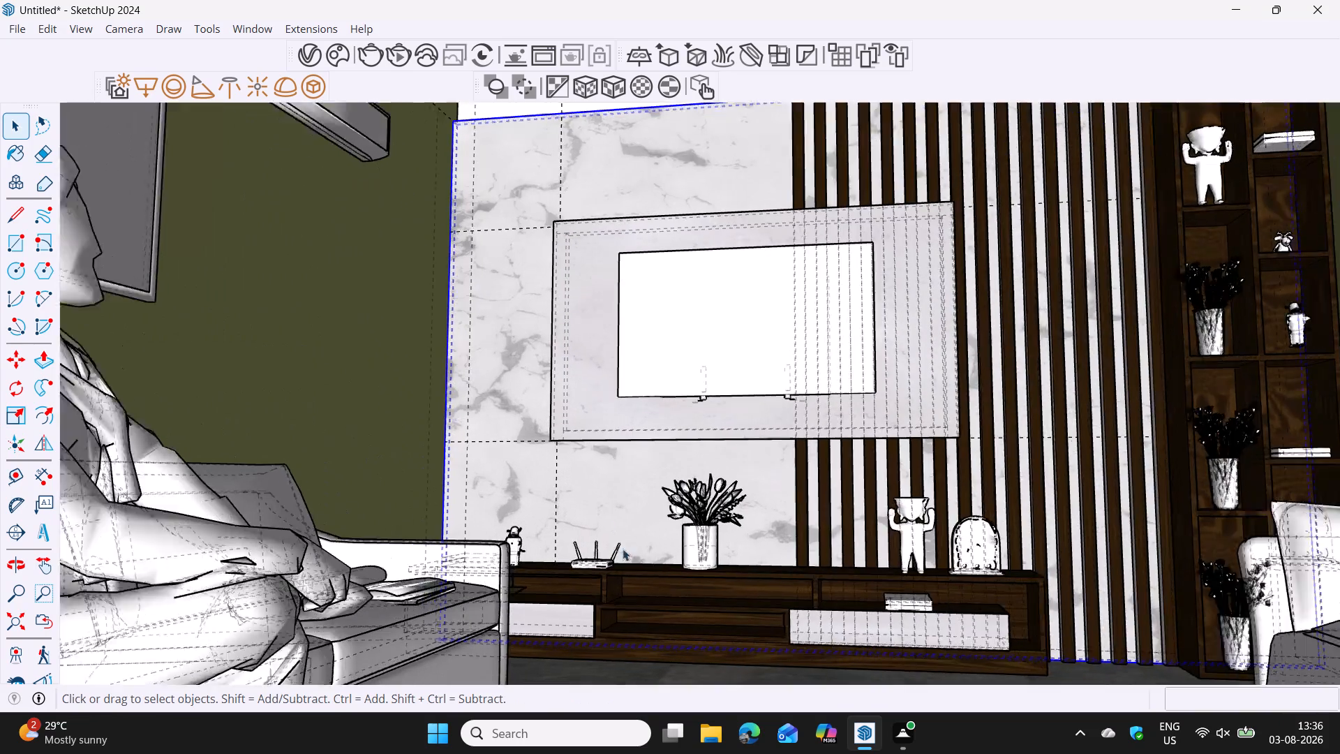
{"action": "scroll", "coordinate": [623, 549], "scroll_direction": "up", "scroll_amount": 1}
{"action": "middle_click_drag", "start_coordinate": [660, 590], "coordinate": [557, 510], "text": "shift"}
{"action": "scroll", "coordinate": [581, 528], "scroll_direction": "up", "scroll_amount": 3}
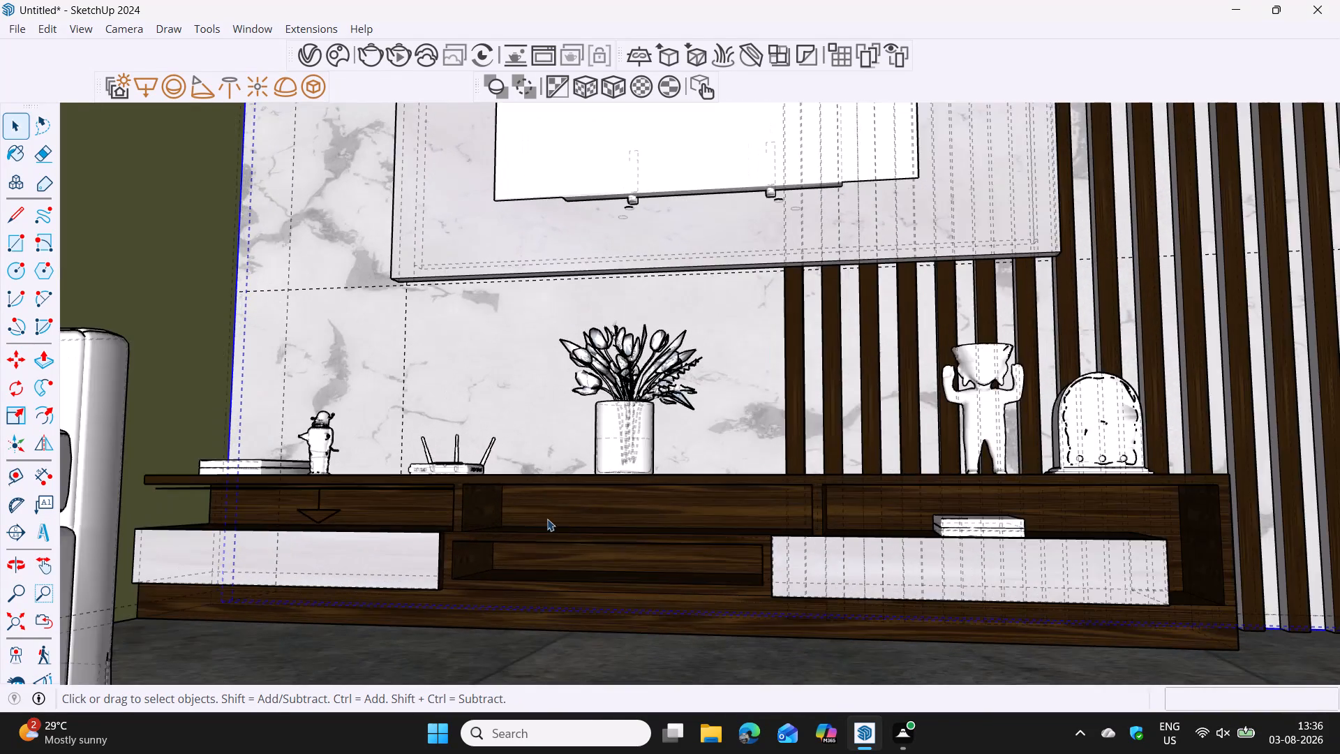
{"action": "scroll", "coordinate": [547, 519], "scroll_direction": "up", "scroll_amount": 5}
{"action": "middle_click_drag", "start_coordinate": [463, 513], "coordinate": [477, 456]}
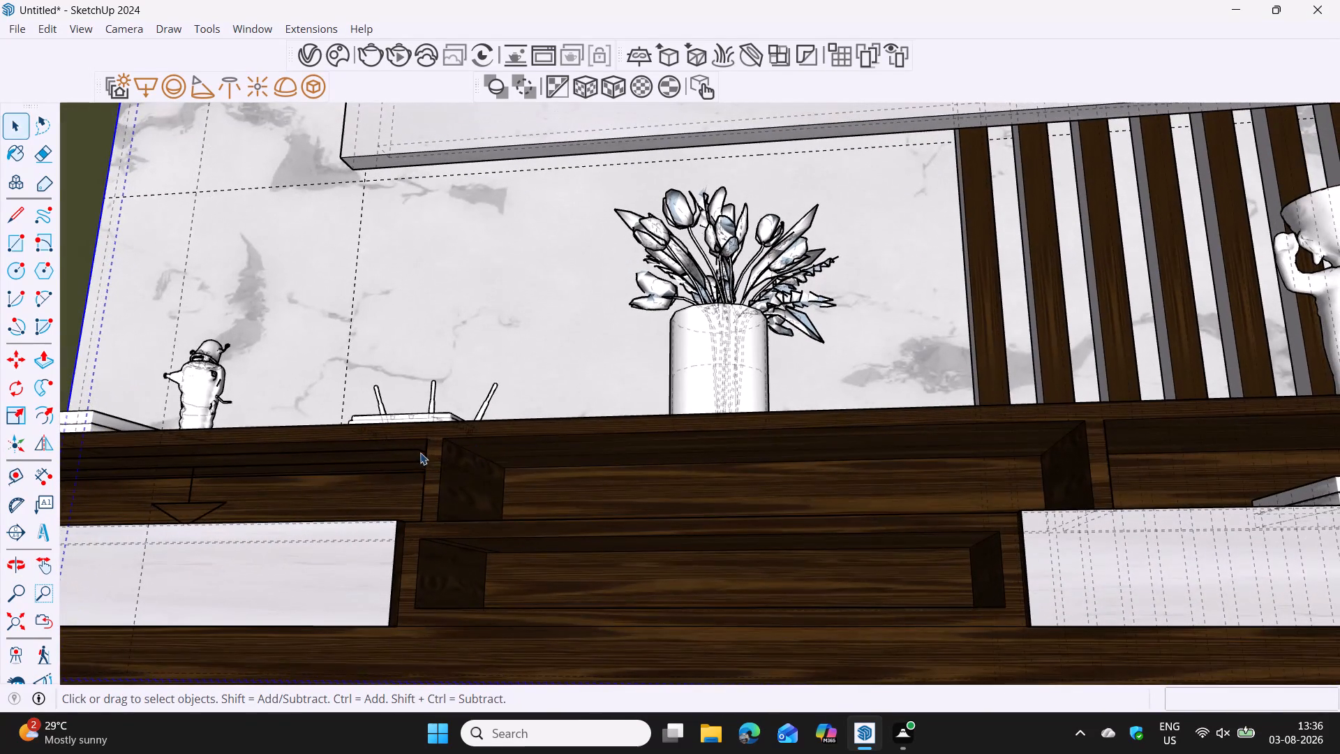
{"action": "left_click", "coordinate": [418, 451]}
{"action": "key", "text": "m"}
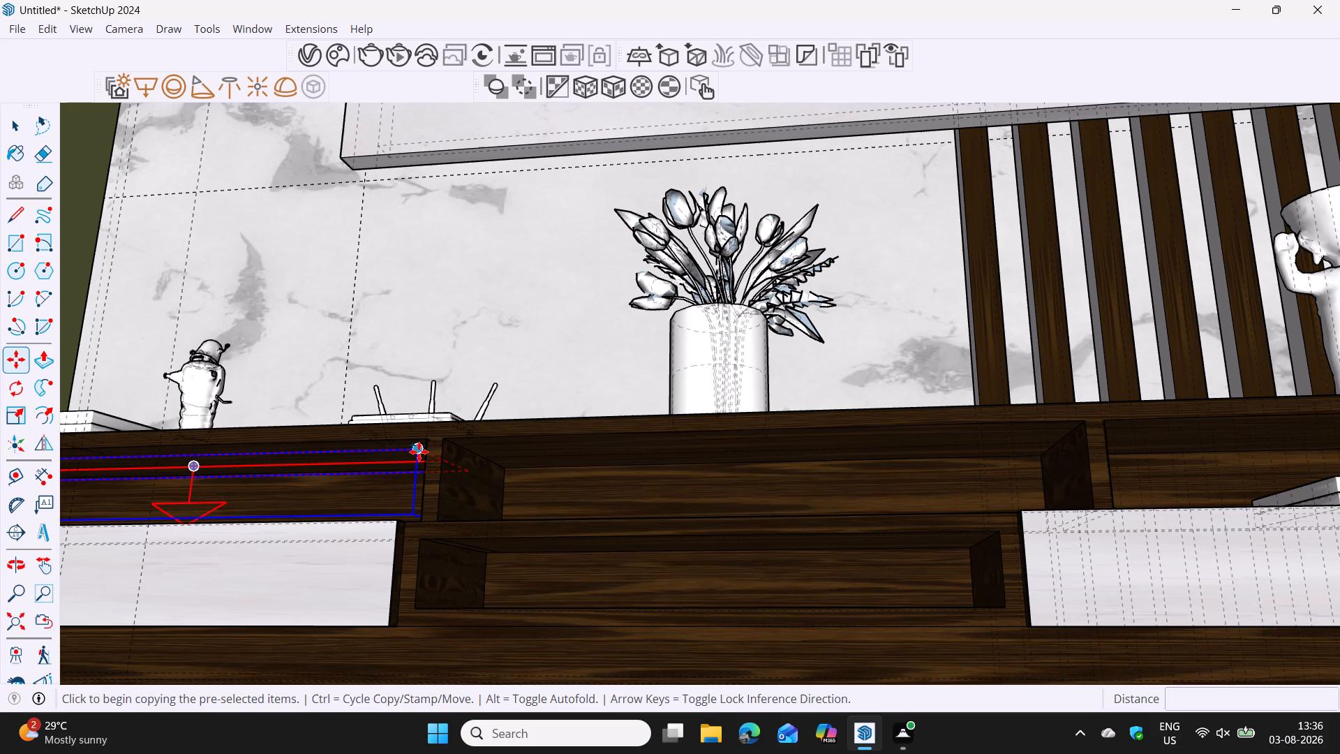
{"action": "left_click", "coordinate": [418, 450]}
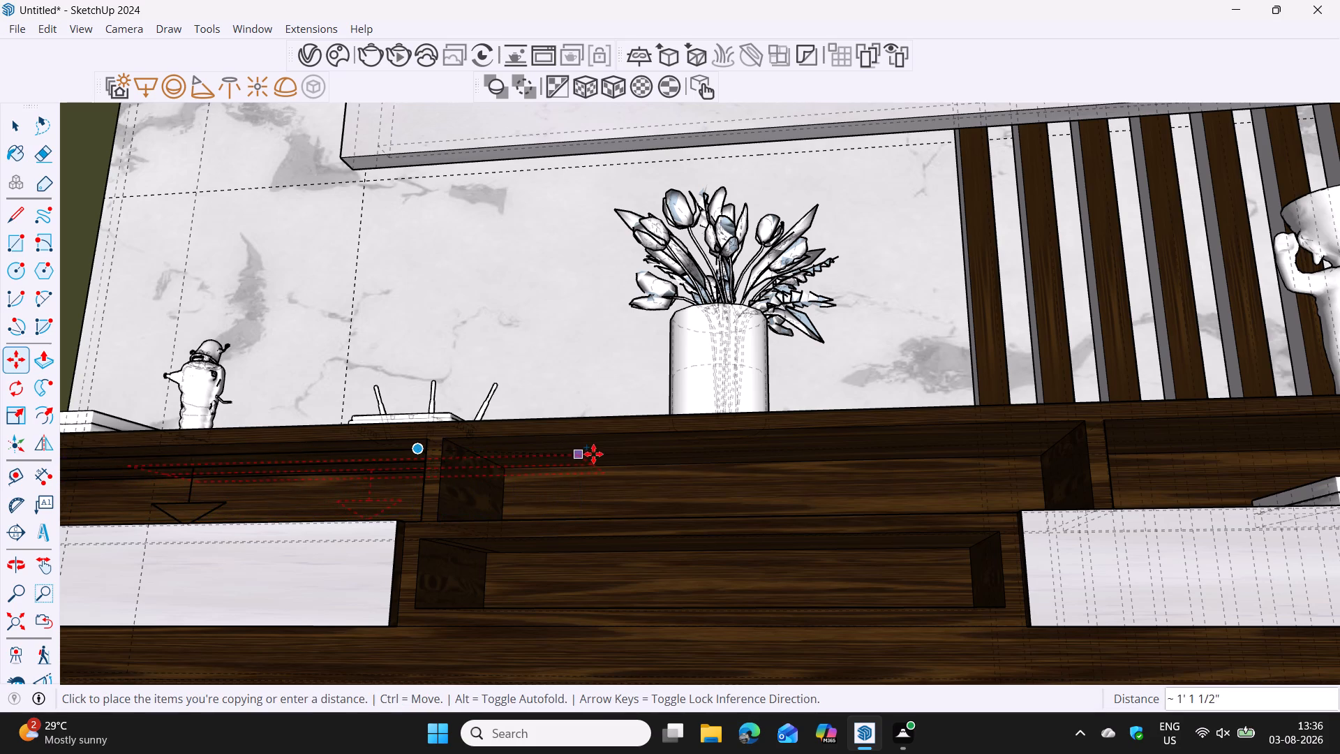
{"action": "key", "text": "Right"}
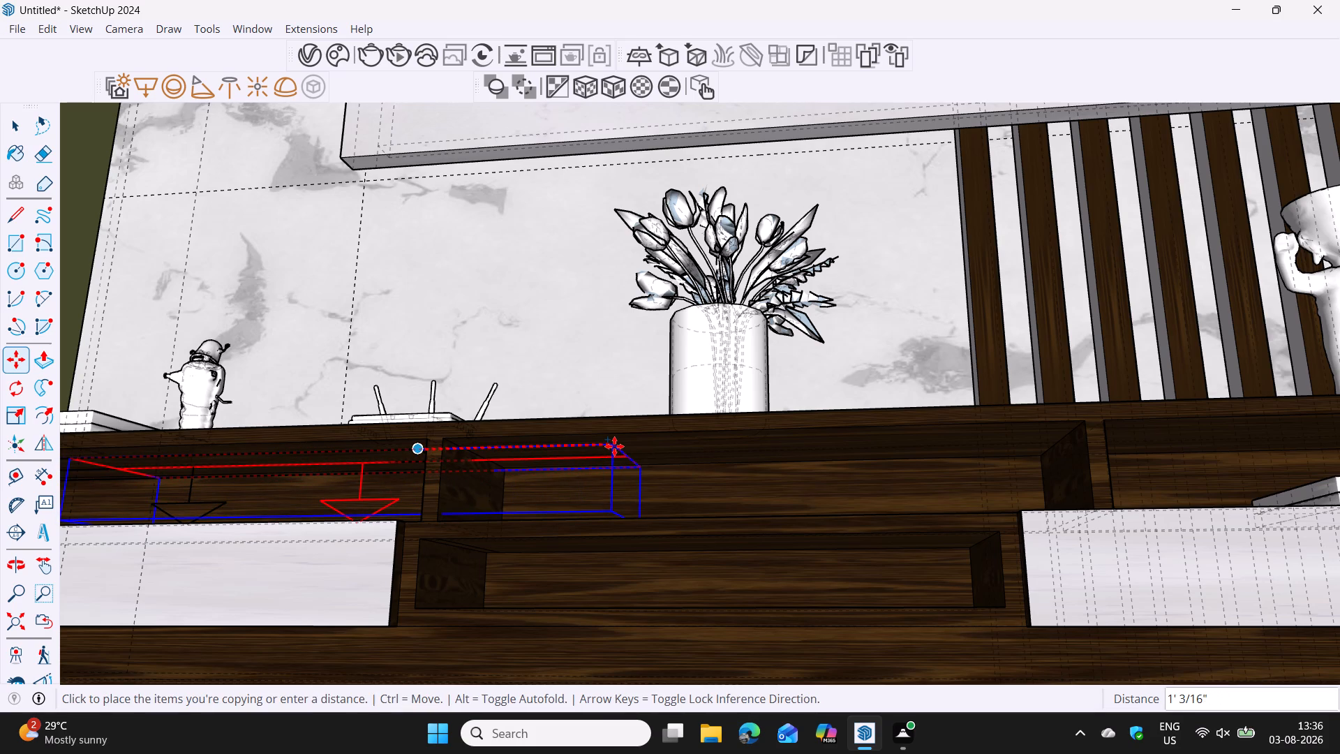
{"action": "left_click", "coordinate": [1045, 464]}
Move the copied rectangle light about 13/16" back along the red axis towards the divider beside the first light's compartment.
{"action": "middle_click_drag", "start_coordinate": [1075, 456], "coordinate": [1027, 488]}
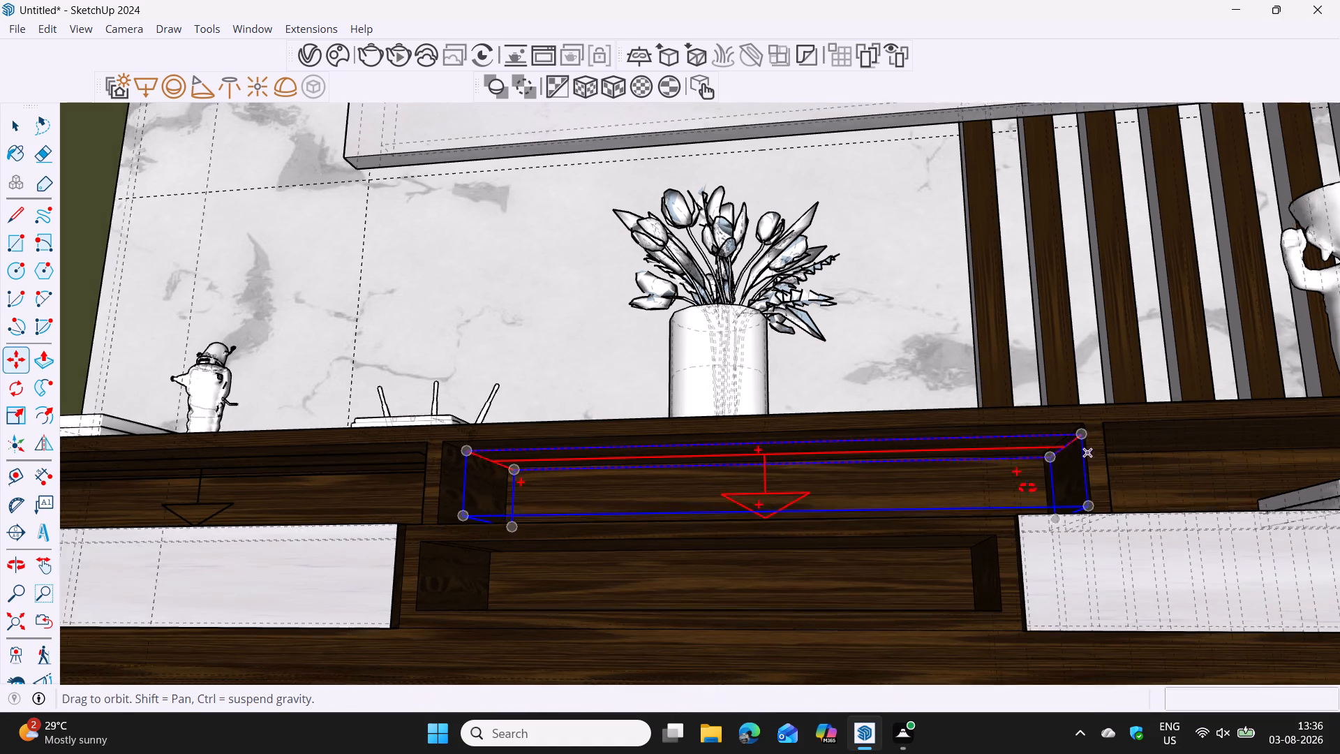
{"action": "middle_click_drag", "start_coordinate": [1027, 488], "coordinate": [1148, 505]}
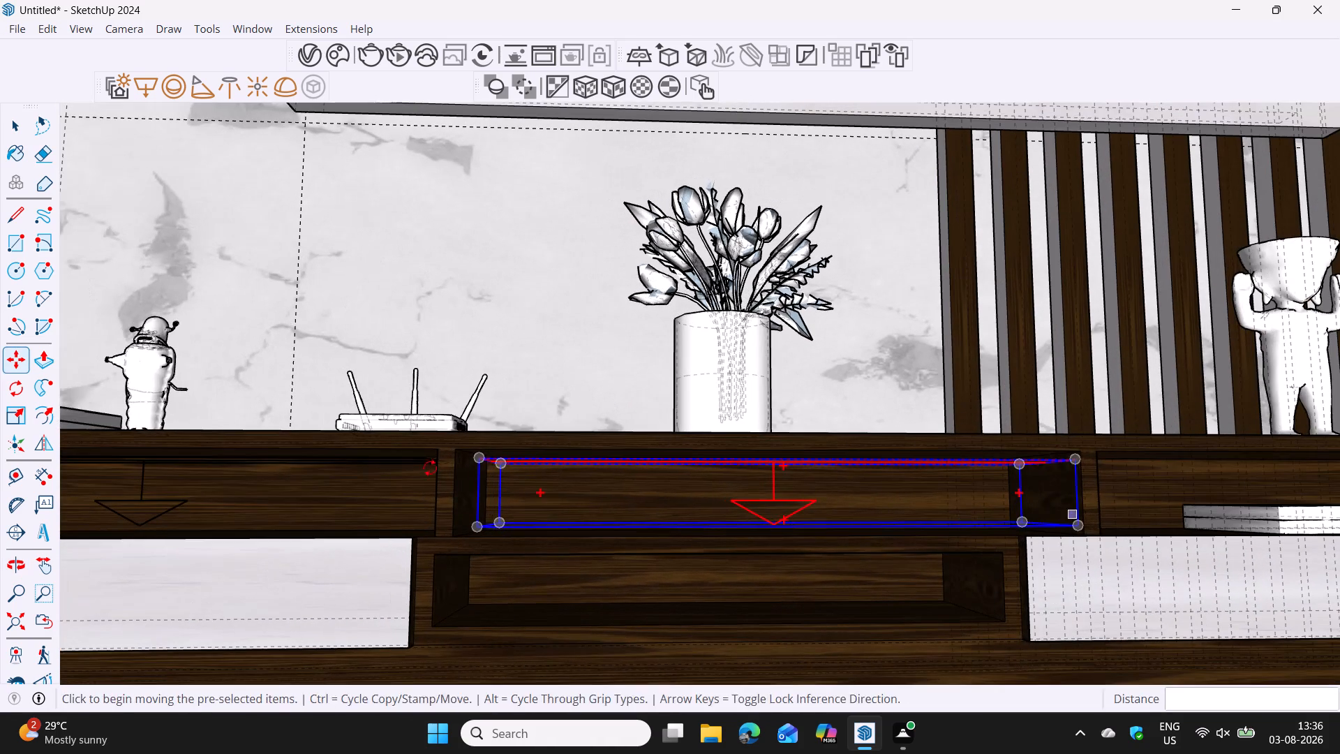
{"action": "middle_click_drag", "start_coordinate": [484, 467], "coordinate": [539, 468]}
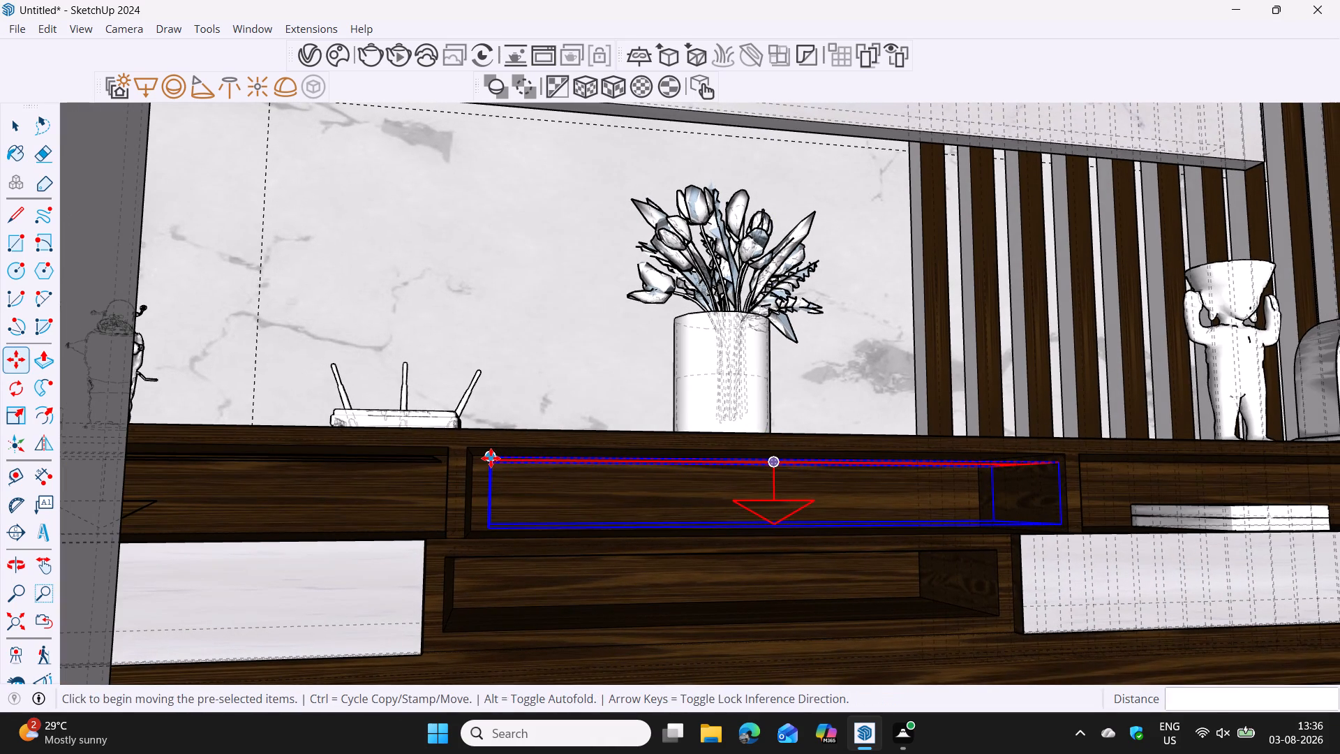
{"action": "left_click", "coordinate": [491, 458]}
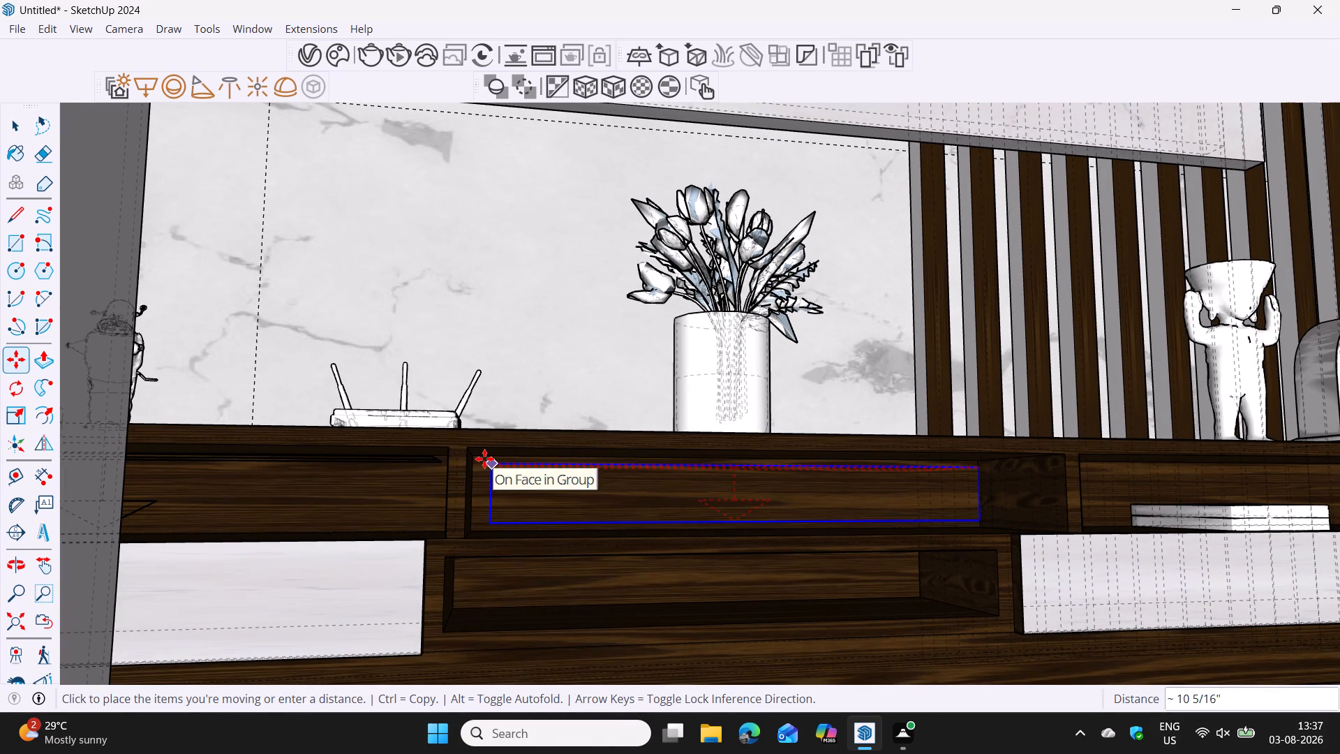
{"action": "key", "text": "Left"}
{"action": "key", "text": "Right"}
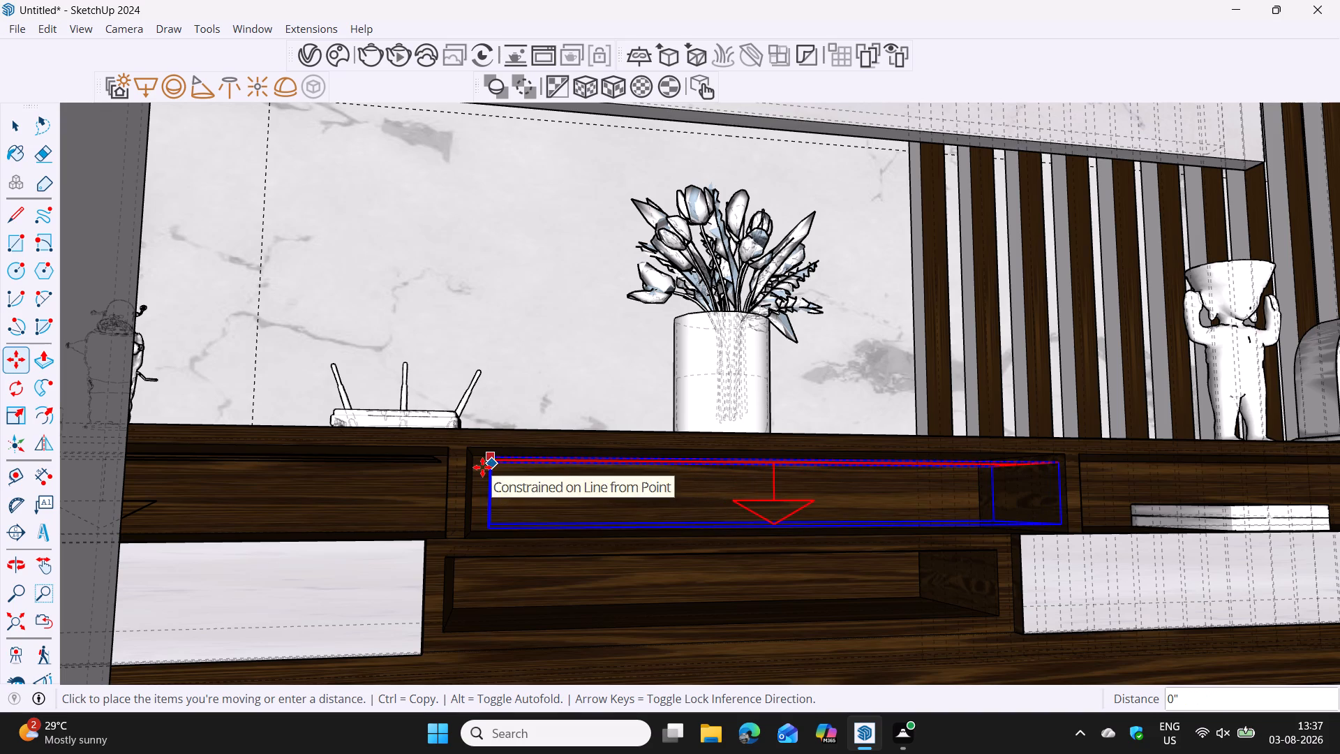
{"action": "left_click", "coordinate": [479, 467]}
Copy the middle rectangle light about 3' 1 11/16" along the red axis into the console compartment below the figurine and arched ornament.
{"action": "middle_click_drag", "start_coordinate": [598, 491], "coordinate": [598, 491]}
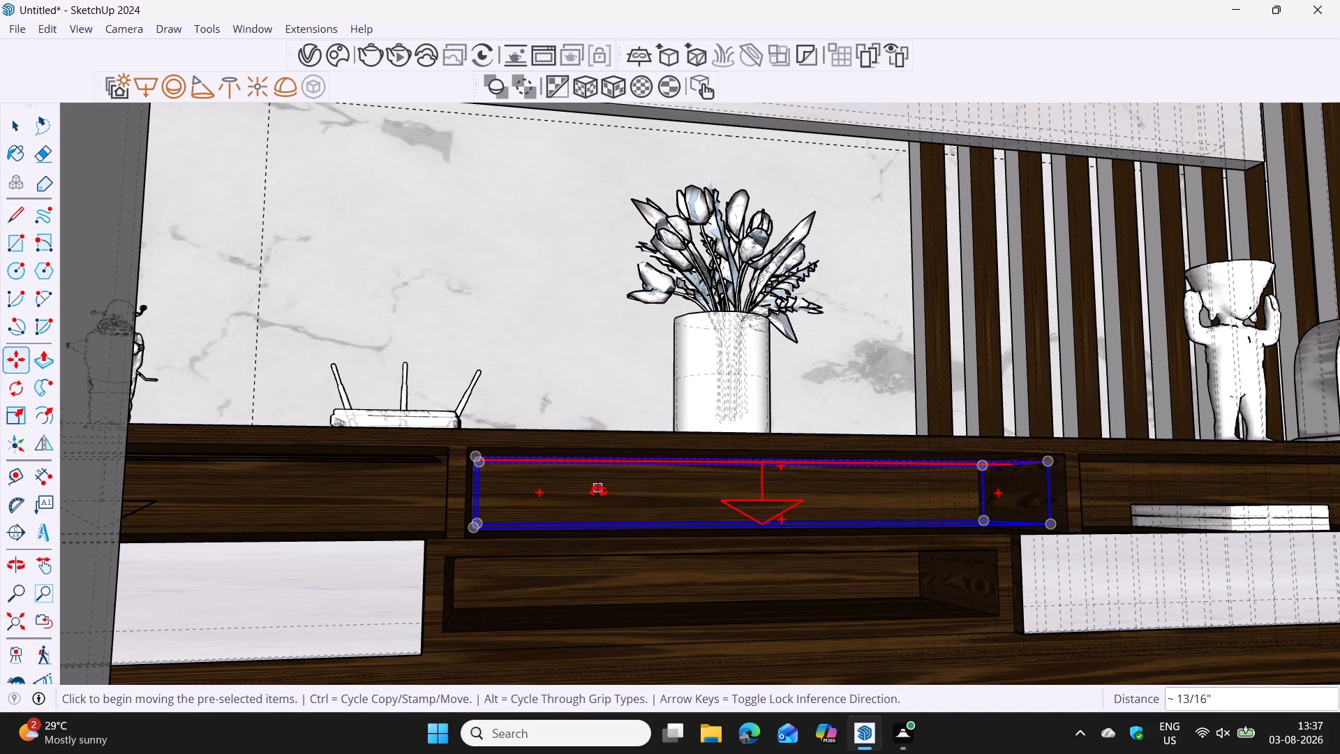
{"action": "middle_click_drag", "start_coordinate": [598, 491], "coordinate": [597, 518]}
{"action": "middle_click_drag", "start_coordinate": [828, 475], "coordinate": [802, 477], "text": "shift"}
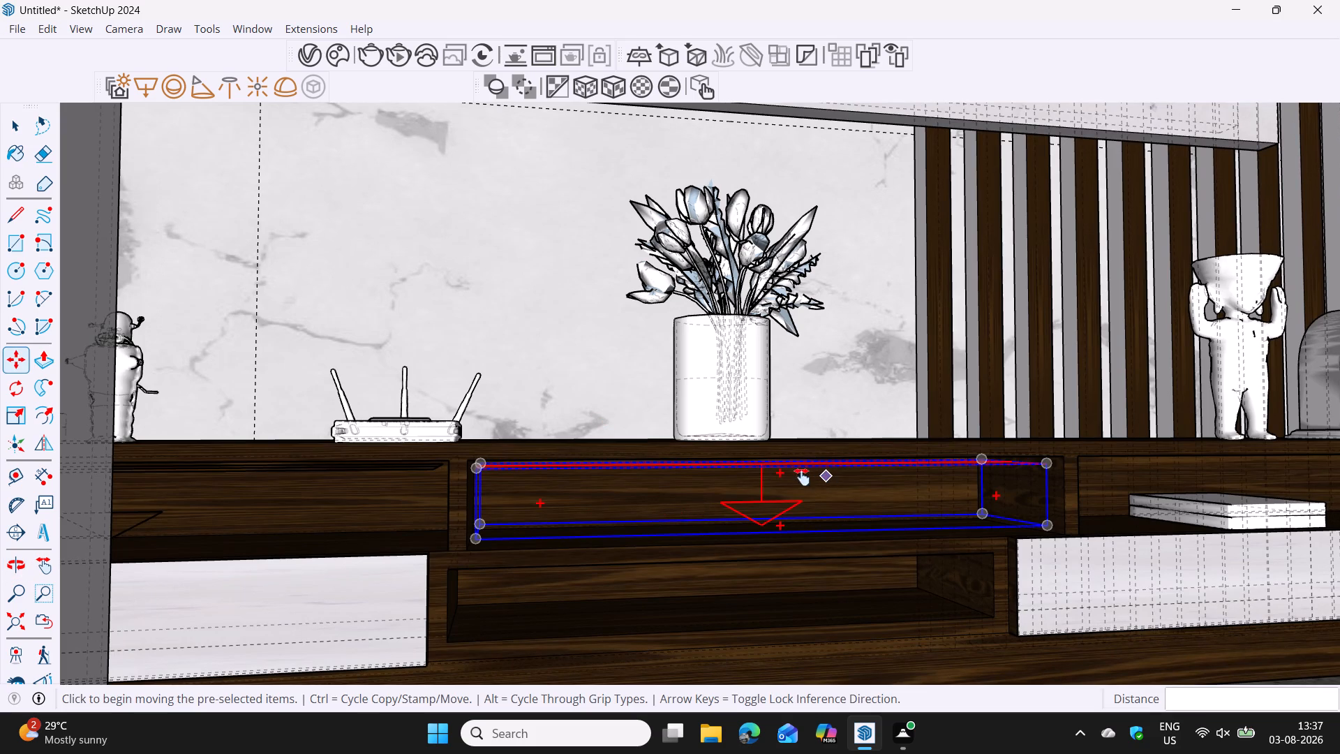
{"action": "middle_click_drag", "start_coordinate": [802, 477], "coordinate": [505, 496], "text": "shift"}
{"action": "middle_click_drag", "start_coordinate": [613, 507], "coordinate": [537, 510]}
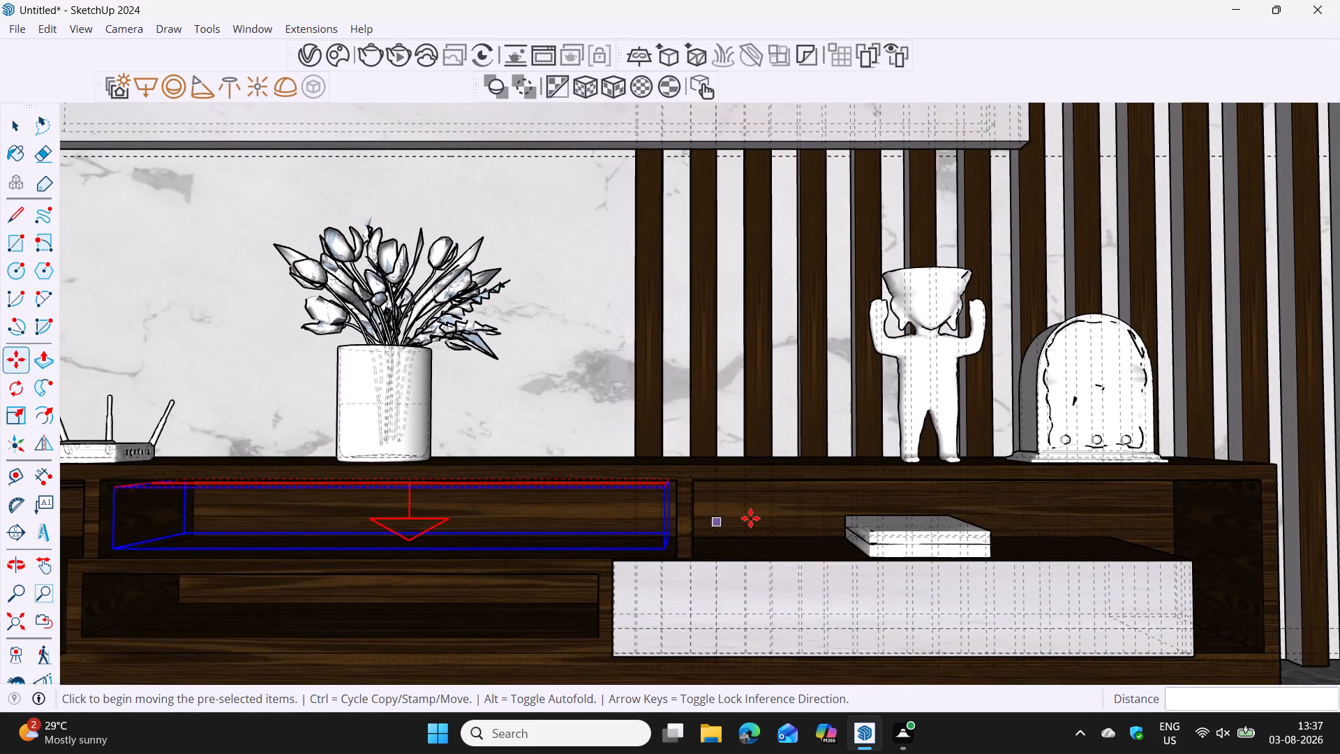
{"action": "scroll", "coordinate": [750, 518], "scroll_direction": "up", "scroll_amount": 3}
{"action": "middle_click_drag", "start_coordinate": [801, 519], "coordinate": [749, 497], "text": "shift"}
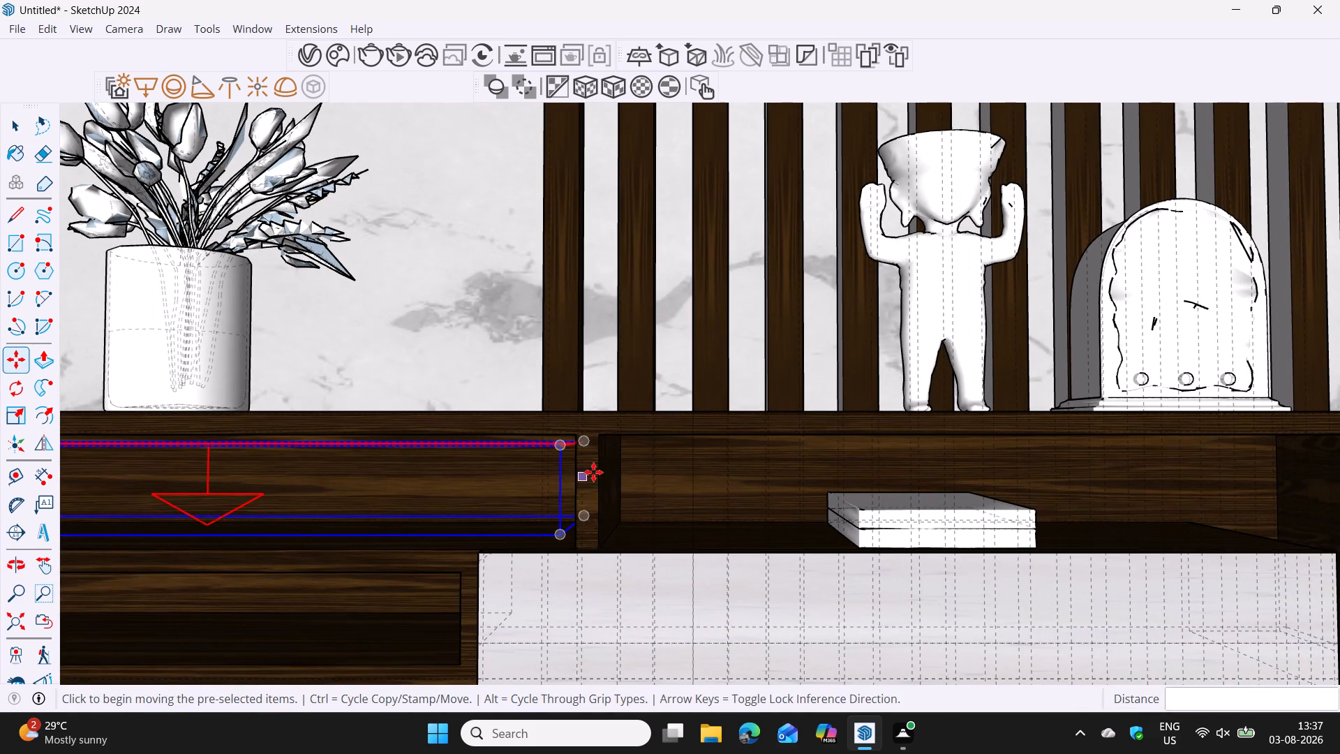
{"action": "key", "text": "m"}
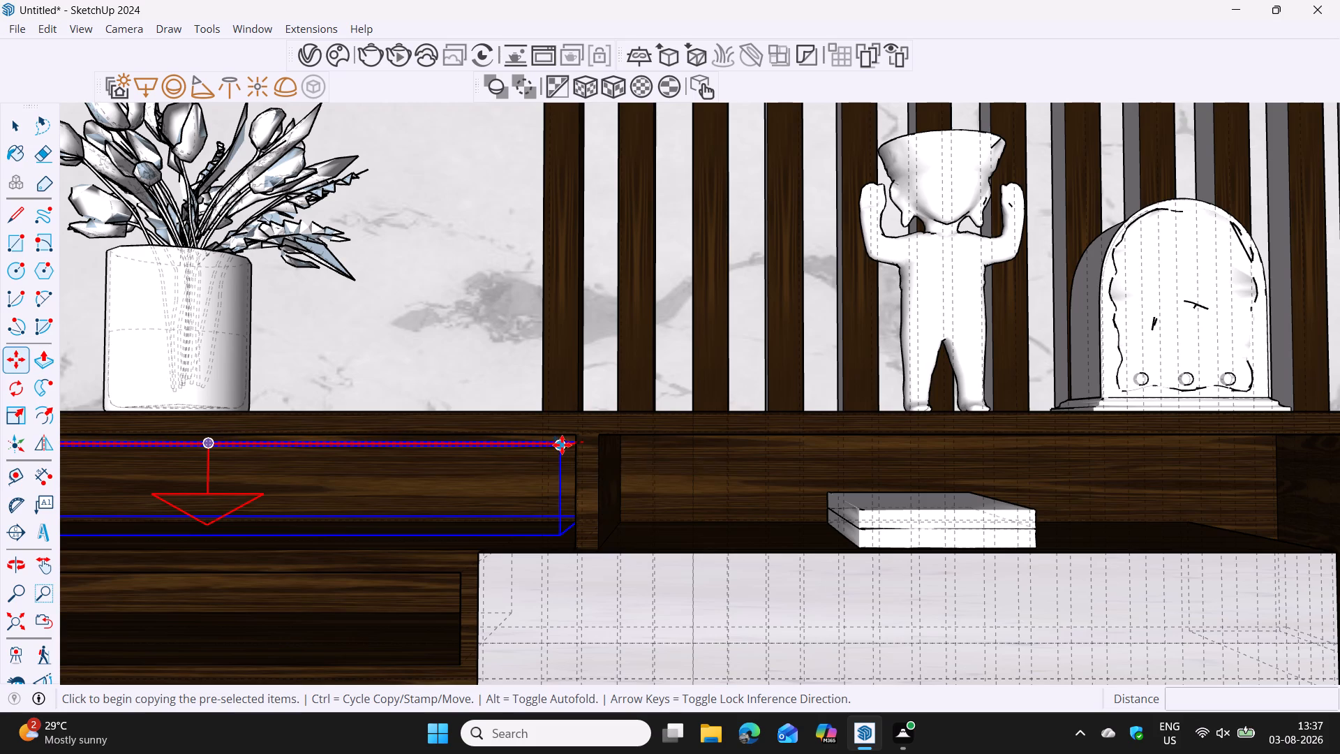
{"action": "left_click", "coordinate": [562, 445]}
{"action": "key", "text": "Right"}
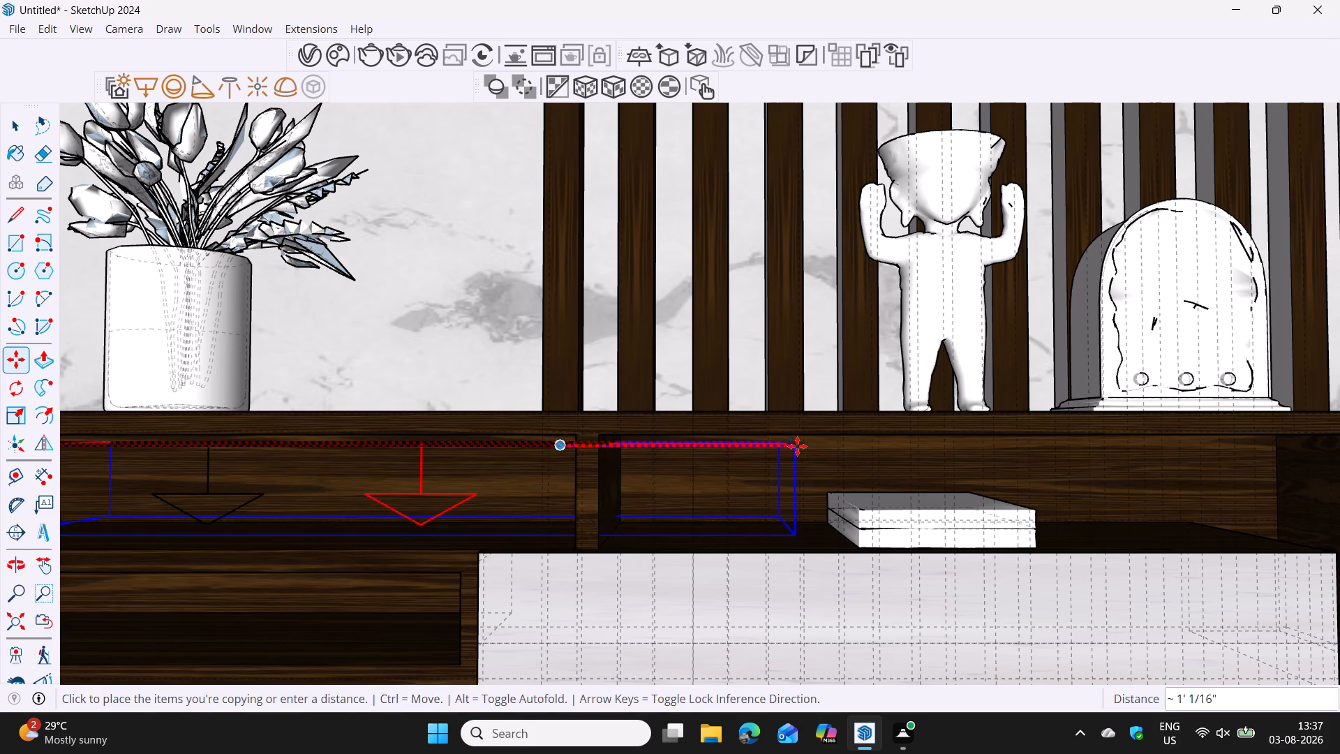
{"action": "scroll", "coordinate": [1102, 450], "scroll_direction": "down", "scroll_amount": 3}
{"action": "middle_click_drag", "start_coordinate": [1137, 454], "coordinate": [777, 445], "text": "shift"}
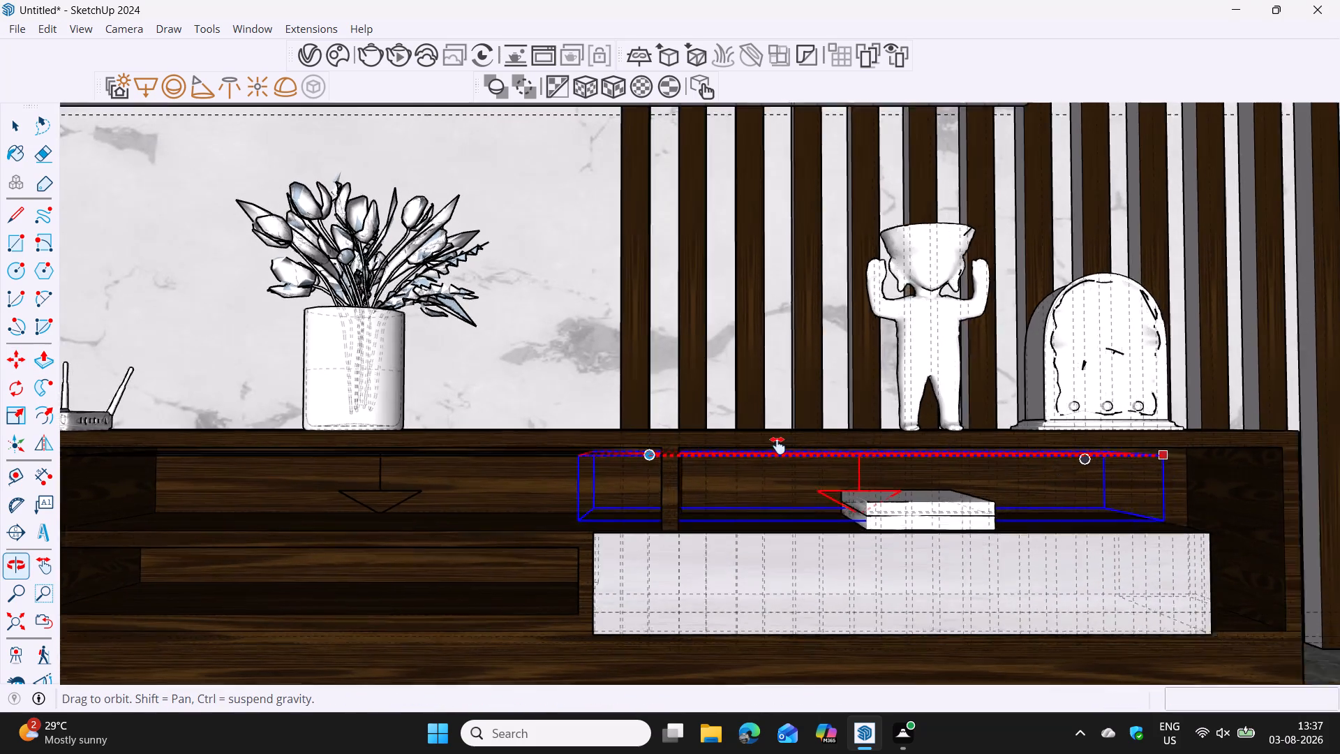
{"action": "middle_click_drag", "start_coordinate": [777, 445], "coordinate": [699, 433], "text": "shift"}
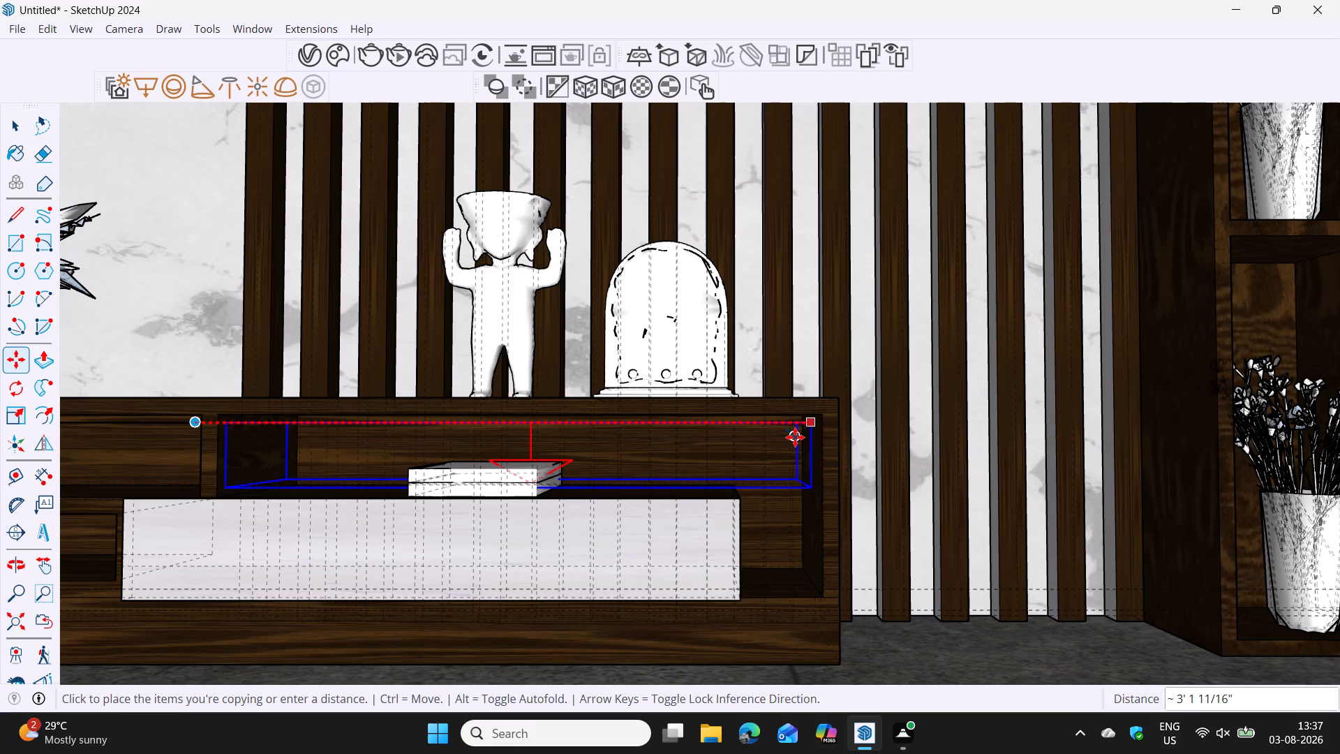
{"action": "left_click", "coordinate": [795, 437]}
Scale the new rectangle light to about 0.94 along the red axis, pulling in its end nearest the console's outer side panel.
{"action": "middle_click_drag", "start_coordinate": [478, 478], "coordinate": [667, 470]}
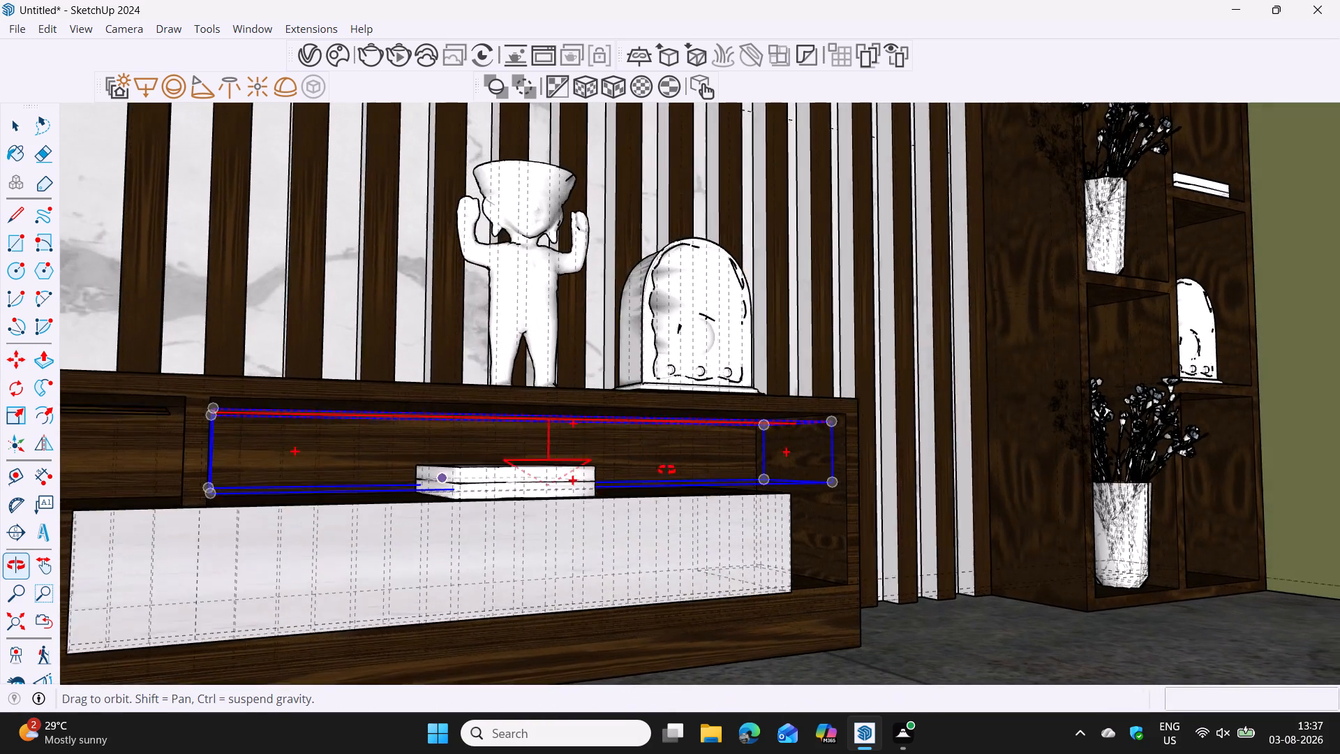
{"action": "middle_click_drag", "start_coordinate": [667, 470], "coordinate": [414, 476]}
{"action": "middle_click_drag", "start_coordinate": [648, 471], "coordinate": [634, 472]}
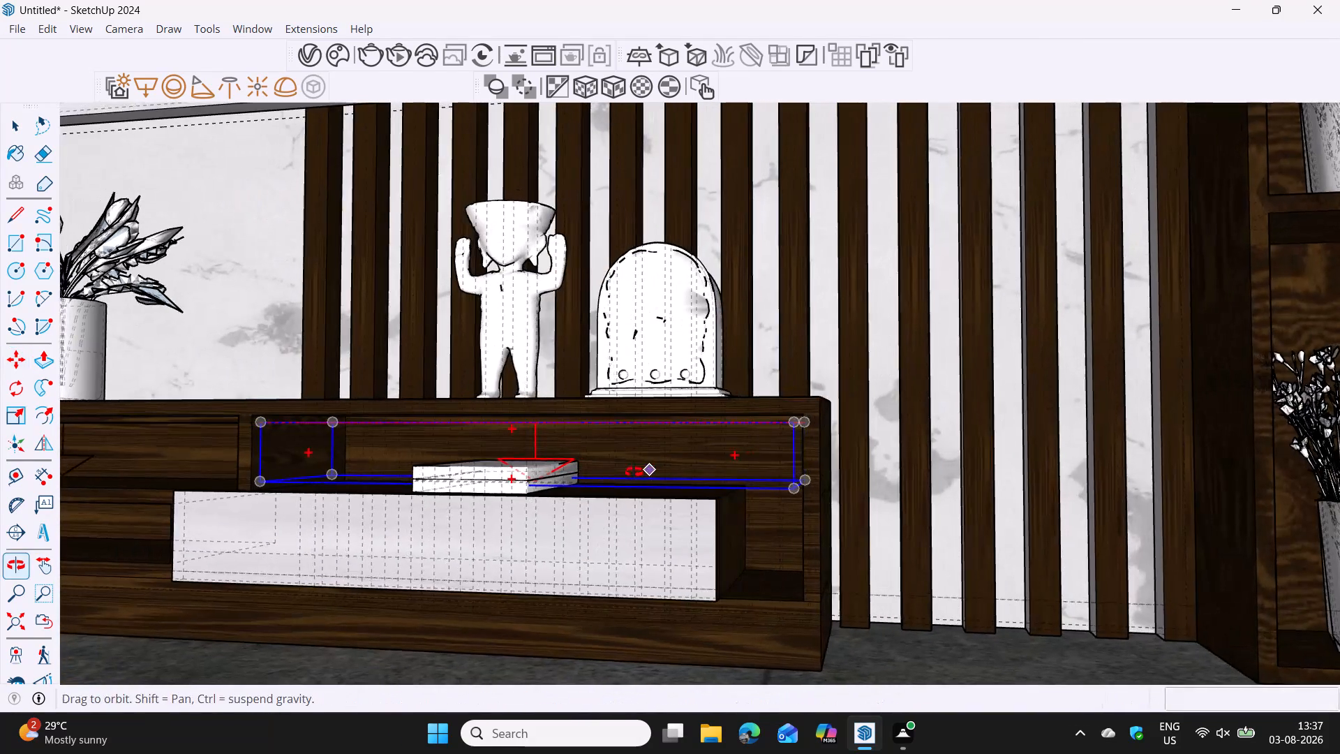
{"action": "middle_click_drag", "start_coordinate": [634, 472], "coordinate": [727, 462]}
{"action": "key", "text": "s"}
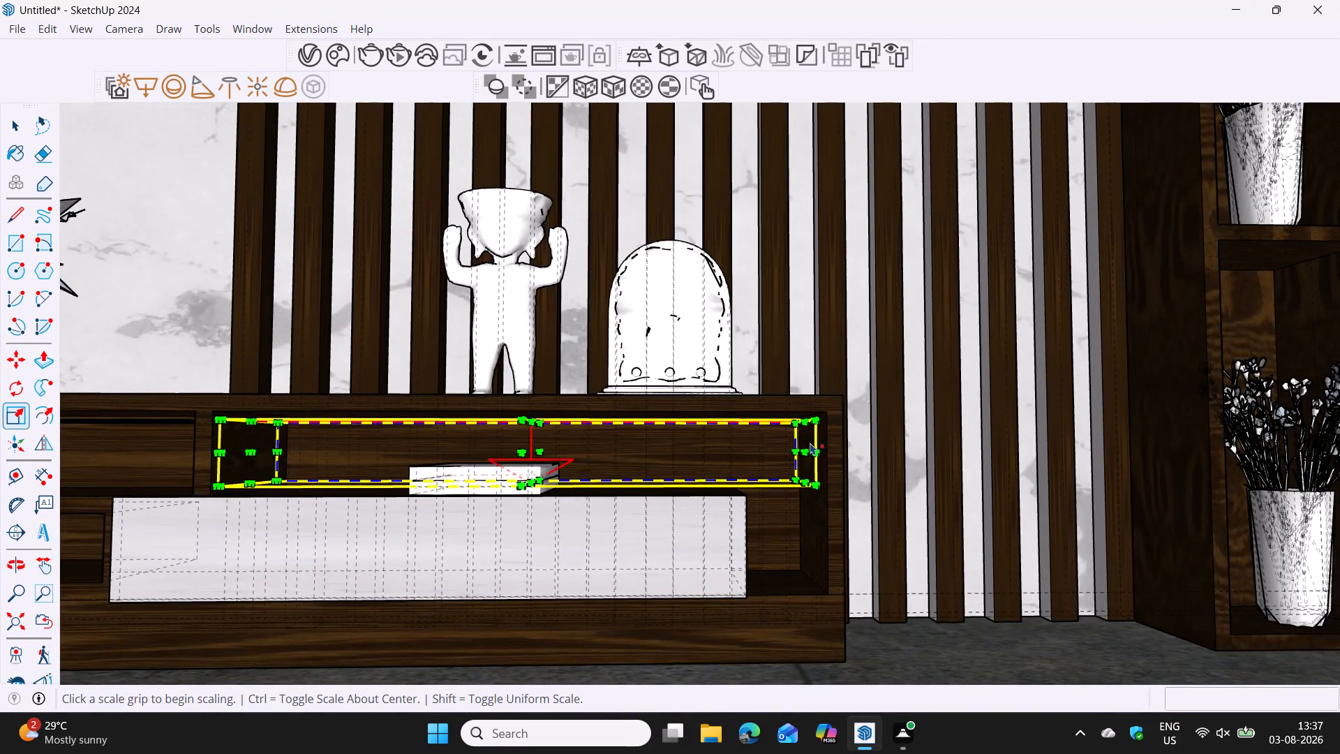
{"action": "scroll", "coordinate": [812, 443], "scroll_direction": "up", "scroll_amount": 2}
{"action": "left_click", "coordinate": [798, 455]}
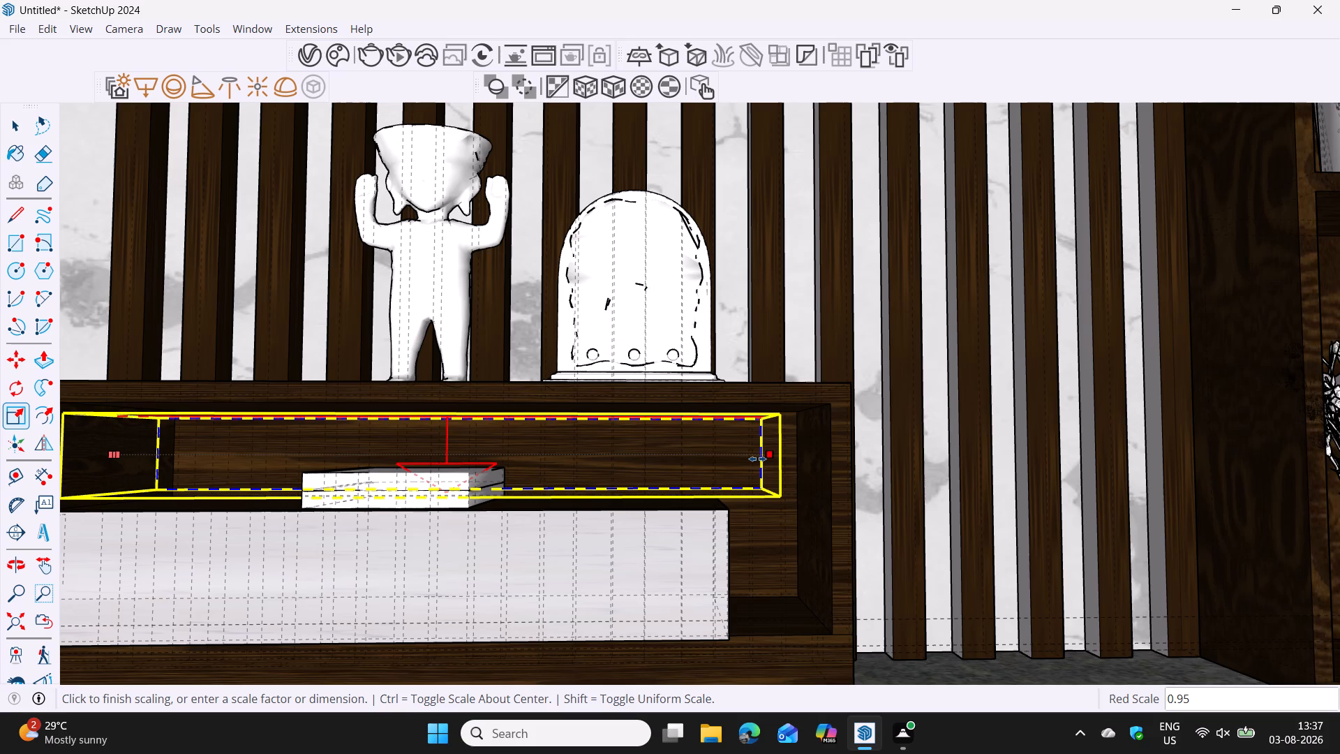
{"action": "left_click", "coordinate": [757, 458]}
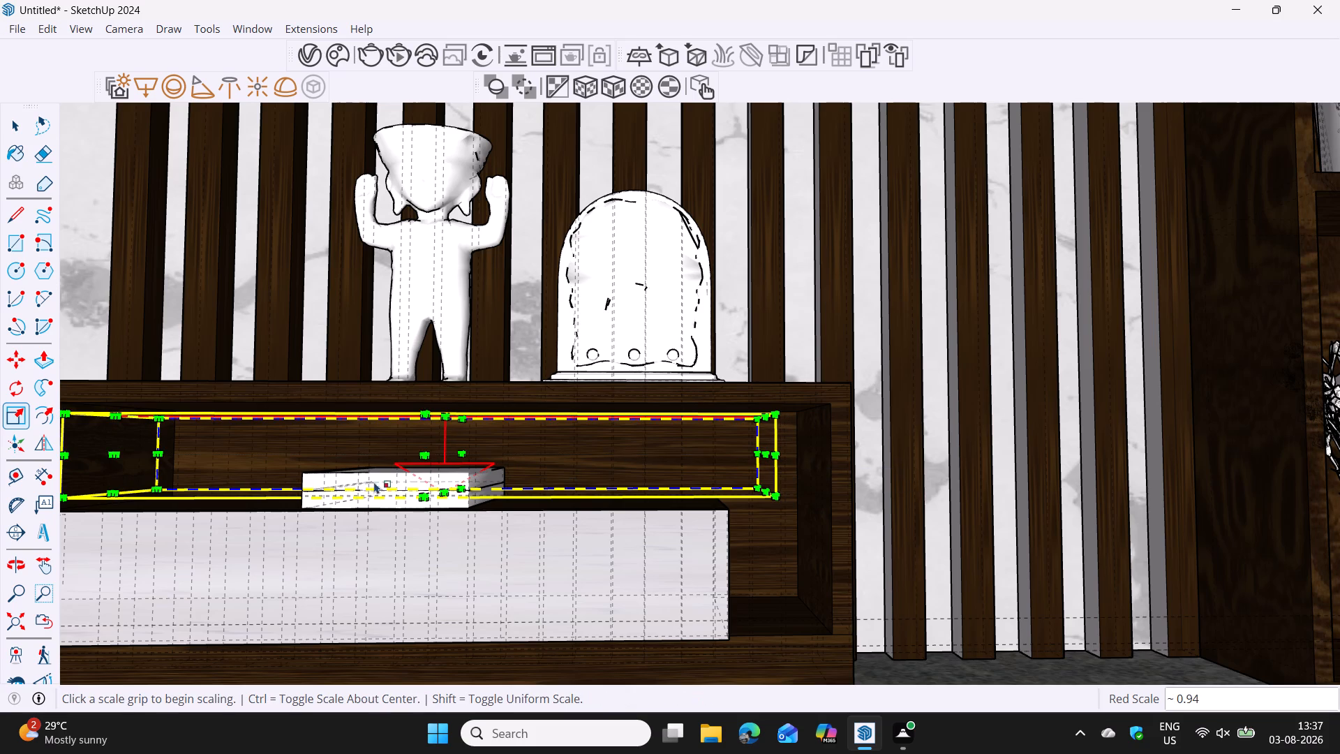
Shorten the same light along the red axis from its inner-divider end, fine-tuning that end within the compartment.
{"action": "middle_click_drag", "start_coordinate": [355, 480], "coordinate": [535, 477], "text": "shift"}
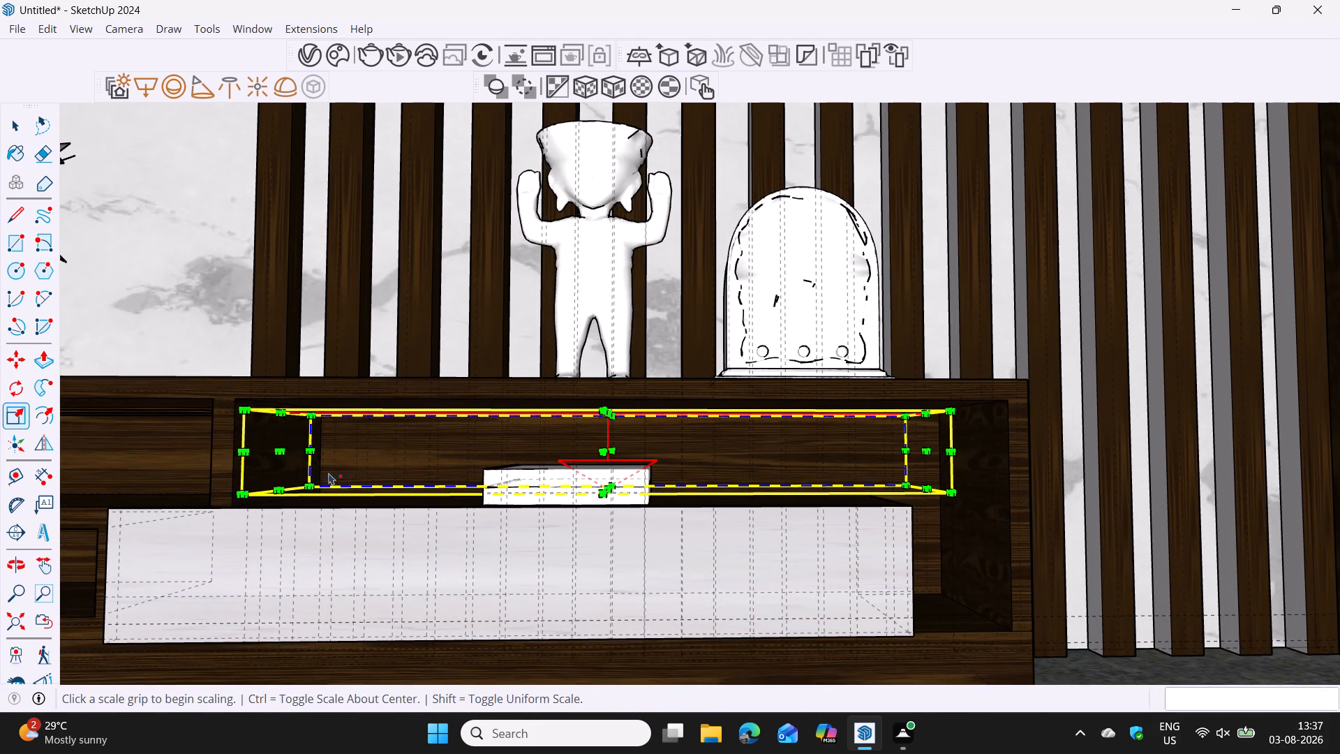
{"action": "left_click", "coordinate": [280, 450]}
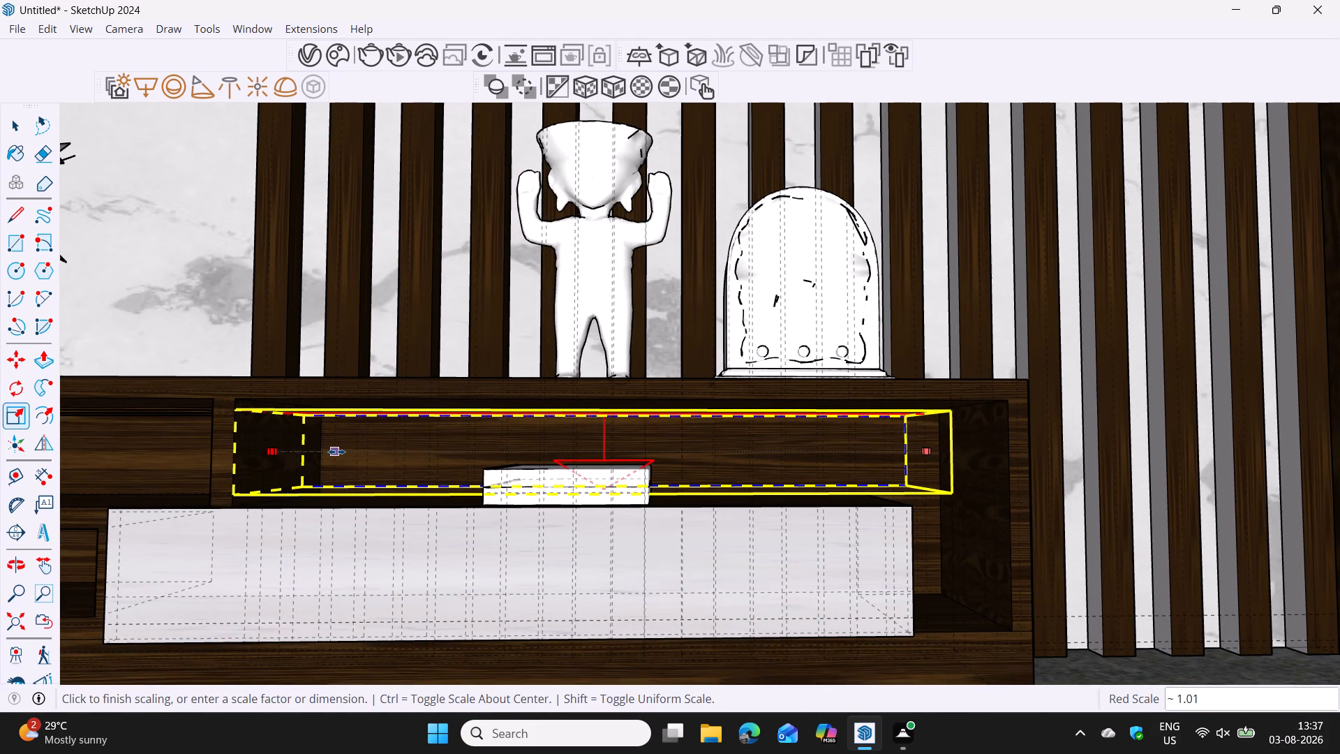
{"action": "left_click", "coordinate": [341, 454]}
{"action": "middle_click_drag", "start_coordinate": [329, 462], "coordinate": [362, 469]}
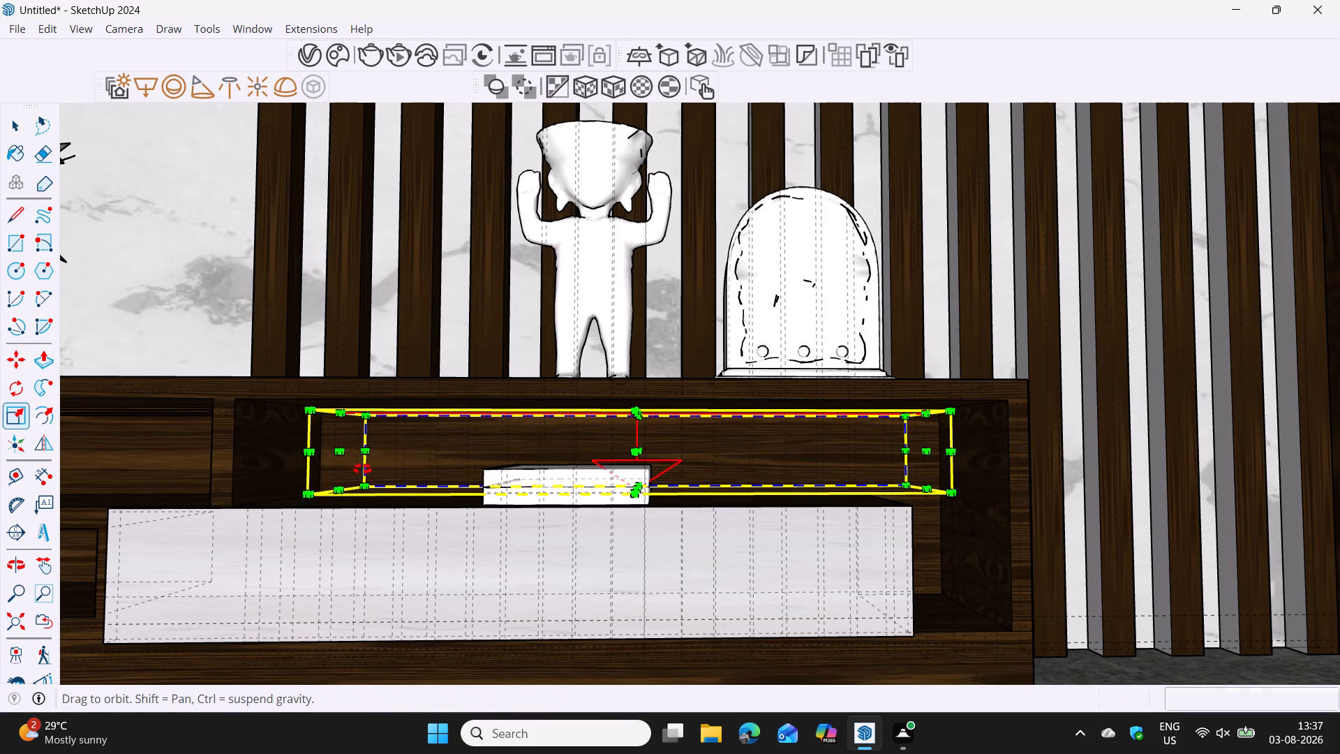
{"action": "middle_click_drag", "start_coordinate": [362, 469], "coordinate": [429, 465]}
{"action": "left_click", "coordinate": [327, 454]}
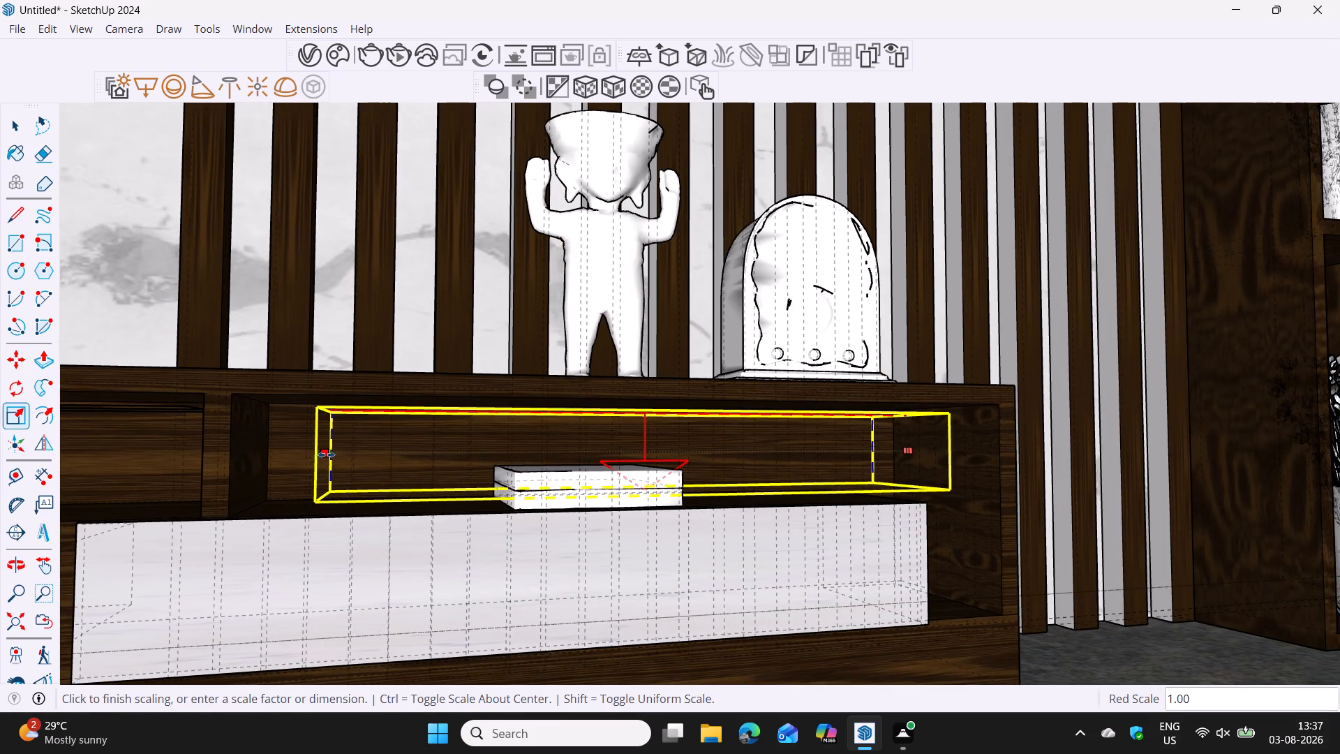
{"action": "left_click", "coordinate": [302, 455]}
{"action": "scroll", "coordinate": [412, 482], "scroll_direction": "down", "scroll_amount": 5}
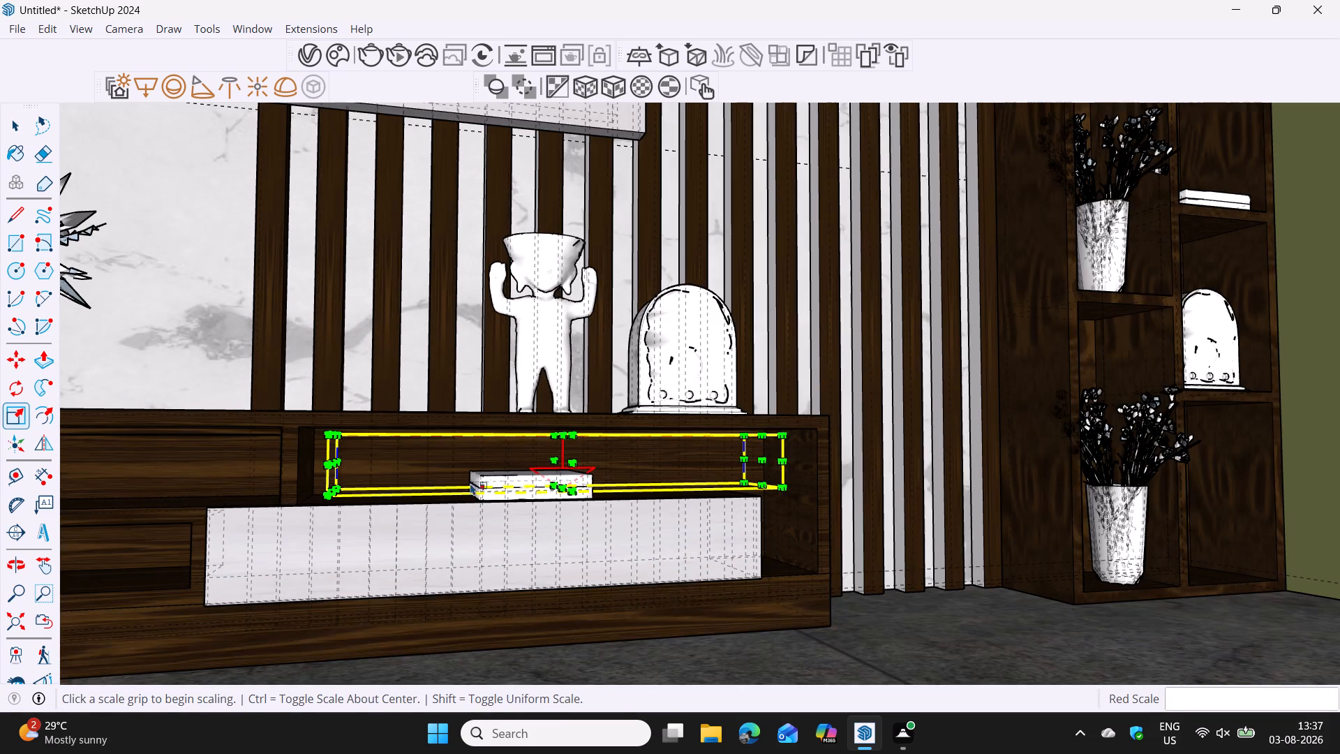
{"action": "middle_click_drag", "start_coordinate": [491, 478], "coordinate": [415, 471], "text": "shift"}
{"action": "middle_click_drag", "start_coordinate": [471, 459], "coordinate": [438, 469]}
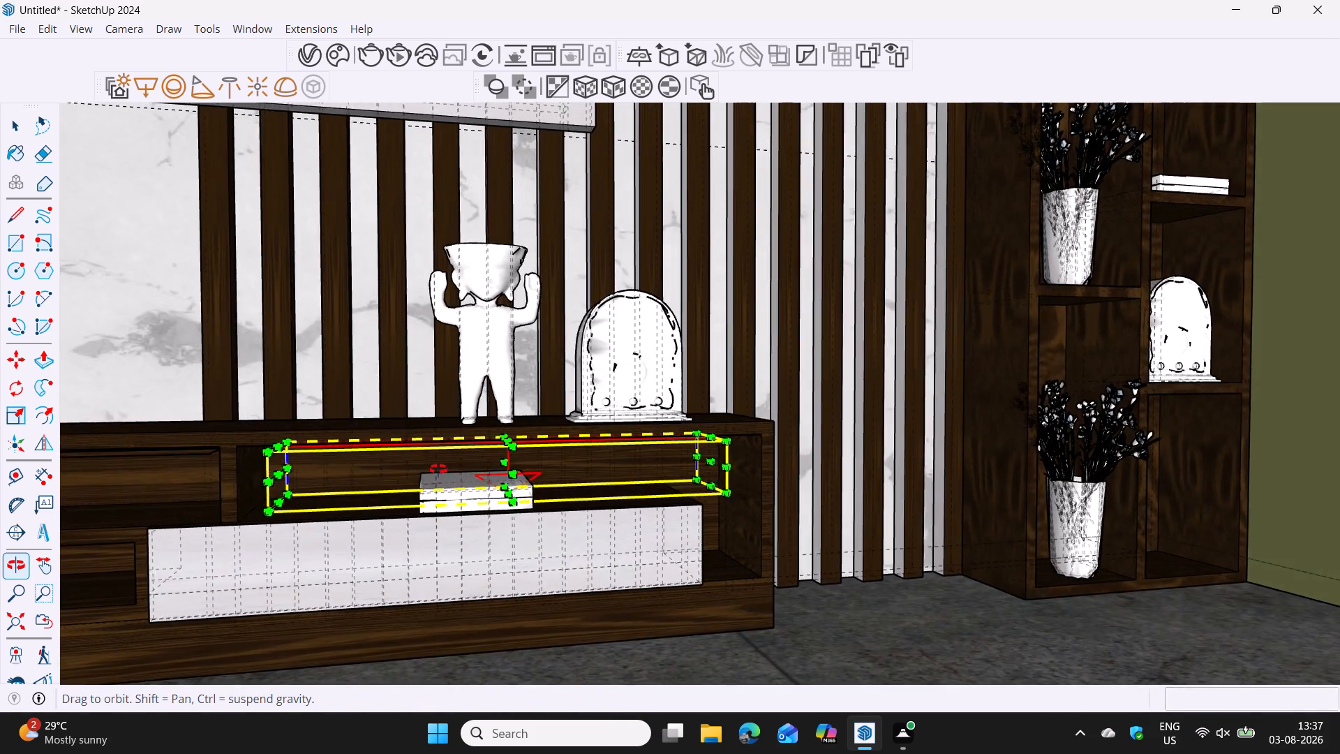
{"action": "middle_click_drag", "start_coordinate": [438, 469], "coordinate": [408, 425]}
{"action": "scroll", "coordinate": [542, 458], "scroll_direction": "down", "scroll_amount": 4}
{"action": "scroll", "coordinate": [552, 526], "scroll_direction": "down", "scroll_amount": 4}
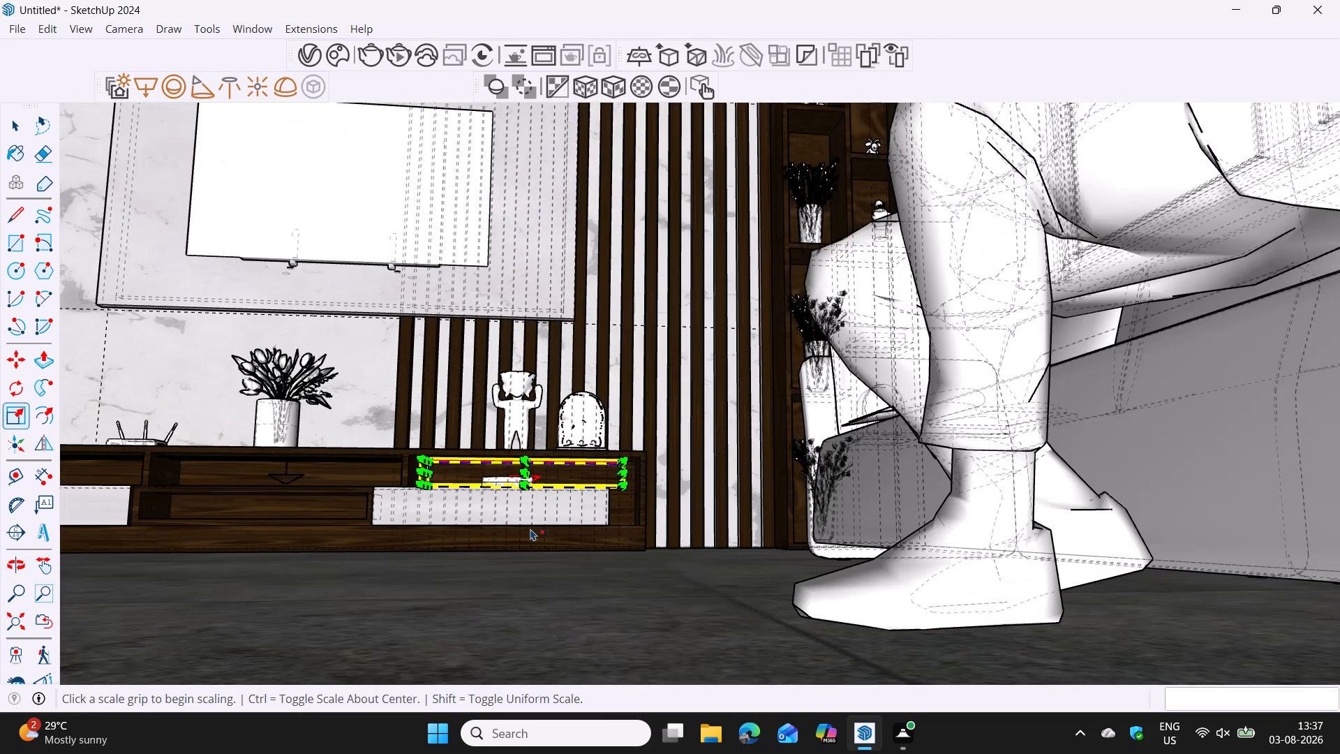
{"action": "key", "text": "space"}
{"action": "key", "text": "Escape"}
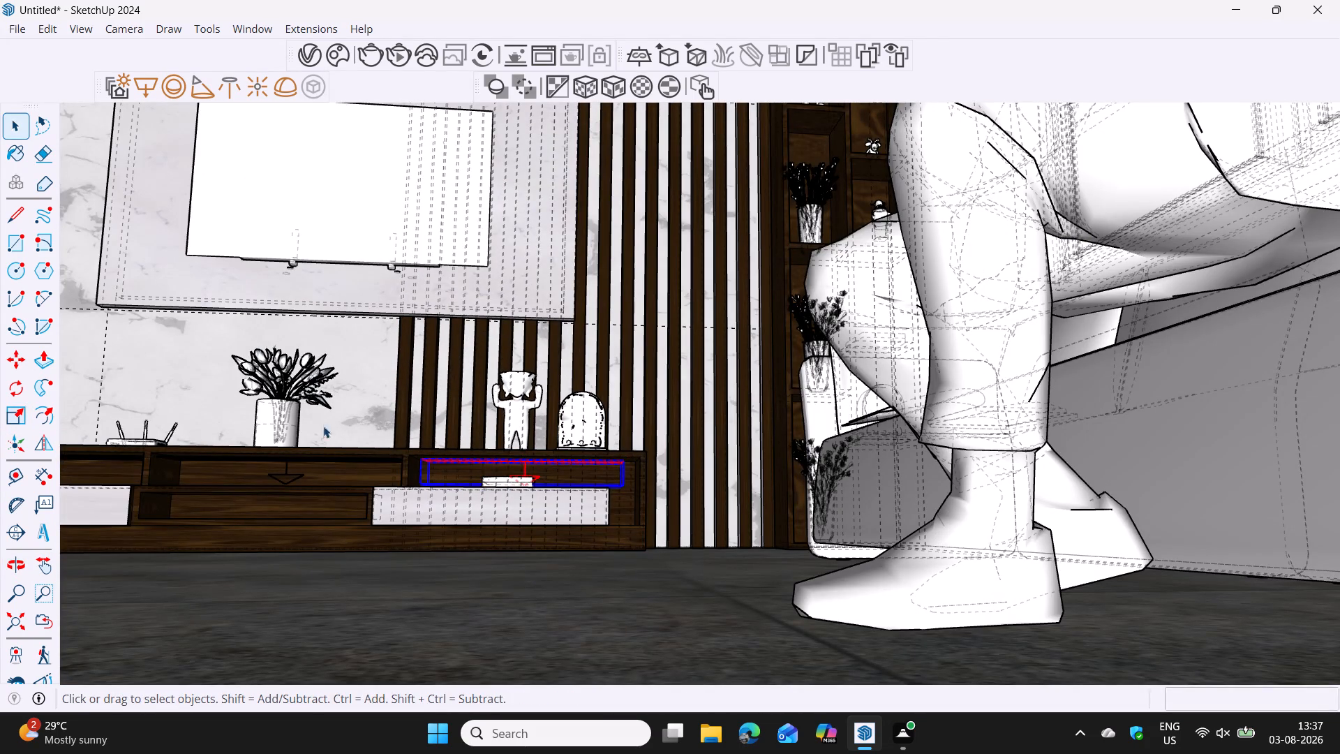
{"action": "left_click", "coordinate": [20, 618]}
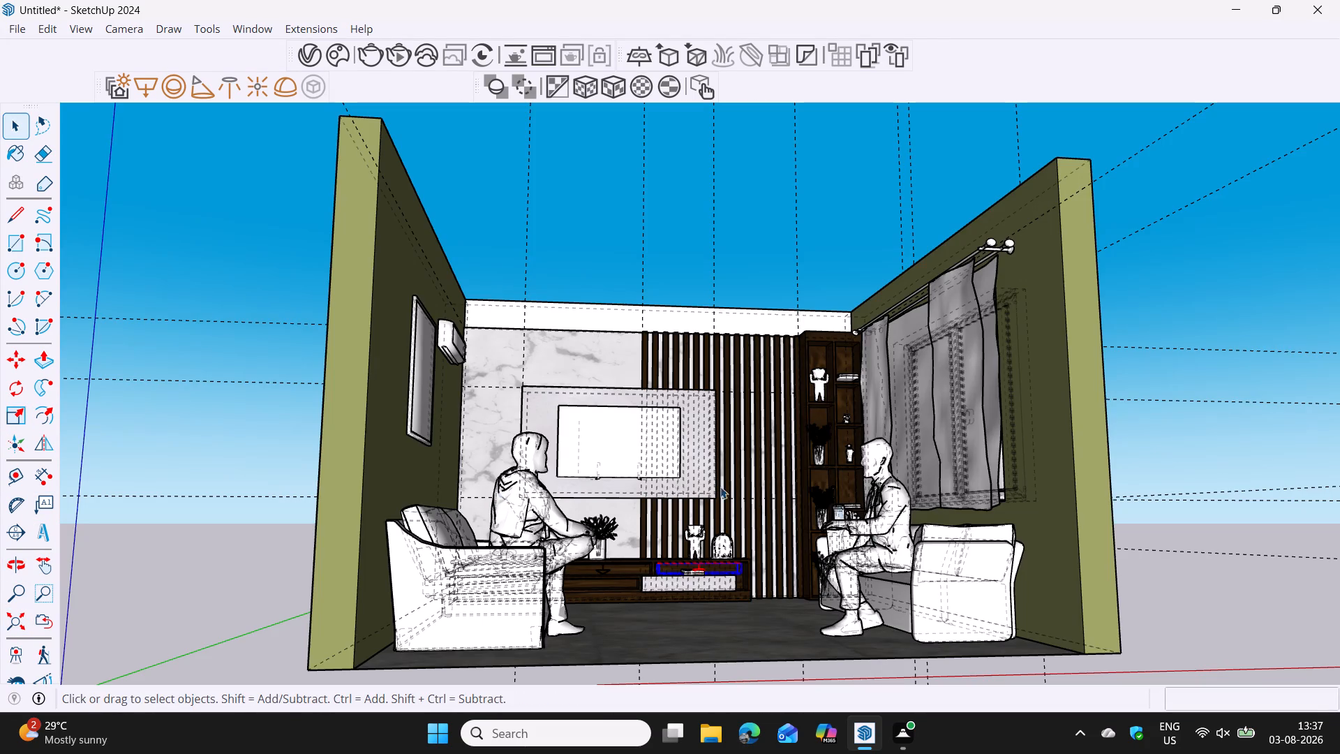
Copy the middle rectangle light about 6" down into the open lower console compartment directly beneath it.
{"action": "key", "text": "space"}
{"action": "middle_click_drag", "start_coordinate": [726, 537], "coordinate": [687, 557]}
{"action": "scroll", "coordinate": [664, 559], "scroll_direction": "up", "scroll_amount": 15}
{"action": "middle_click_drag", "start_coordinate": [466, 606], "coordinate": [551, 473], "text": "shift"}
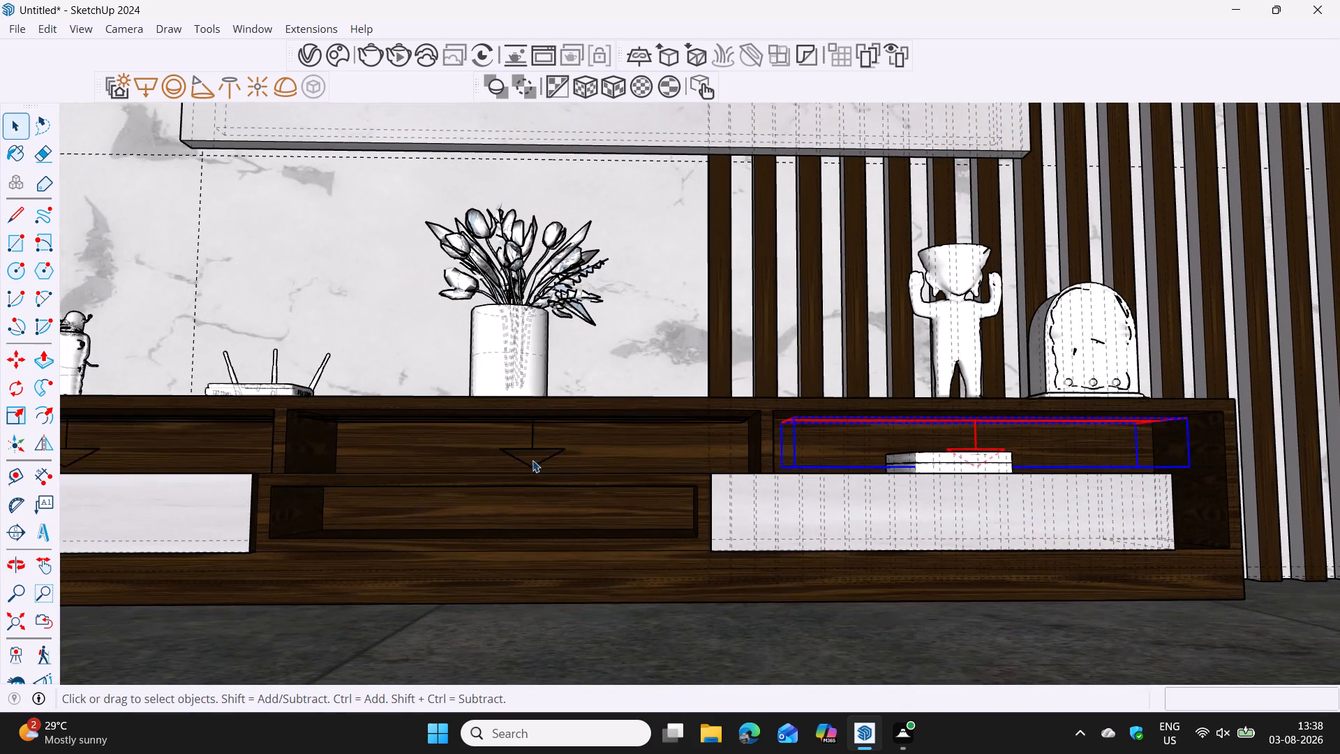
{"action": "left_click", "coordinate": [535, 465]}
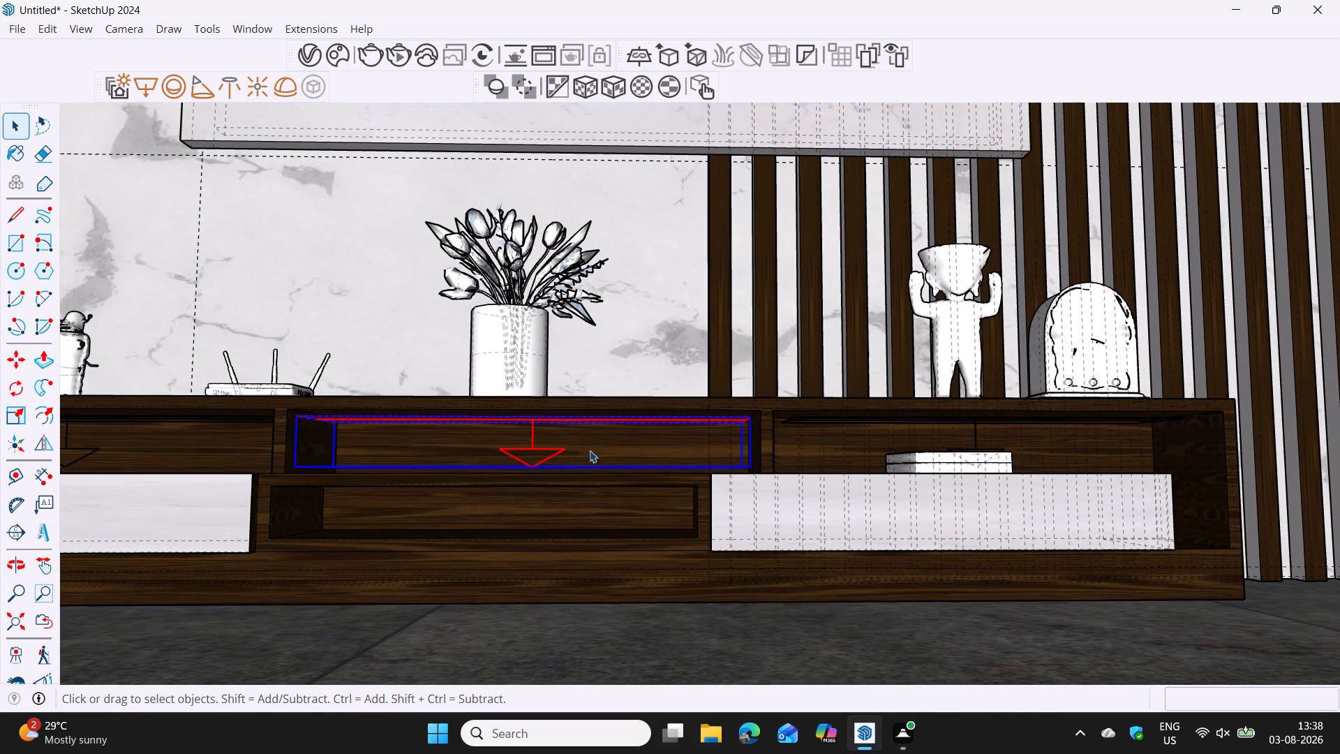
{"action": "key", "text": "m"}
{"action": "left_click", "coordinate": [335, 424]}
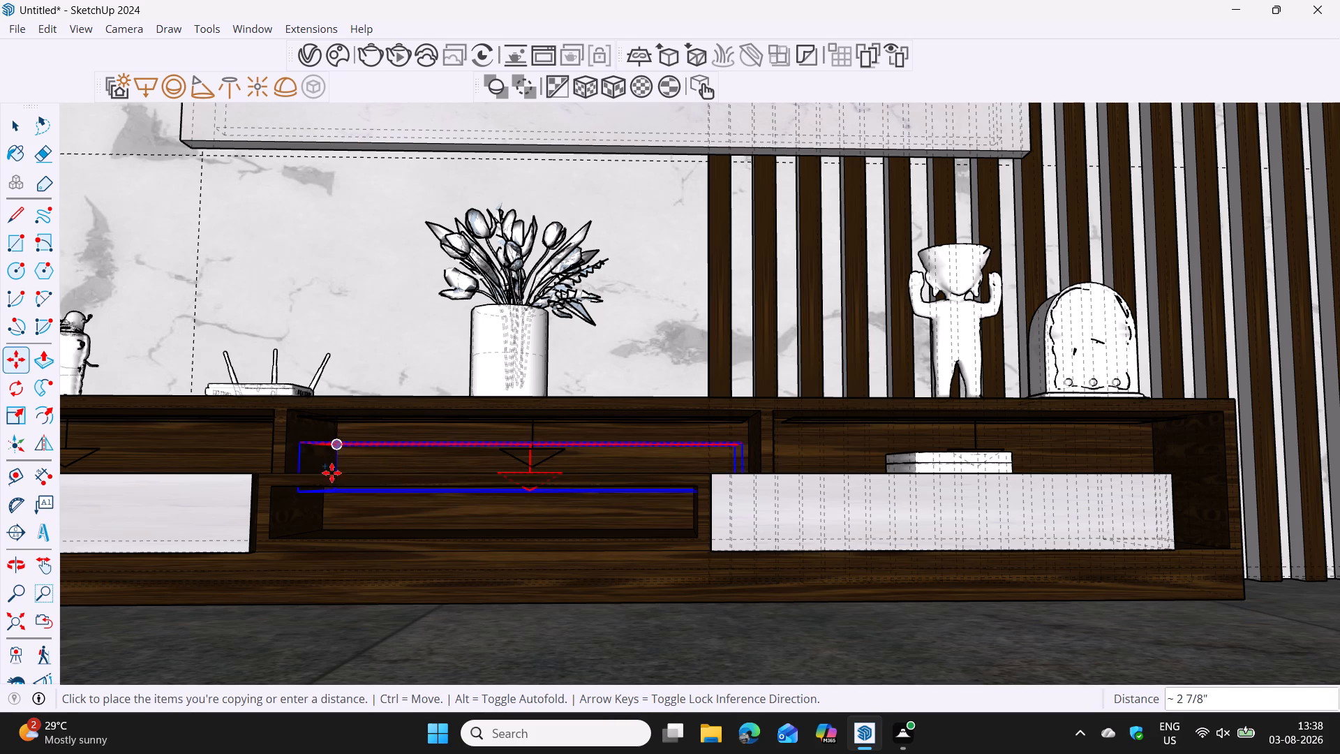
{"action": "scroll", "coordinate": [326, 494], "scroll_direction": "up", "scroll_amount": 3}
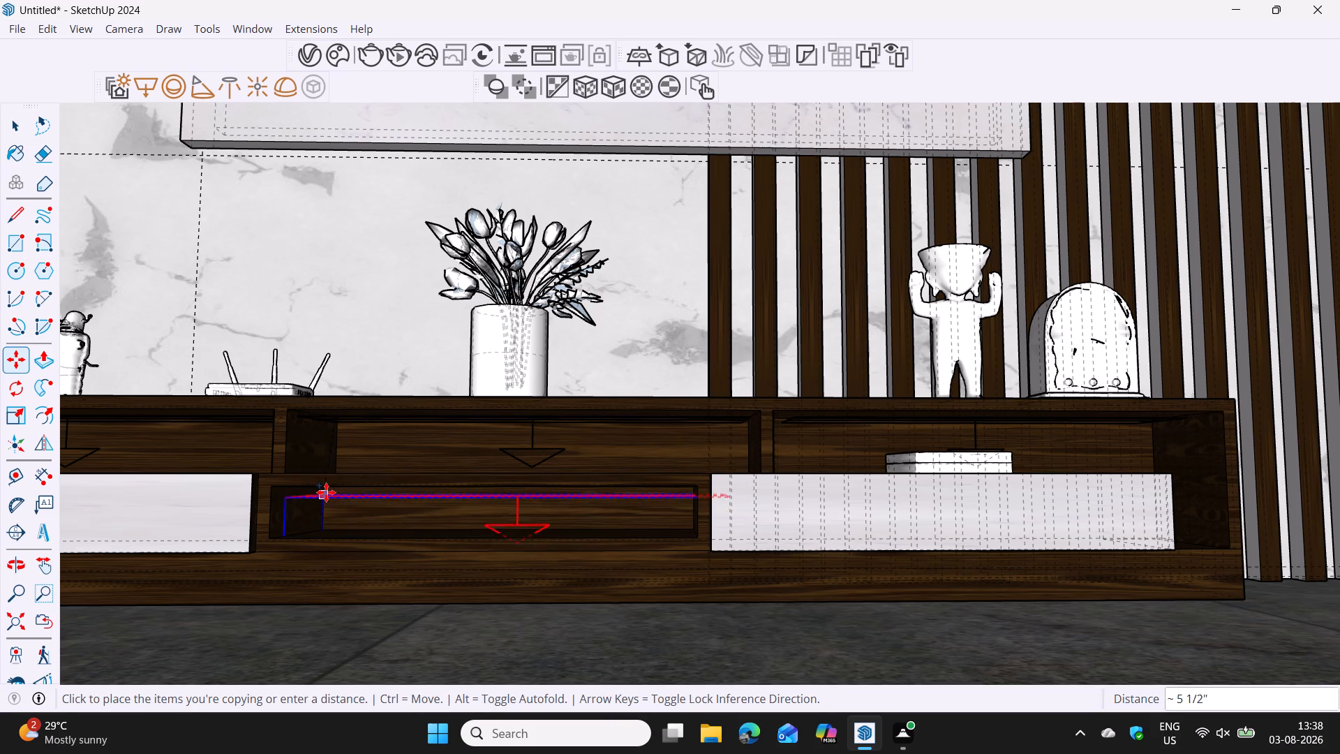
{"action": "middle_click_drag", "start_coordinate": [326, 492], "coordinate": [375, 451]}
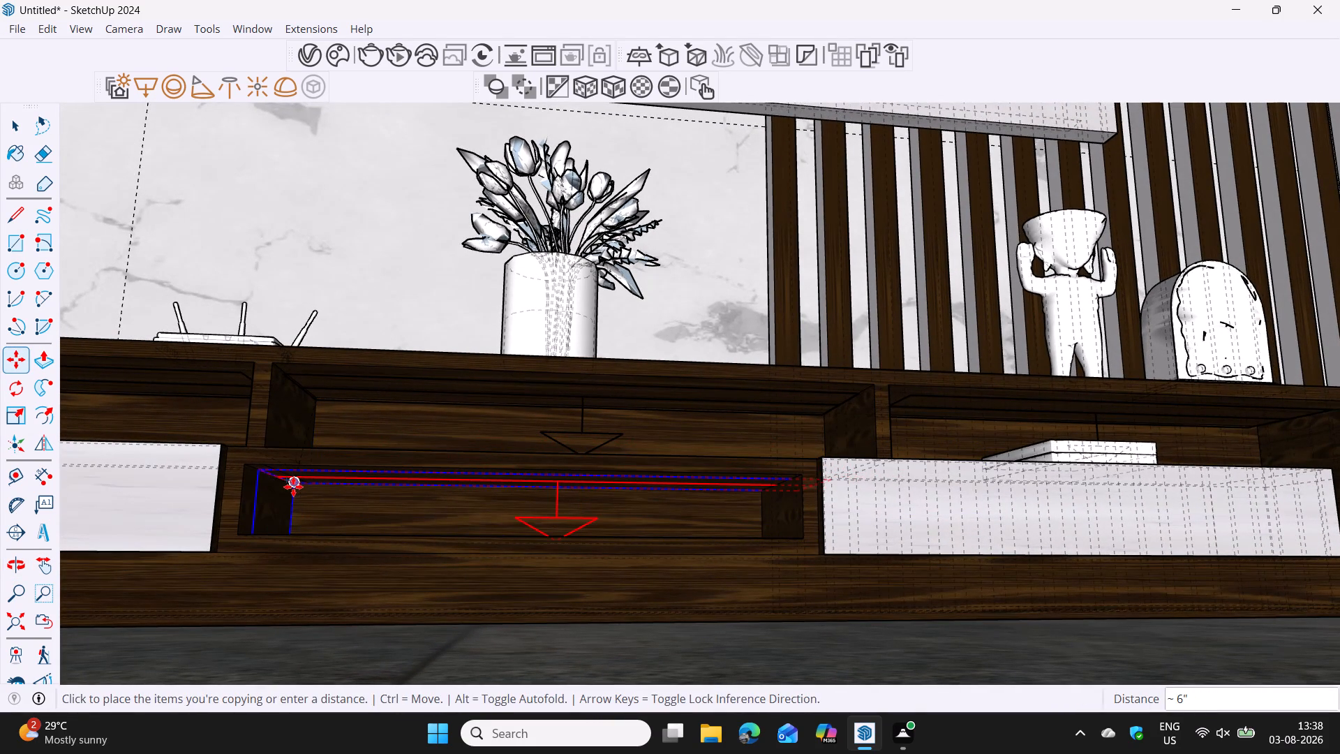
{"action": "left_click", "coordinate": [294, 476]}
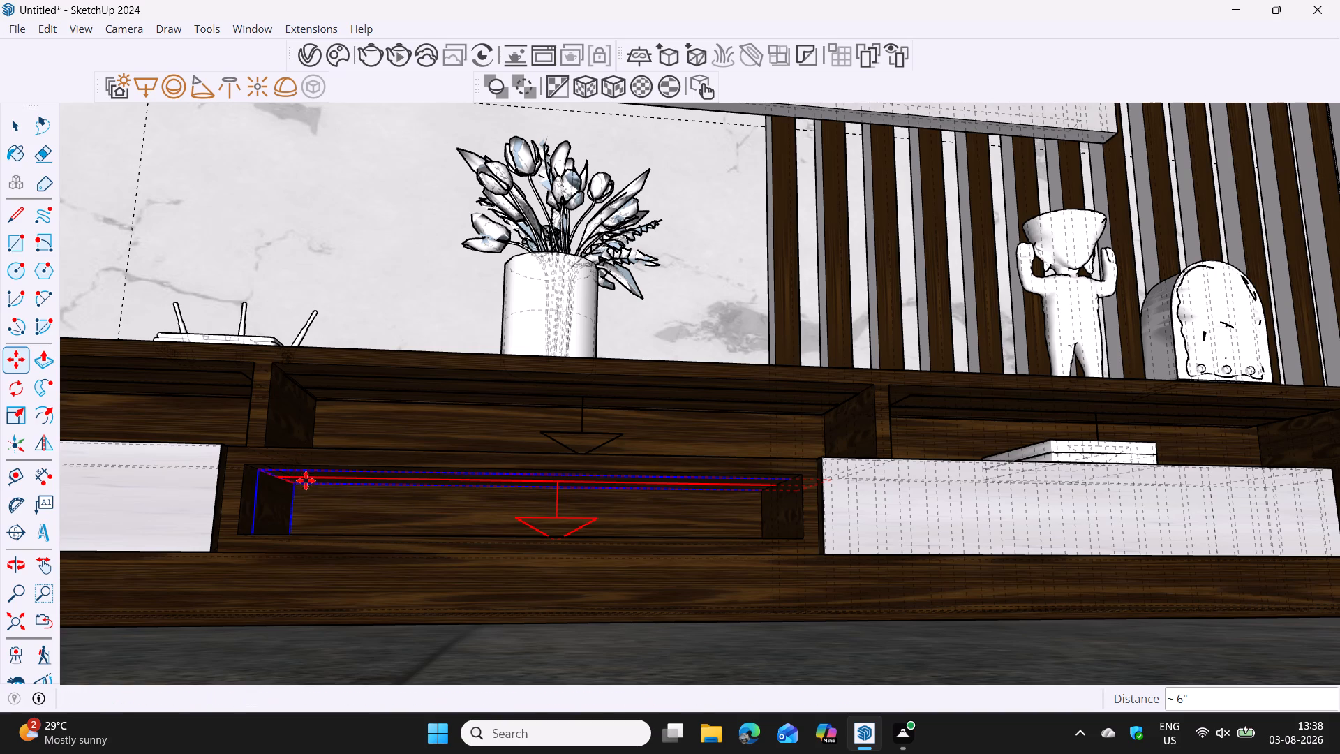
Scale the copied light to 0.97 along the red axis from its router-side end and 0.81 along the blue axis from its top.
{"action": "scroll", "coordinate": [448, 521], "scroll_direction": "down", "scroll_amount": 1}
{"action": "middle_click_drag", "start_coordinate": [489, 533], "coordinate": [495, 565]}
{"action": "key", "text": "s"}
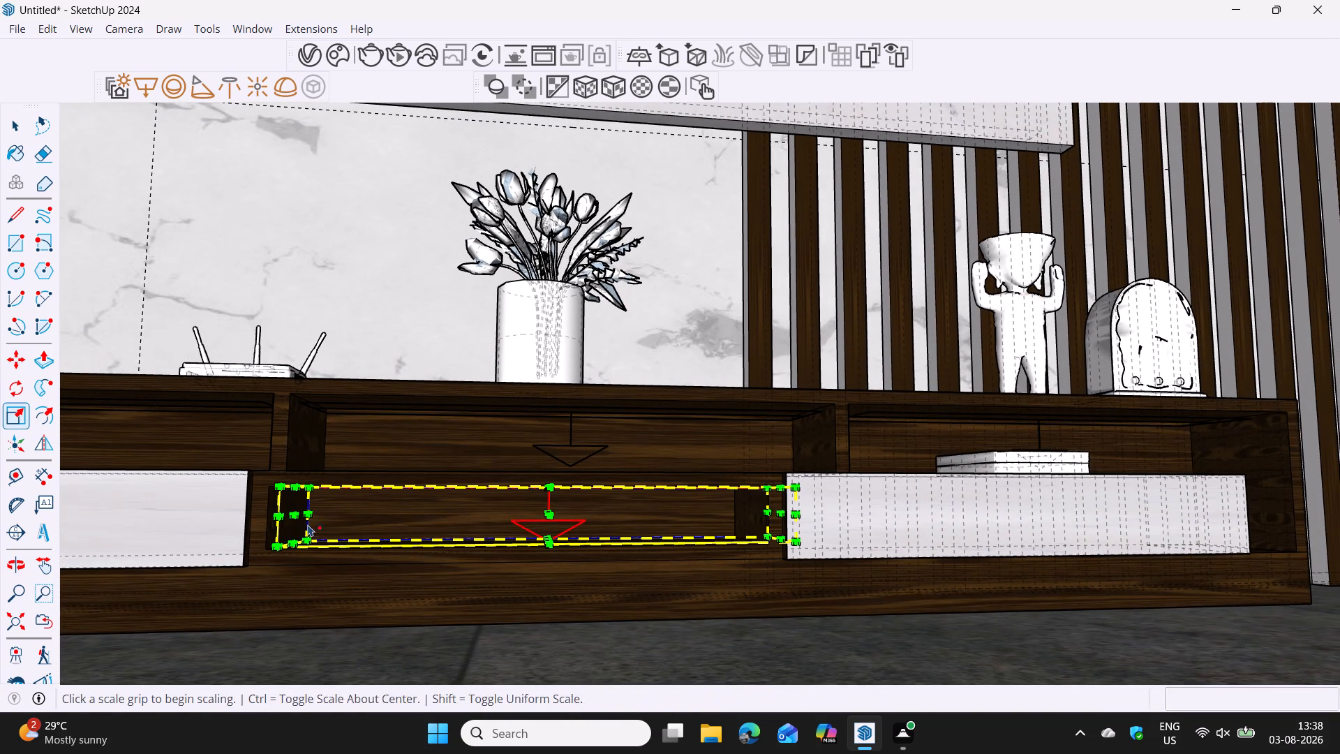
{"action": "middle_click_drag", "start_coordinate": [309, 524], "coordinate": [359, 518]}
{"action": "left_click", "coordinate": [285, 513]}
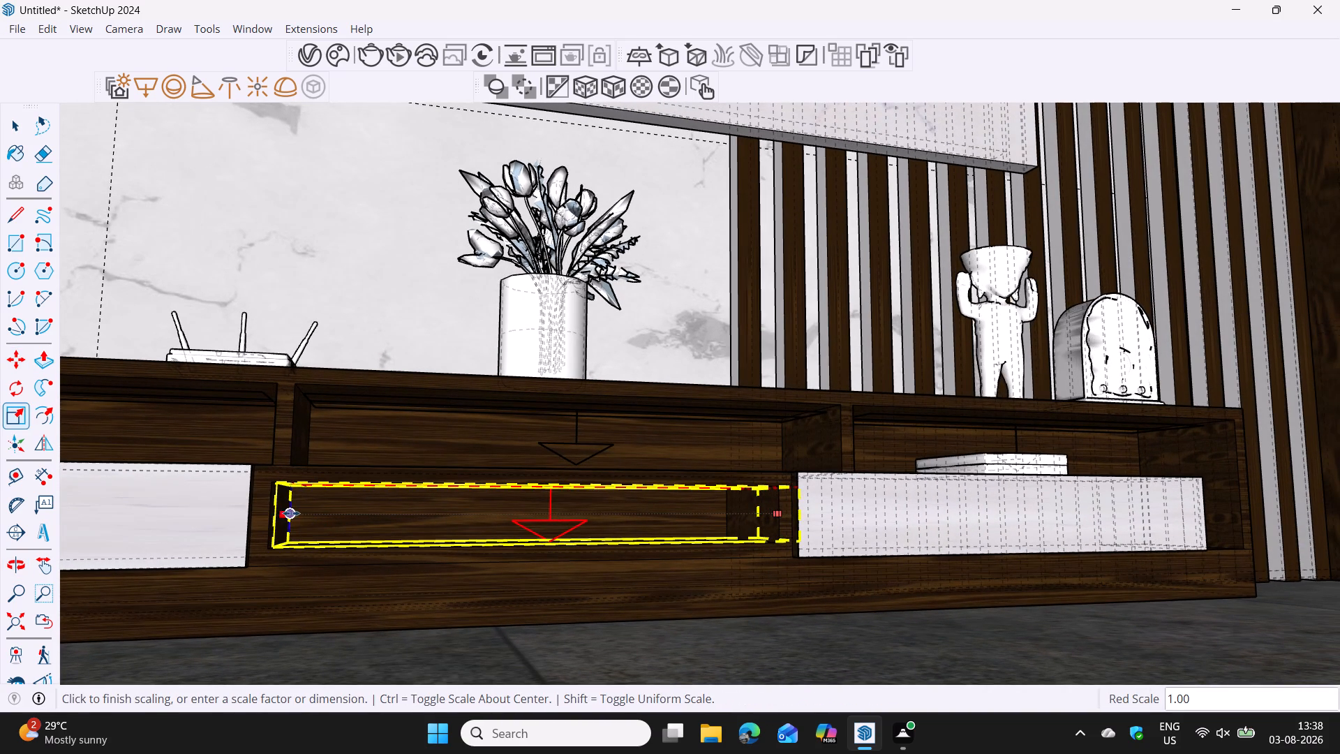
{"action": "left_click", "coordinate": [299, 511]}
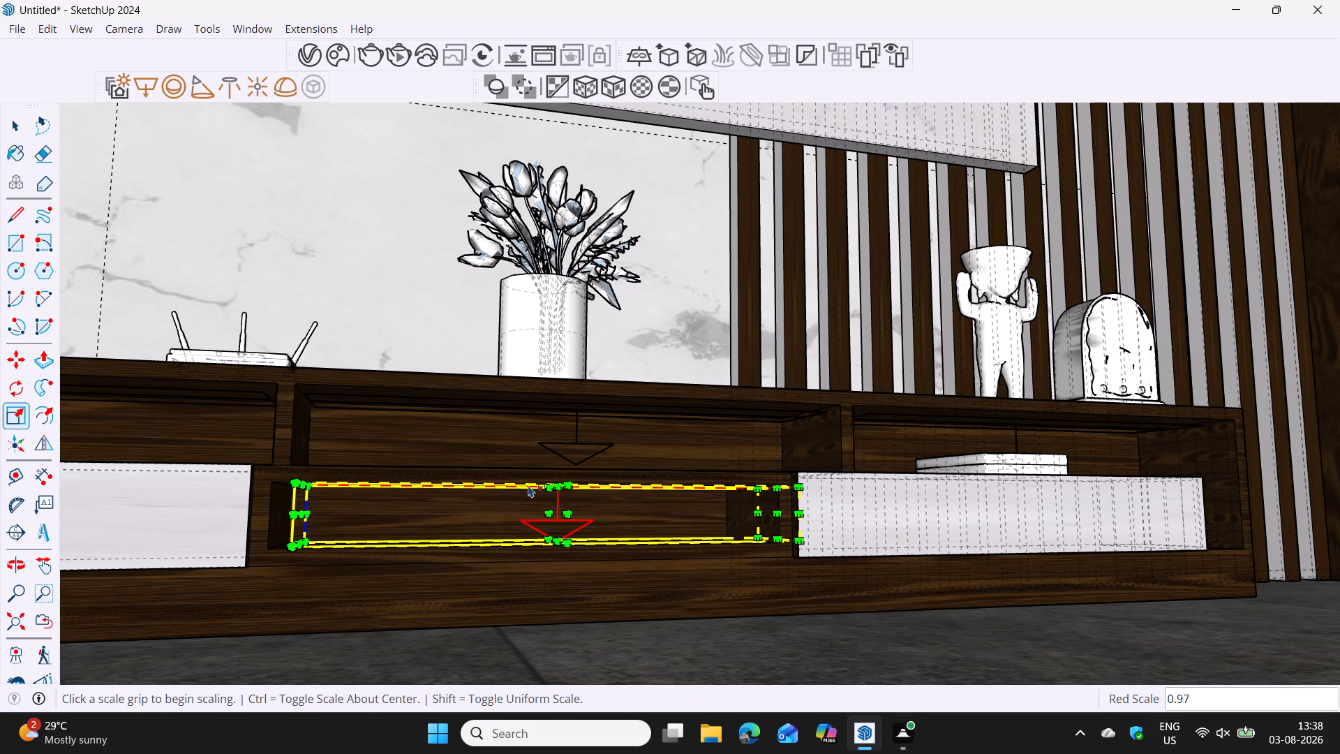
{"action": "left_click", "coordinate": [558, 486]}
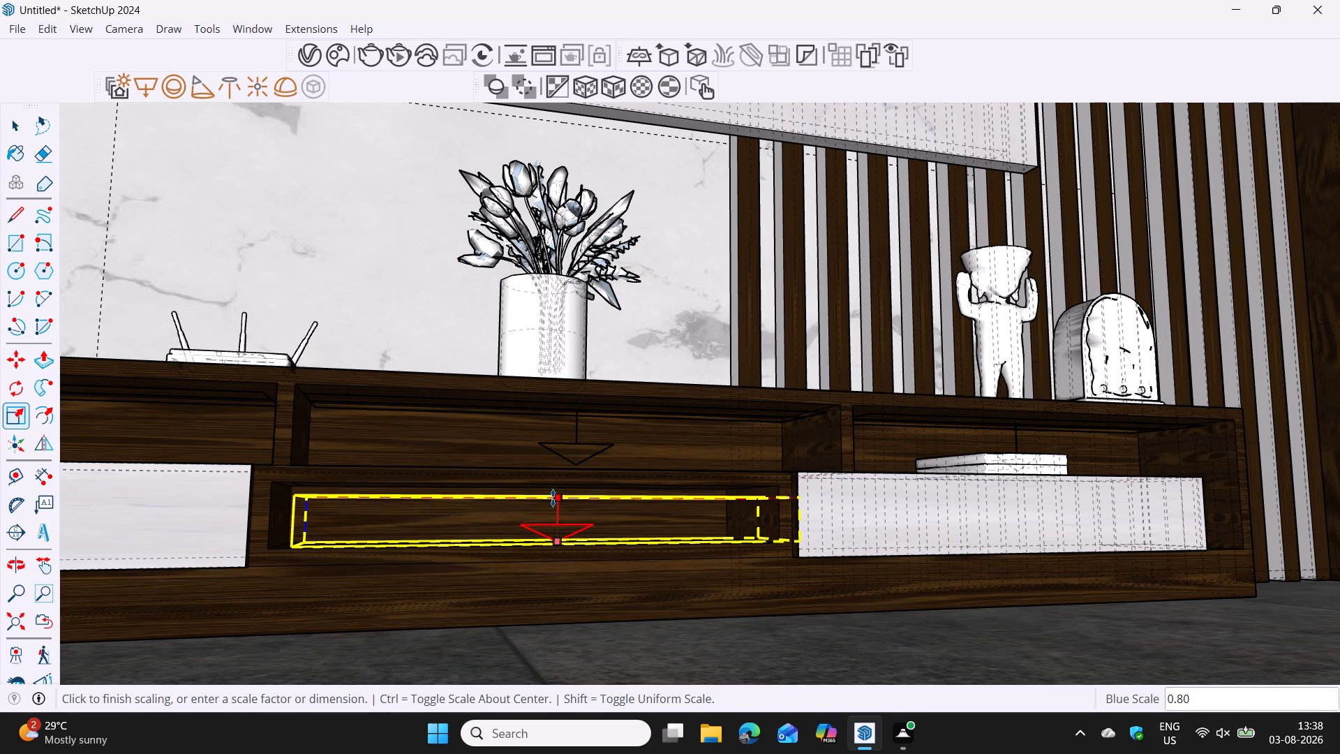
{"action": "left_click", "coordinate": [553, 497]}
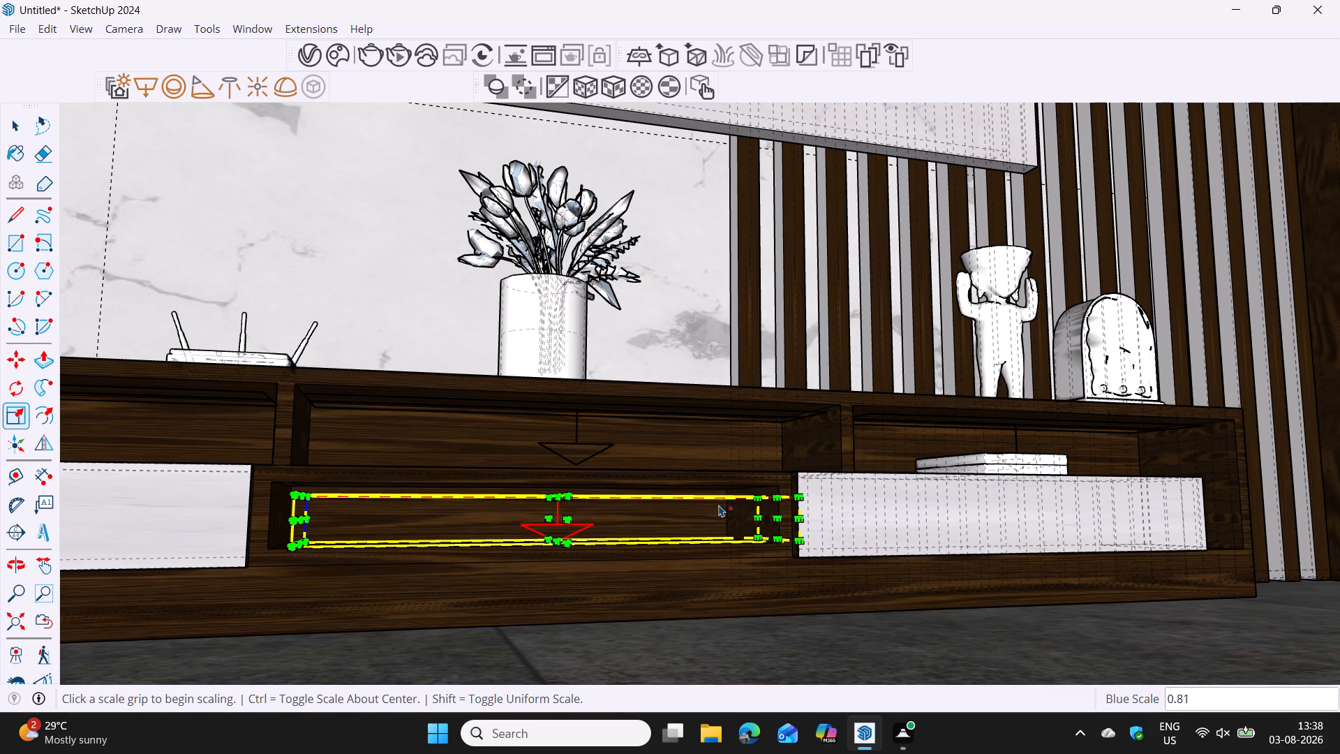
Scale the same light to 0.89 along the red axis from its figurine-side end and about 0.77 along the blue axis from its bottom.
{"action": "left_click", "coordinate": [779, 519]}
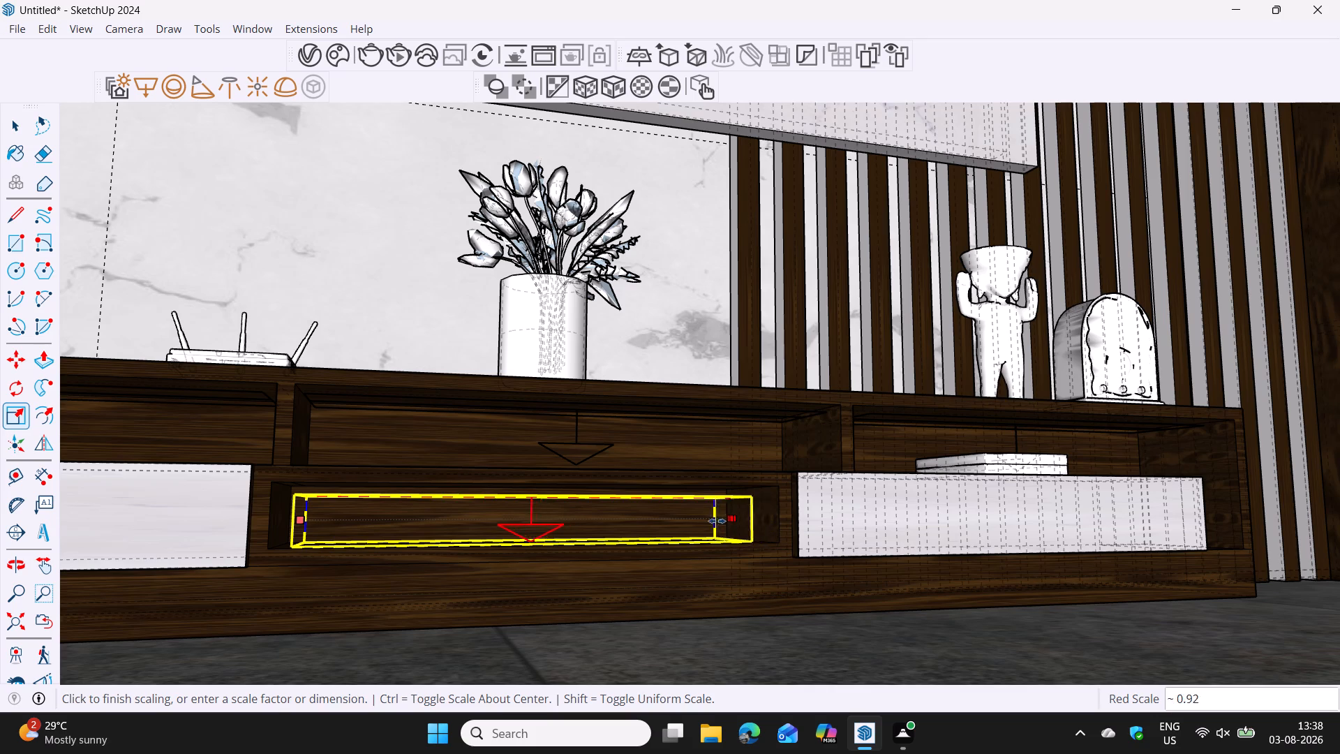
{"action": "middle_click_drag", "start_coordinate": [699, 519], "coordinate": [636, 531]}
{"action": "scroll", "coordinate": [636, 531], "scroll_direction": "up", "scroll_amount": 1}
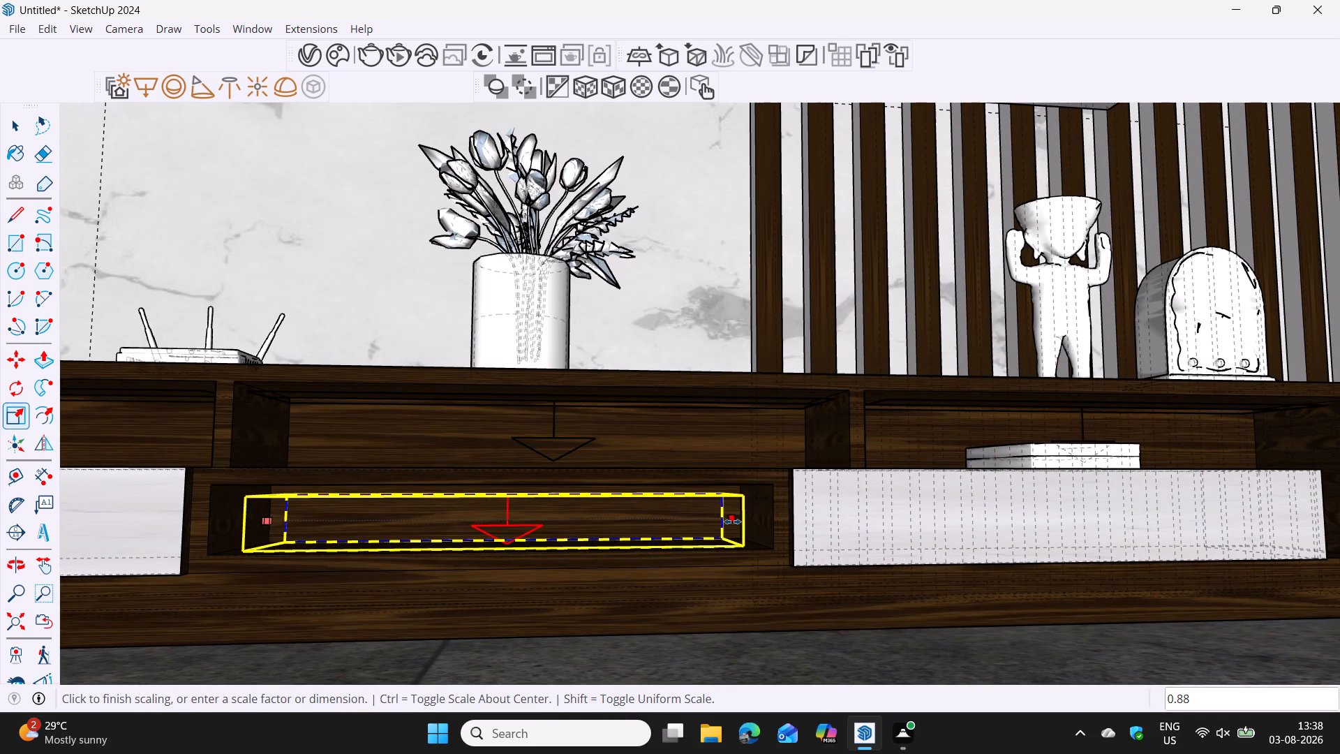
{"action": "left_click", "coordinate": [735, 522]}
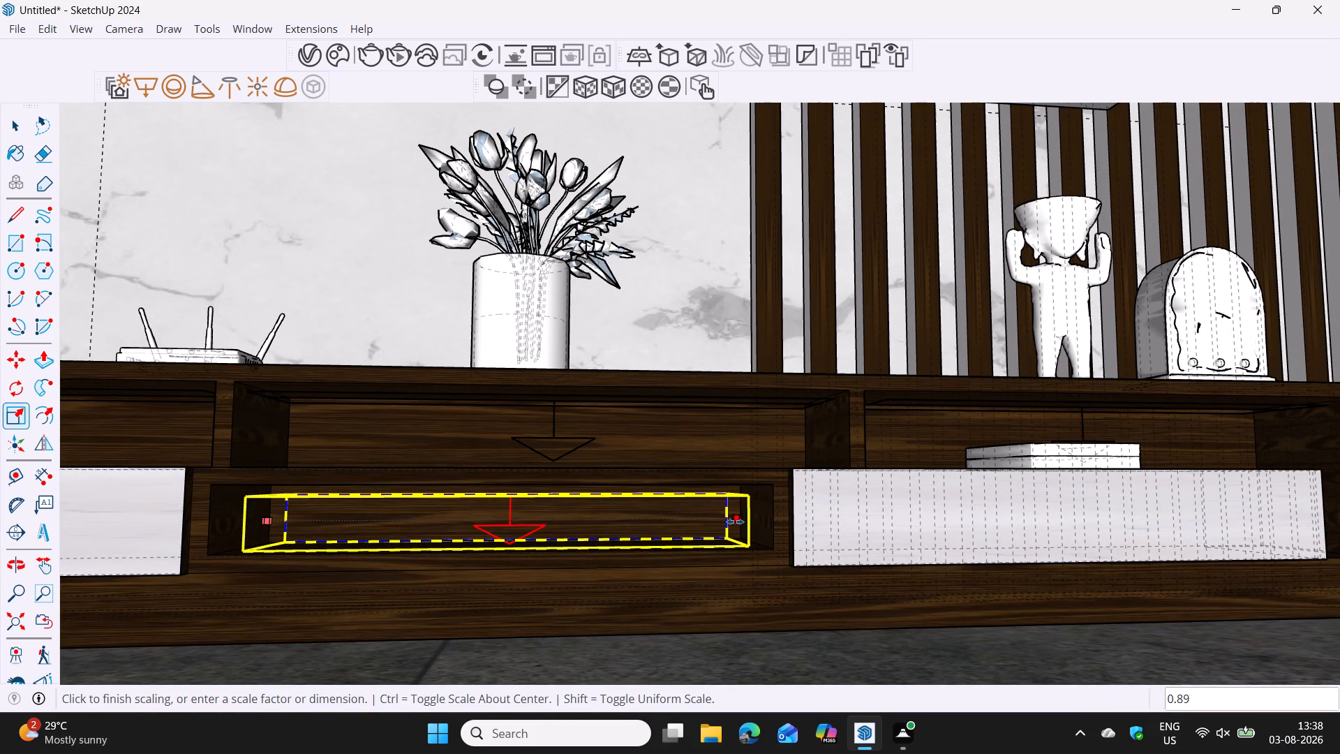
{"action": "left_click", "coordinate": [513, 541]}
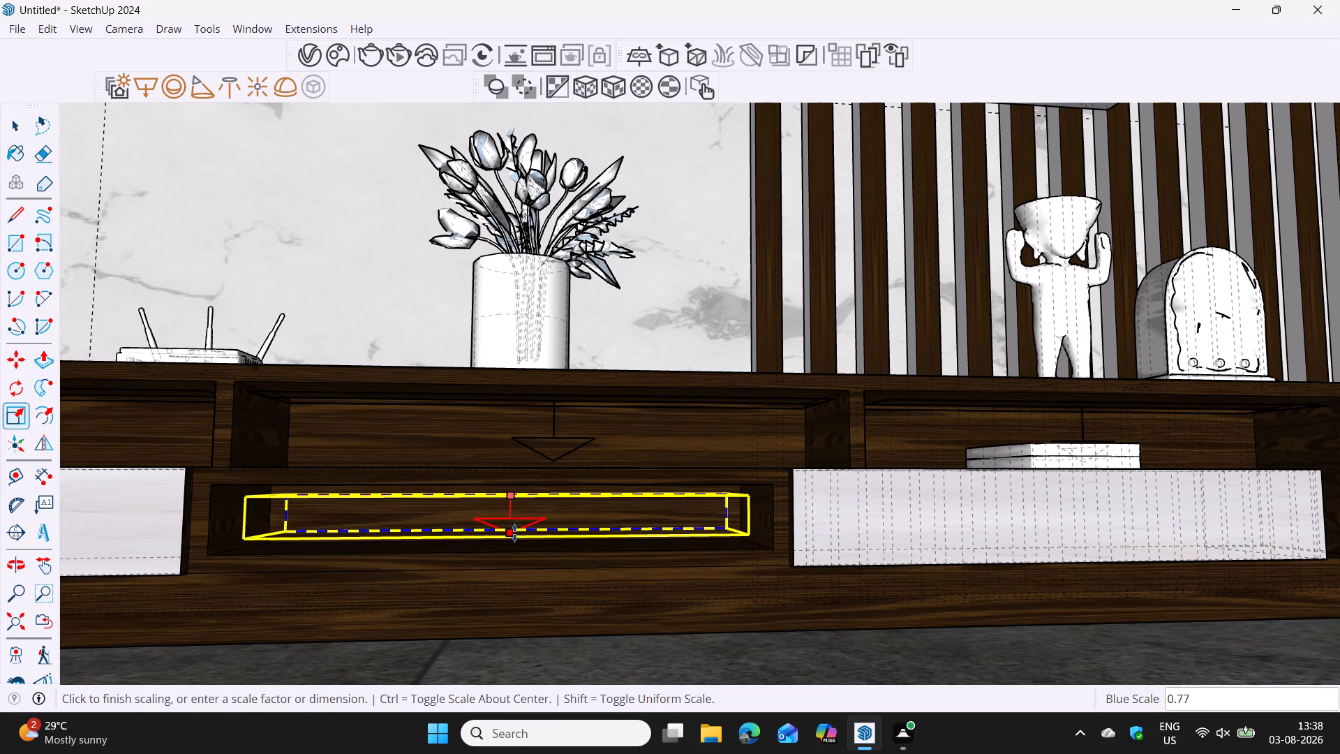
{"action": "left_click", "coordinate": [514, 533]}
{"action": "key", "text": "space"}
{"action": "scroll", "coordinate": [555, 476], "scroll_direction": "down", "scroll_amount": 2}
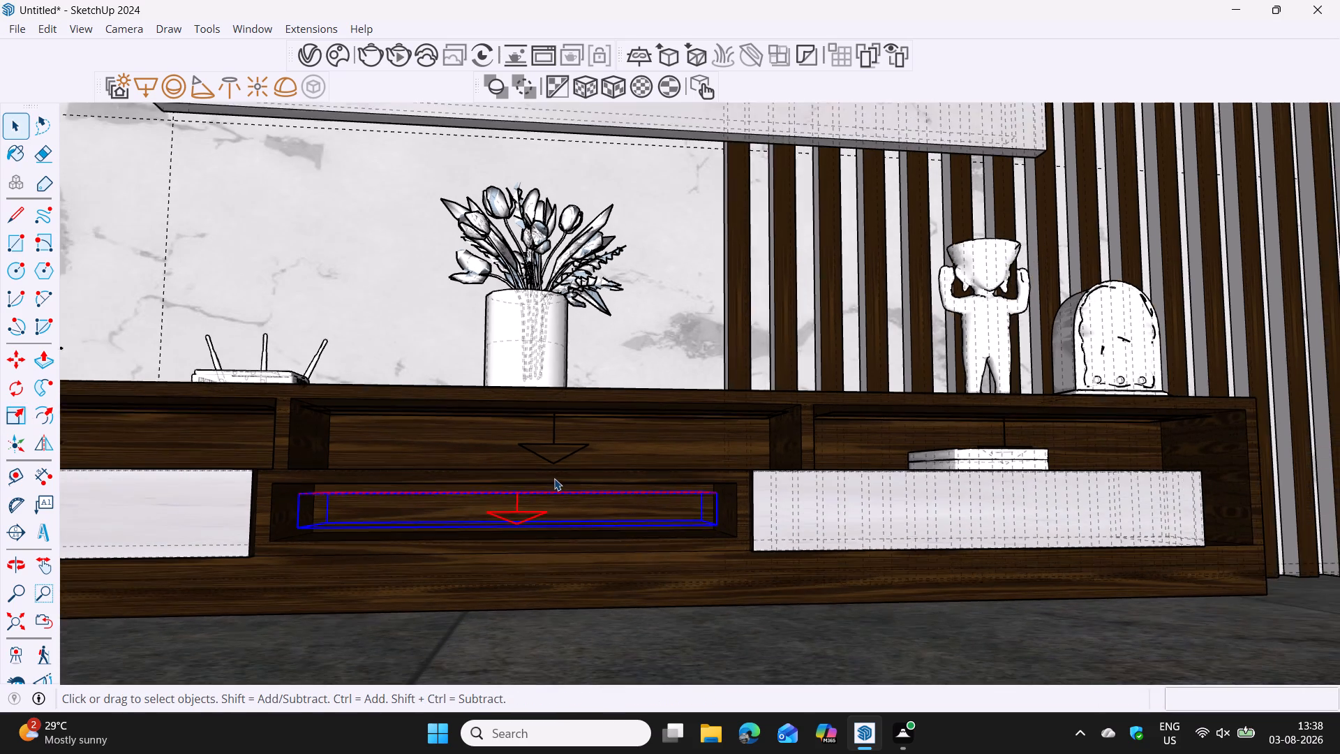
{"action": "scroll", "coordinate": [554, 478], "scroll_direction": "down", "scroll_amount": 1}
{"action": "left_click", "coordinate": [637, 343]}
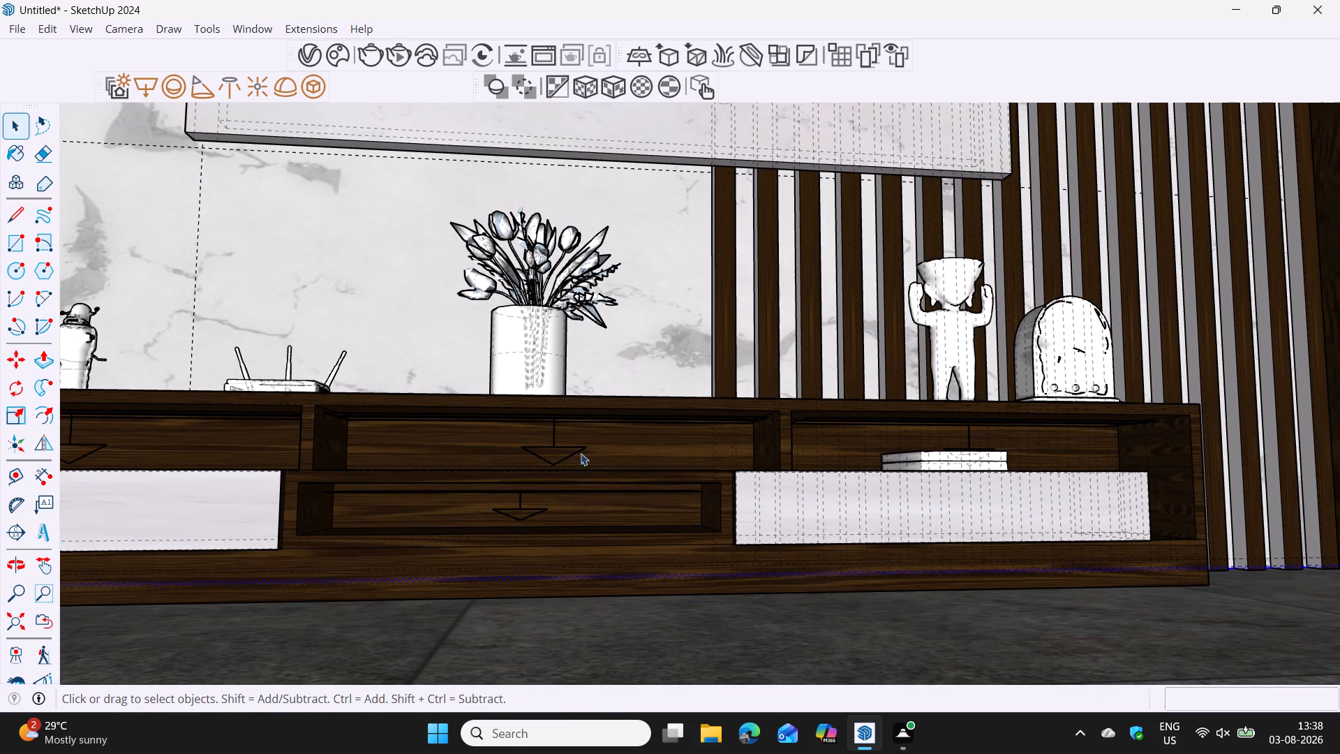
Turn off the dashed back-edge display for the model.
{"action": "scroll", "coordinate": [572, 482], "scroll_direction": "down", "scroll_amount": 8}
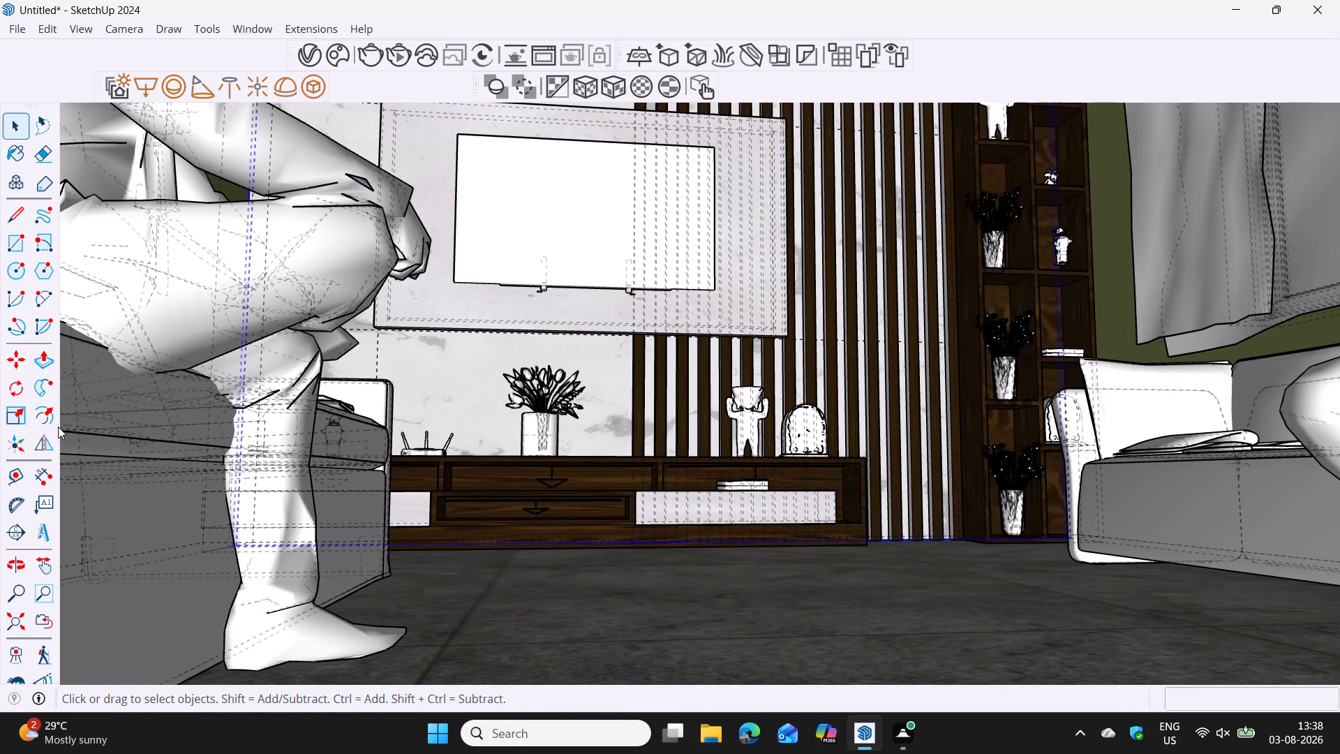
{"action": "key", "text": "k"}
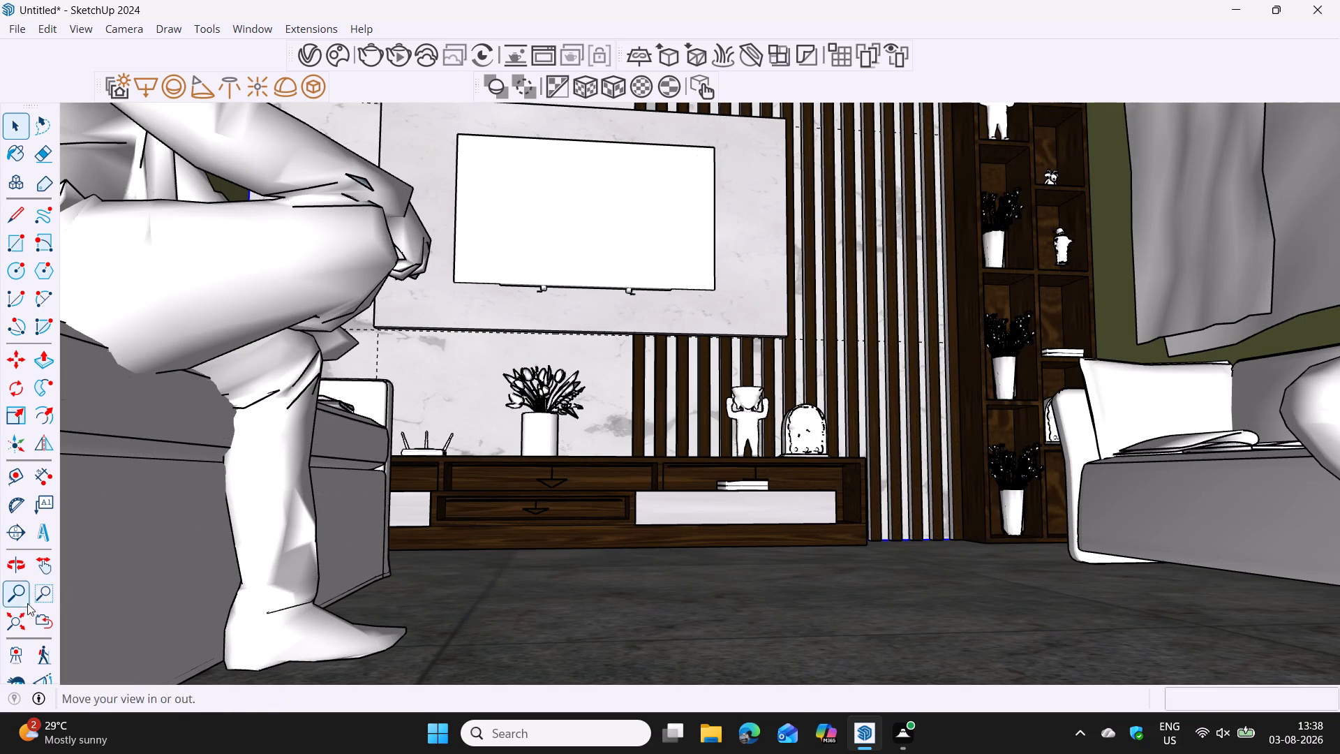
Start a new IES light using three-lobe-vee.ies from the ies-lights-pack folder under plugins > IES lights.
{"action": "left_click", "coordinate": [24, 616]}
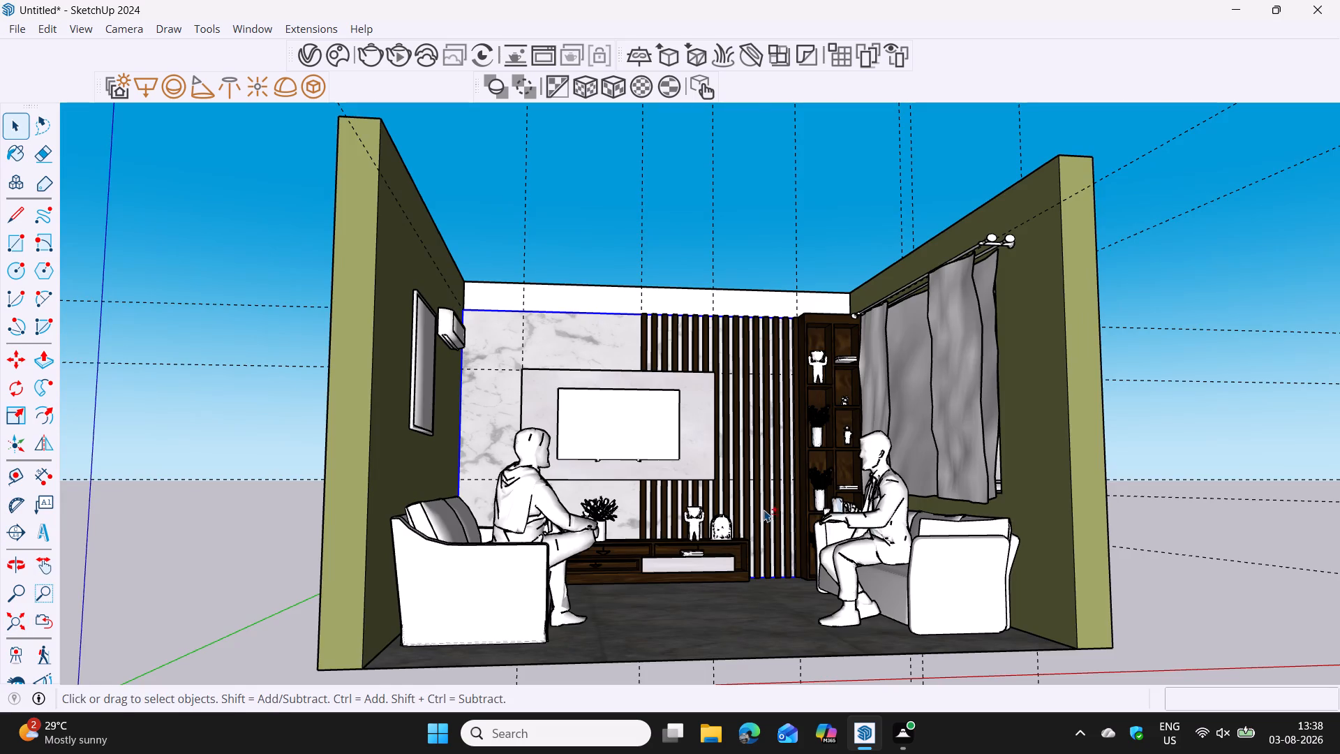
{"action": "middle_click_drag", "start_coordinate": [764, 510], "coordinate": [526, 505], "text": "shift"}
{"action": "middle_click_drag", "start_coordinate": [487, 439], "coordinate": [478, 481]}
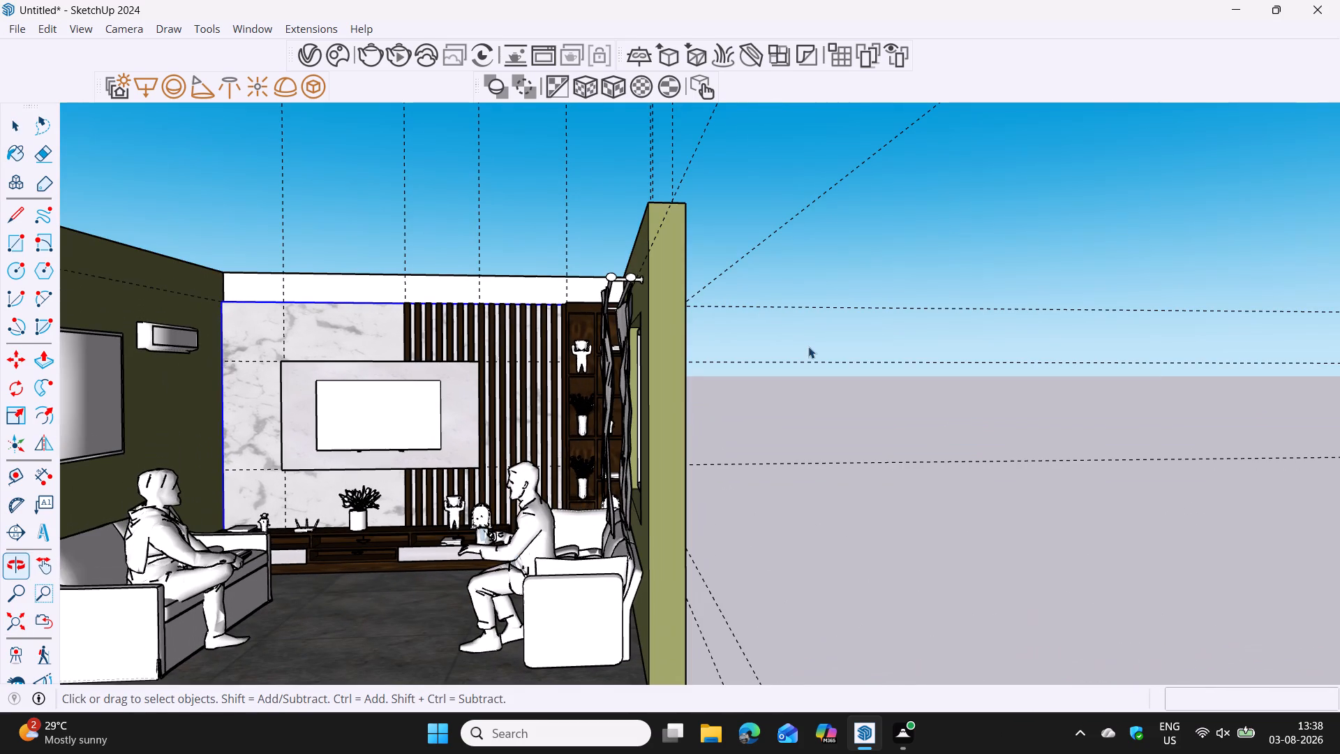
{"action": "left_click", "coordinate": [955, 223]}
{"action": "middle_click_drag", "start_coordinate": [520, 346], "coordinate": [429, 360], "text": "shift"}
{"action": "middle_click_drag", "start_coordinate": [336, 372], "coordinate": [464, 380]}
{"action": "scroll", "coordinate": [477, 374], "scroll_direction": "up", "scroll_amount": 2}
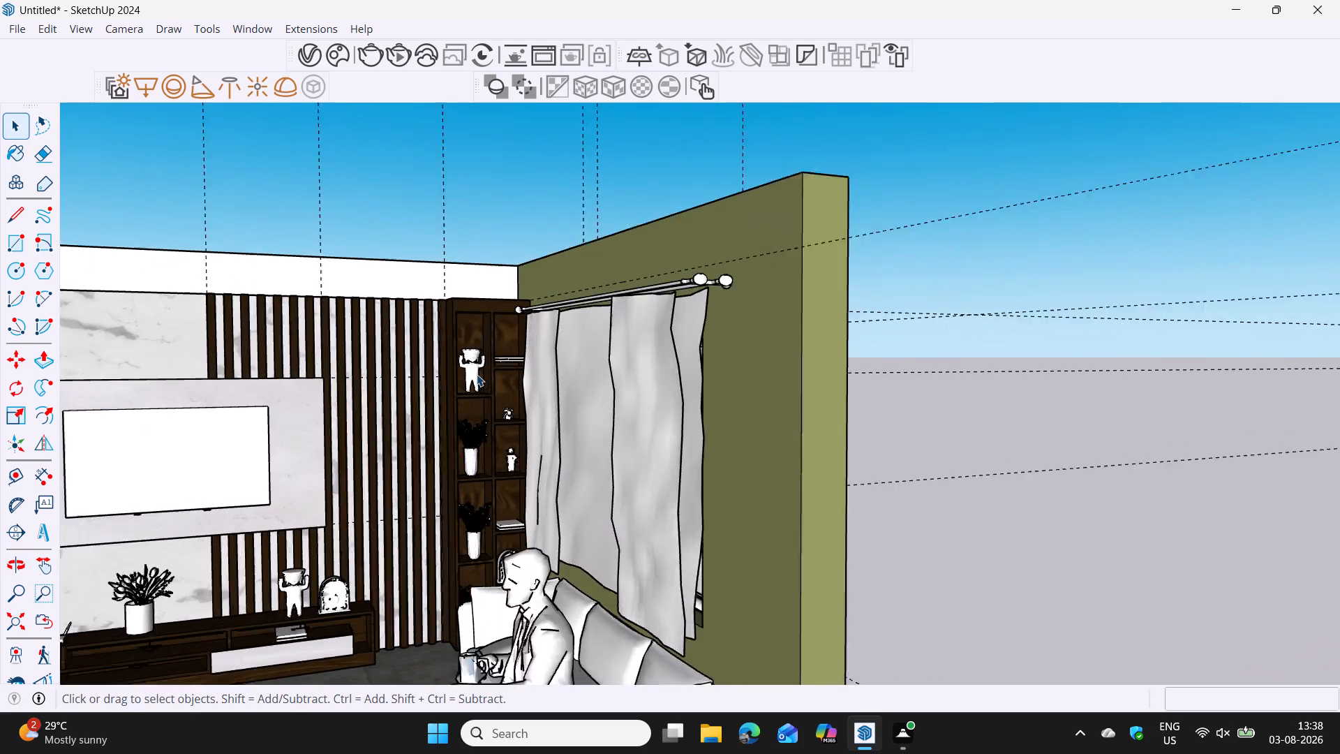
{"action": "scroll", "coordinate": [477, 374], "scroll_direction": "up", "scroll_amount": 6}
{"action": "middle_click_drag", "start_coordinate": [515, 380], "coordinate": [473, 428]}
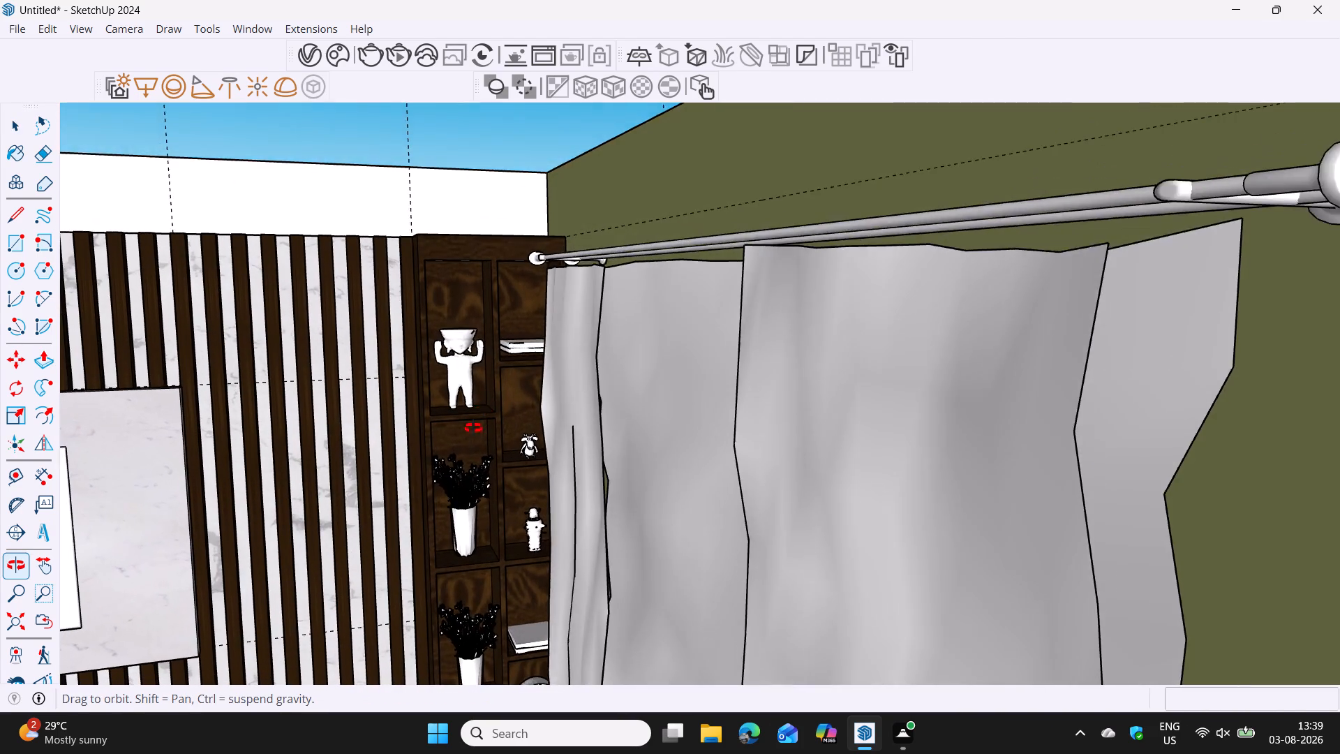
{"action": "middle_click_drag", "start_coordinate": [473, 428], "coordinate": [464, 436]}
{"action": "scroll", "coordinate": [476, 408], "scroll_direction": "up", "scroll_amount": 3}
{"action": "middle_click_drag", "start_coordinate": [501, 392], "coordinate": [424, 401], "text": "shift"}
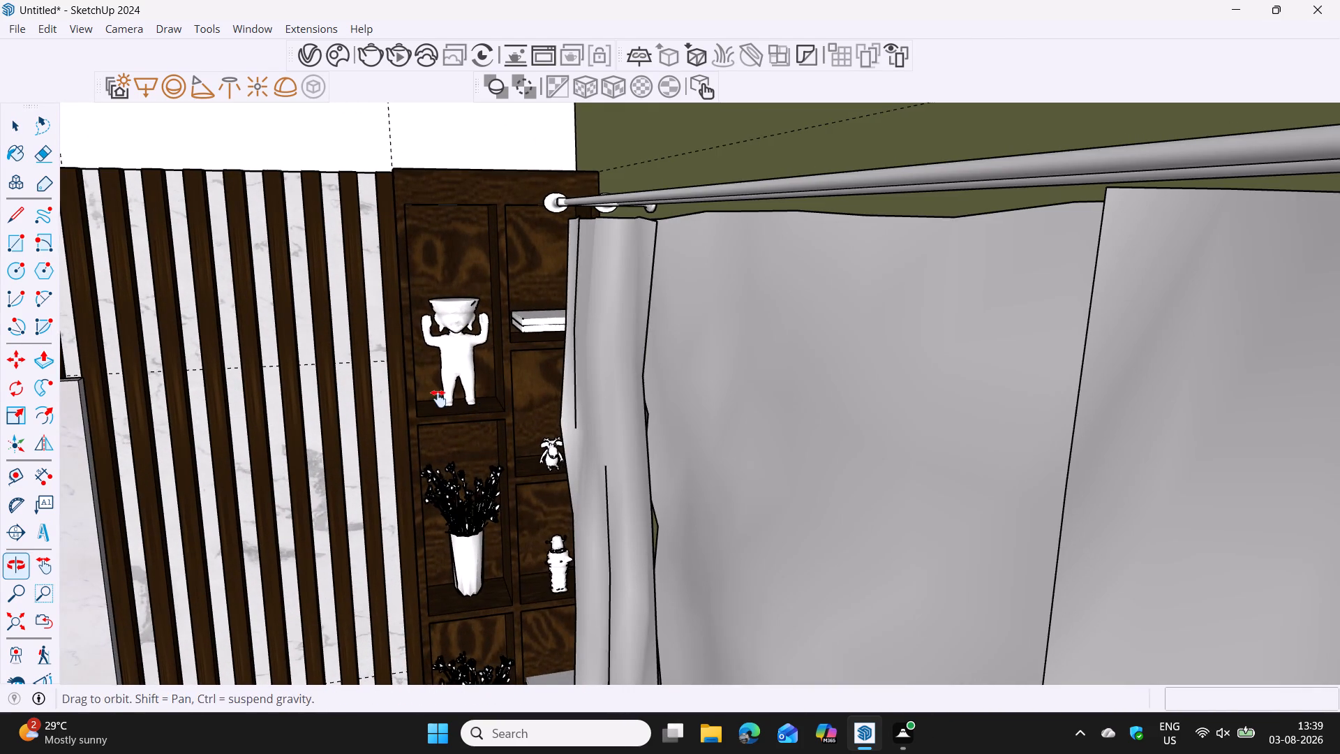
{"action": "middle_click_drag", "start_coordinate": [426, 402], "coordinate": [401, 410], "text": "shift"}
{"action": "middle_click_drag", "start_coordinate": [400, 411], "coordinate": [456, 337]}
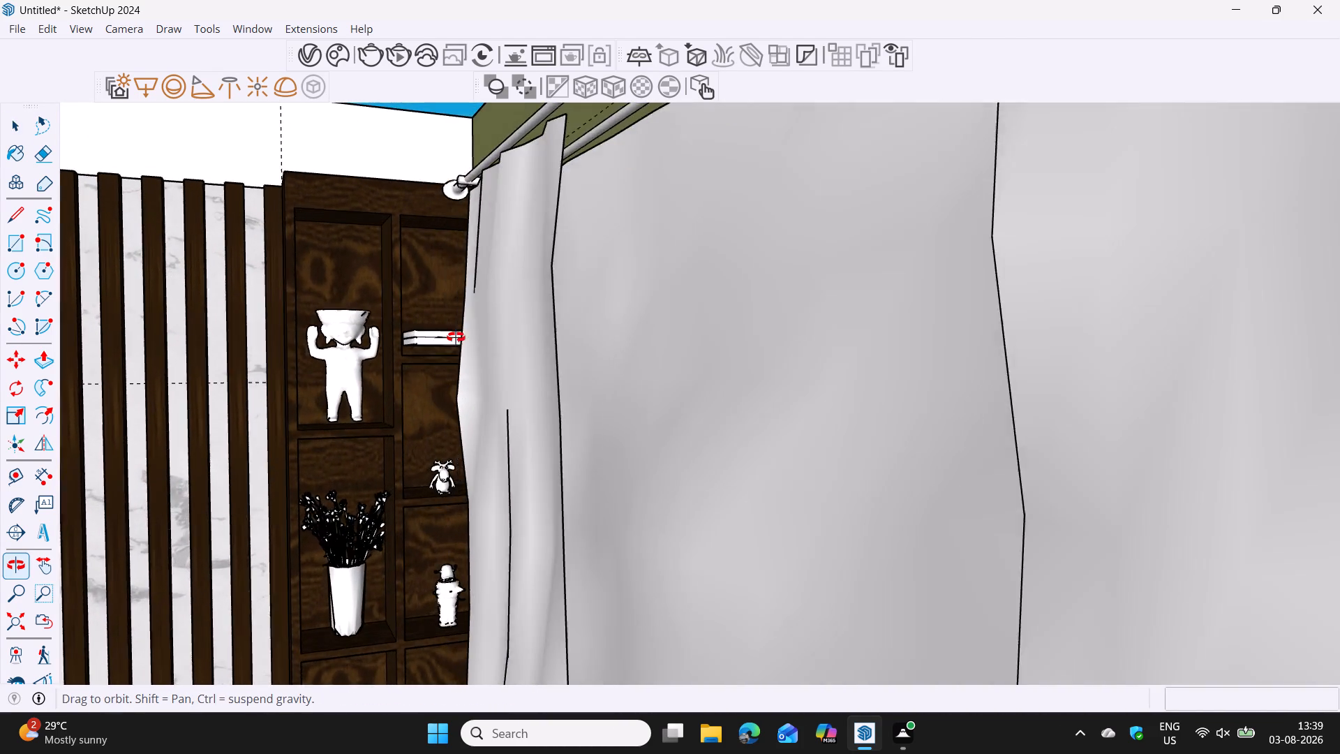
{"action": "middle_click_drag", "start_coordinate": [456, 337], "coordinate": [463, 325]}
{"action": "scroll", "coordinate": [359, 264], "scroll_direction": "up", "scroll_amount": 2}
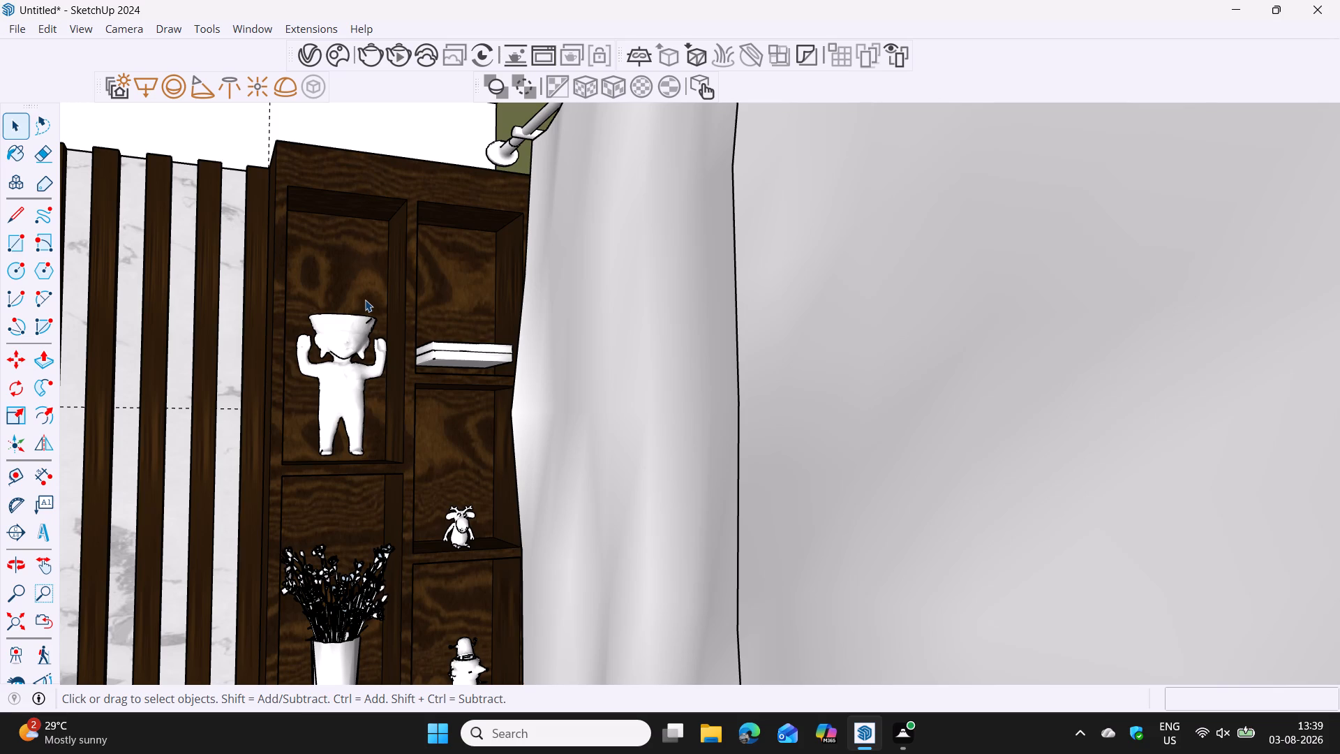
{"action": "left_click", "coordinate": [230, 90]}
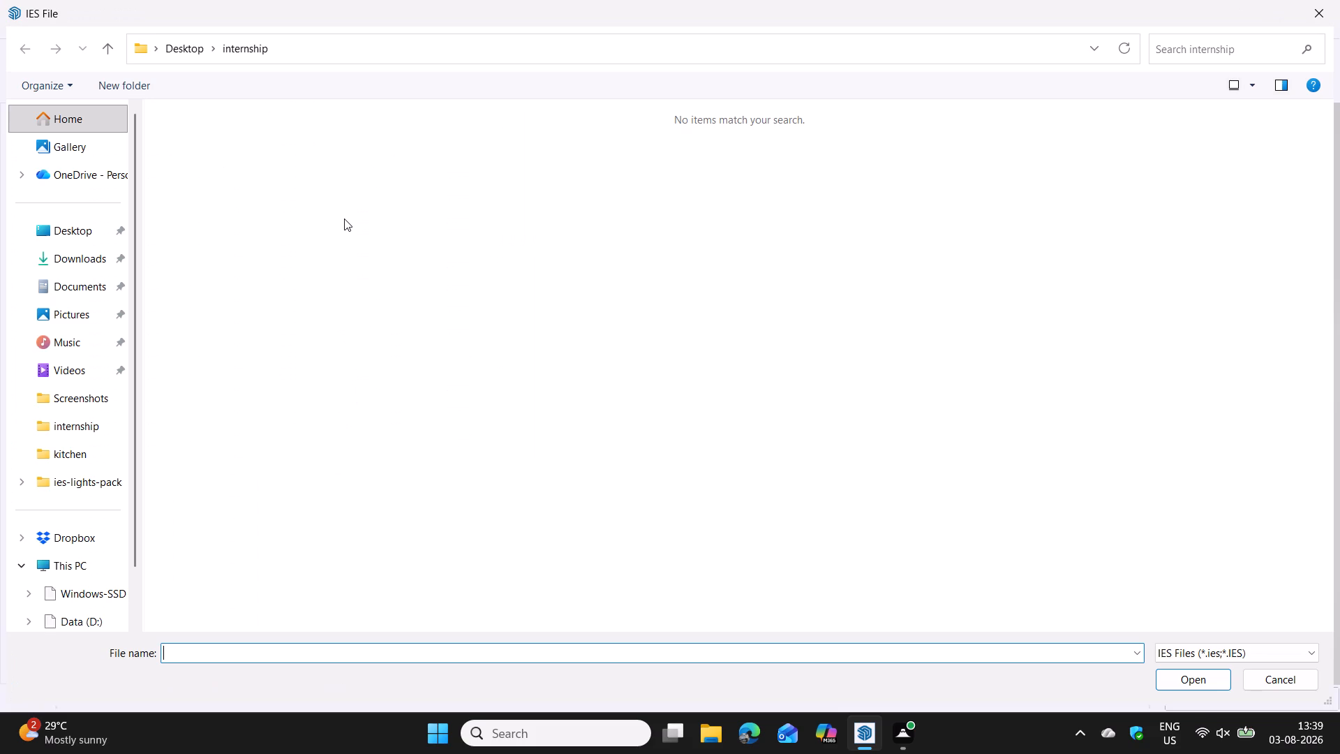
{"action": "left_click", "coordinate": [70, 227]}
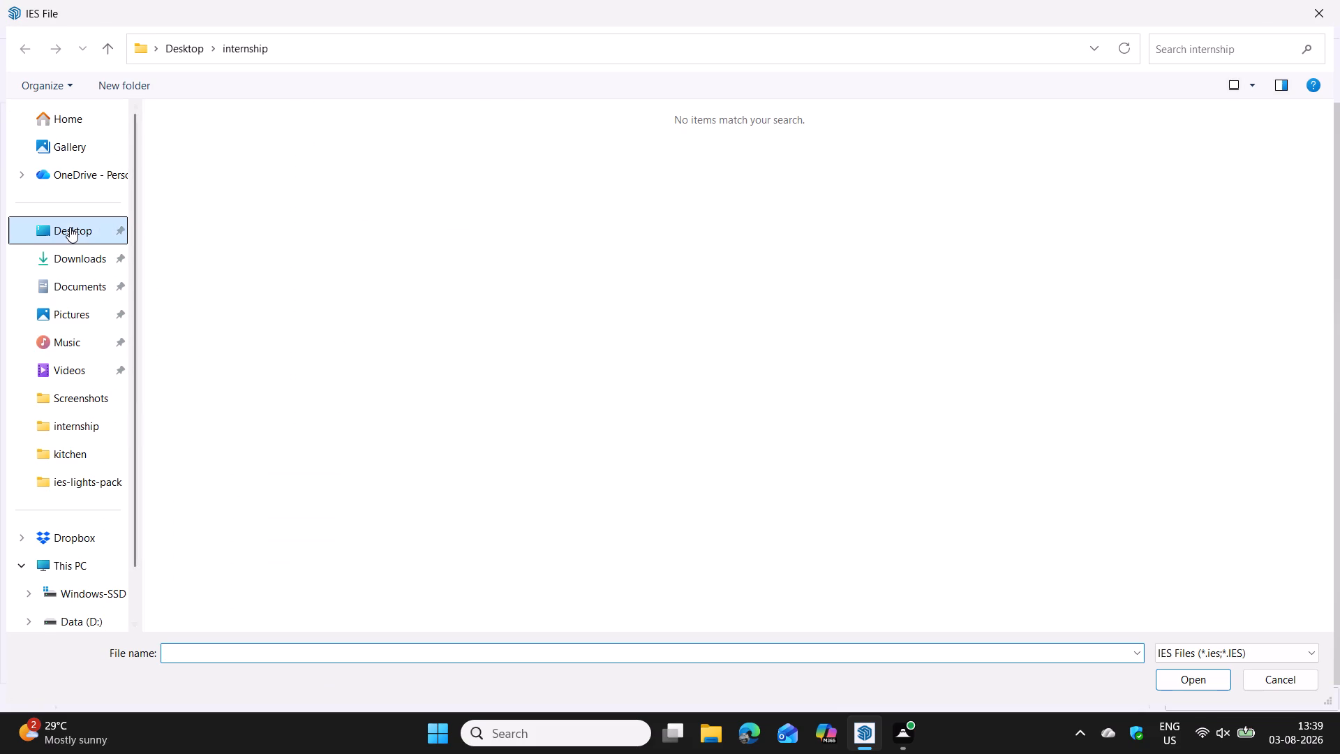
{"action": "double_click", "coordinate": [188, 170]}
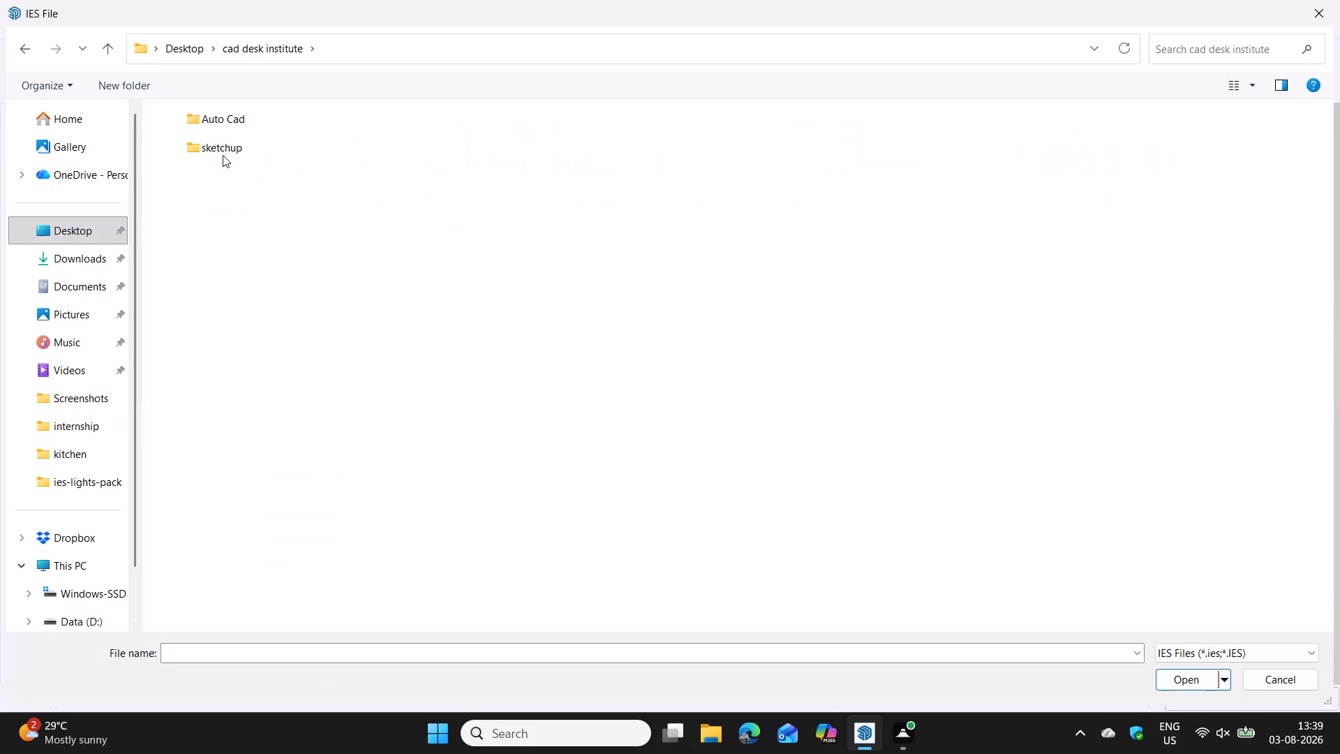
{"action": "double_click", "coordinate": [225, 149]}
{"action": "double_click", "coordinate": [248, 198]}
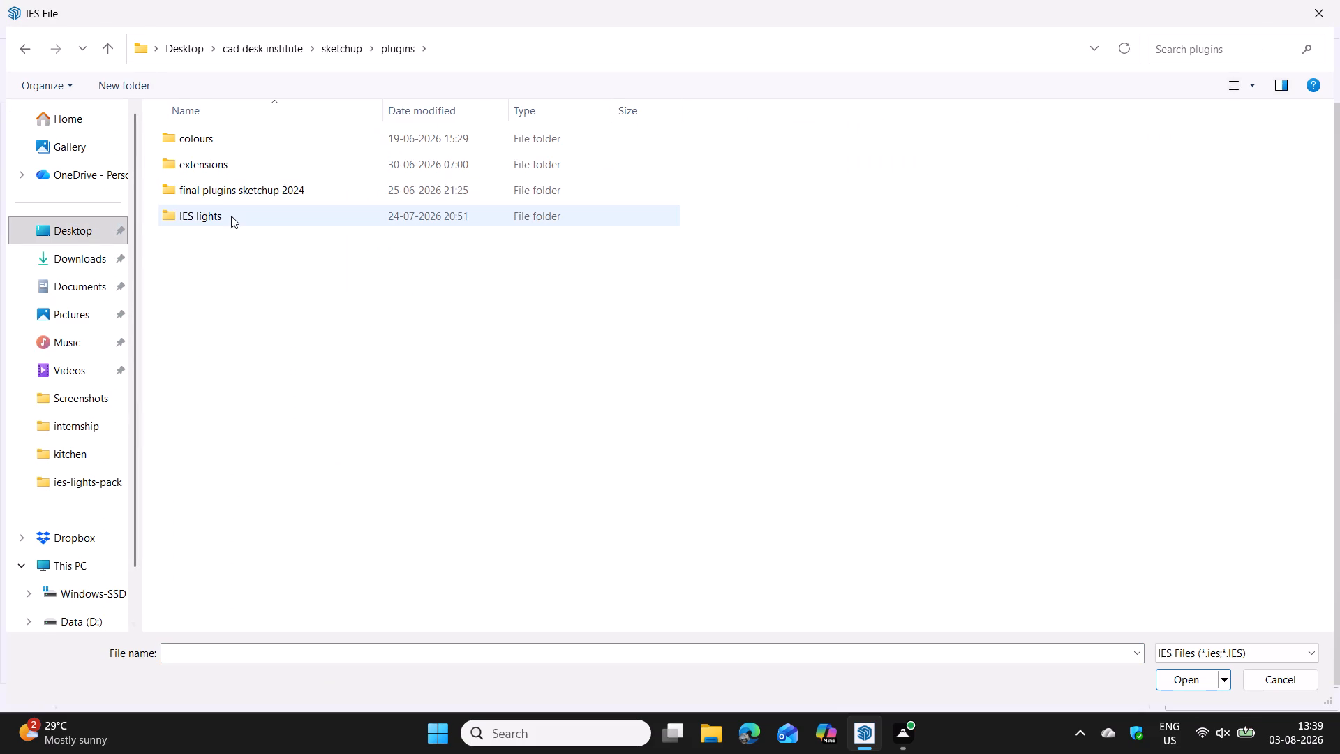
{"action": "double_click", "coordinate": [225, 214]}
{"action": "double_click", "coordinate": [242, 141]}
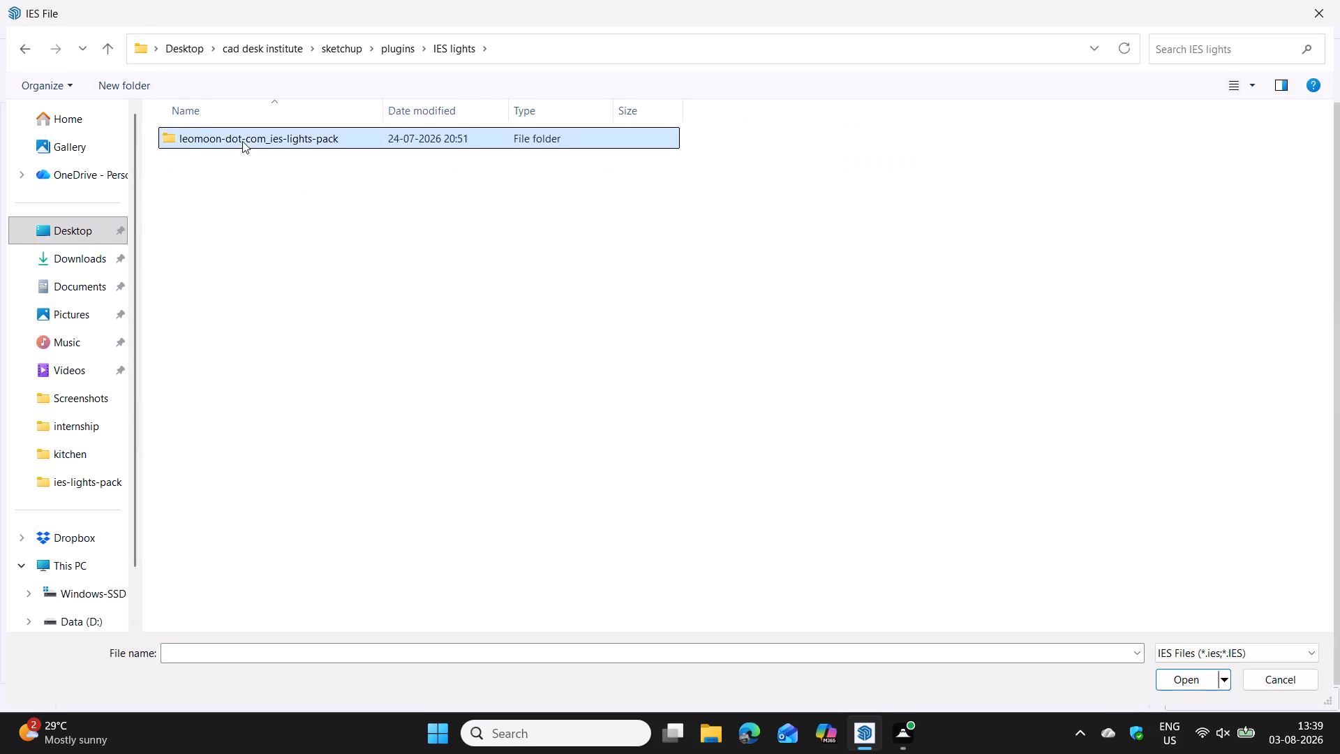
{"action": "double_click", "coordinate": [231, 138]}
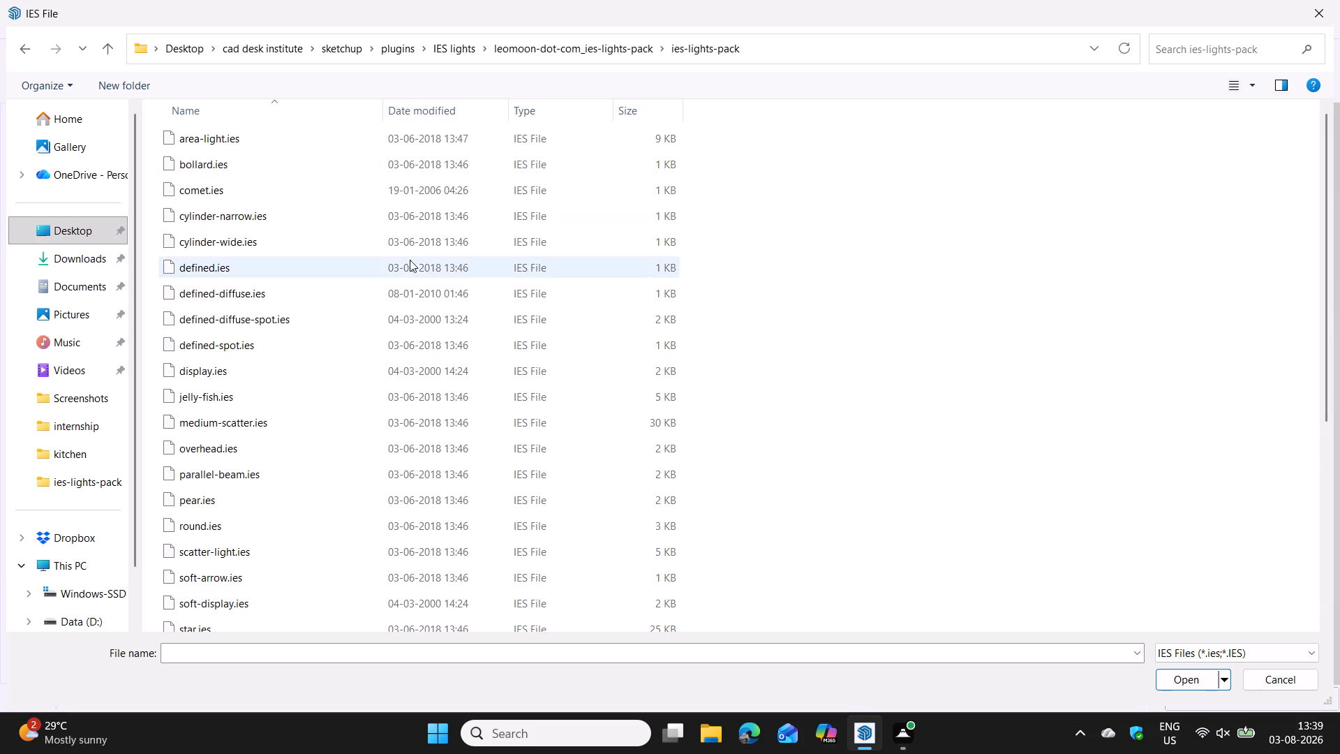
{"action": "scroll", "coordinate": [292, 420], "scroll_direction": "down", "scroll_amount": 20}
{"action": "scroll", "coordinate": [292, 420], "scroll_direction": "down", "scroll_amount": 3}
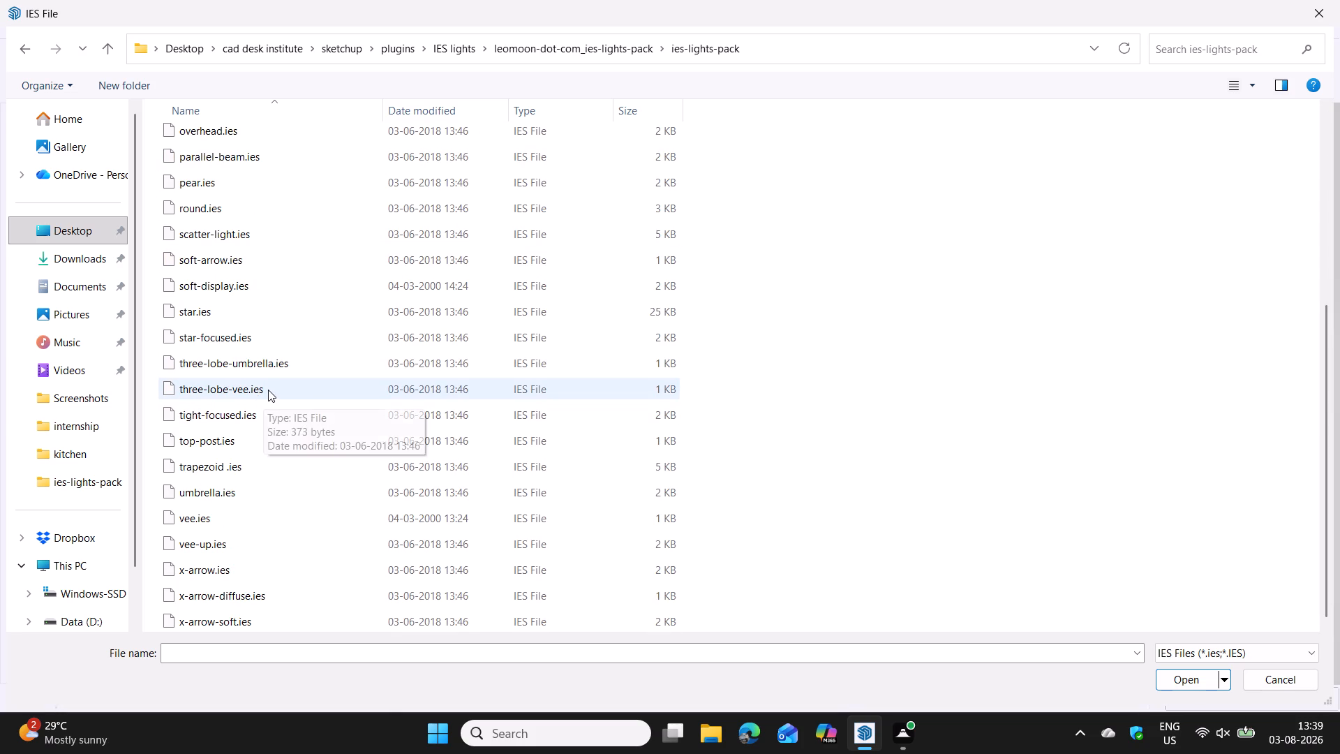
{"action": "left_click", "coordinate": [268, 390]}
{"action": "left_click", "coordinate": [1179, 681]}
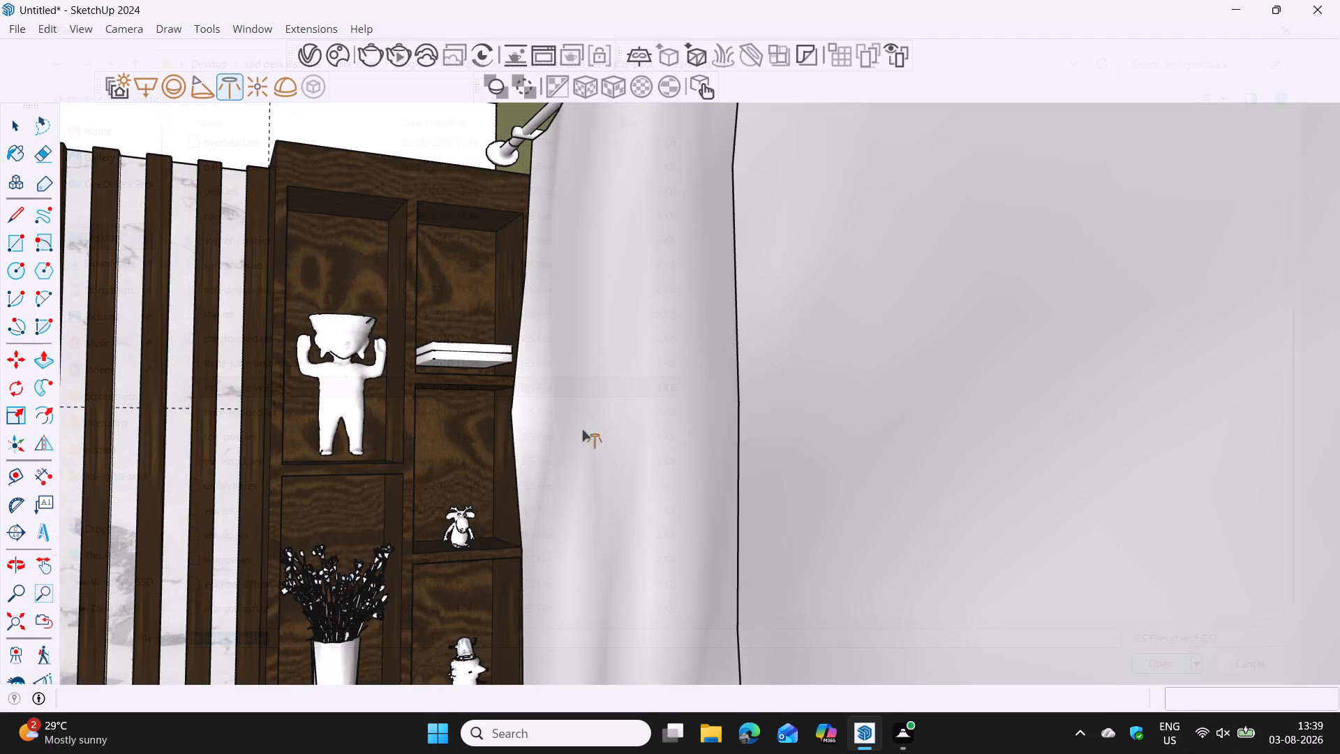
Place the IES light on the underside of the tall shelf unit's top compartment, above the figurine with raised arms.
{"action": "middle_click_drag", "start_coordinate": [345, 255], "coordinate": [338, 300]}
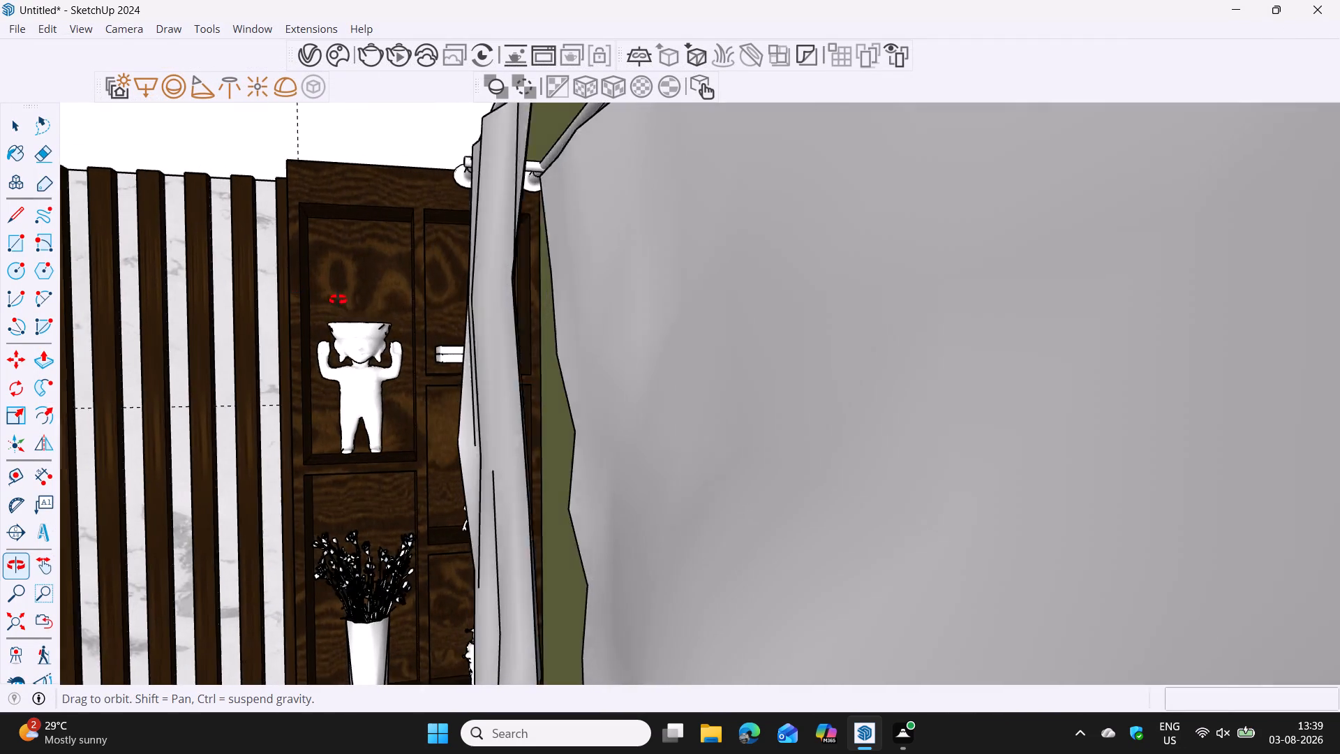
{"action": "middle_click_drag", "start_coordinate": [338, 300], "coordinate": [341, 301]}
{"action": "scroll", "coordinate": [340, 251], "scroll_direction": "up", "scroll_amount": 4}
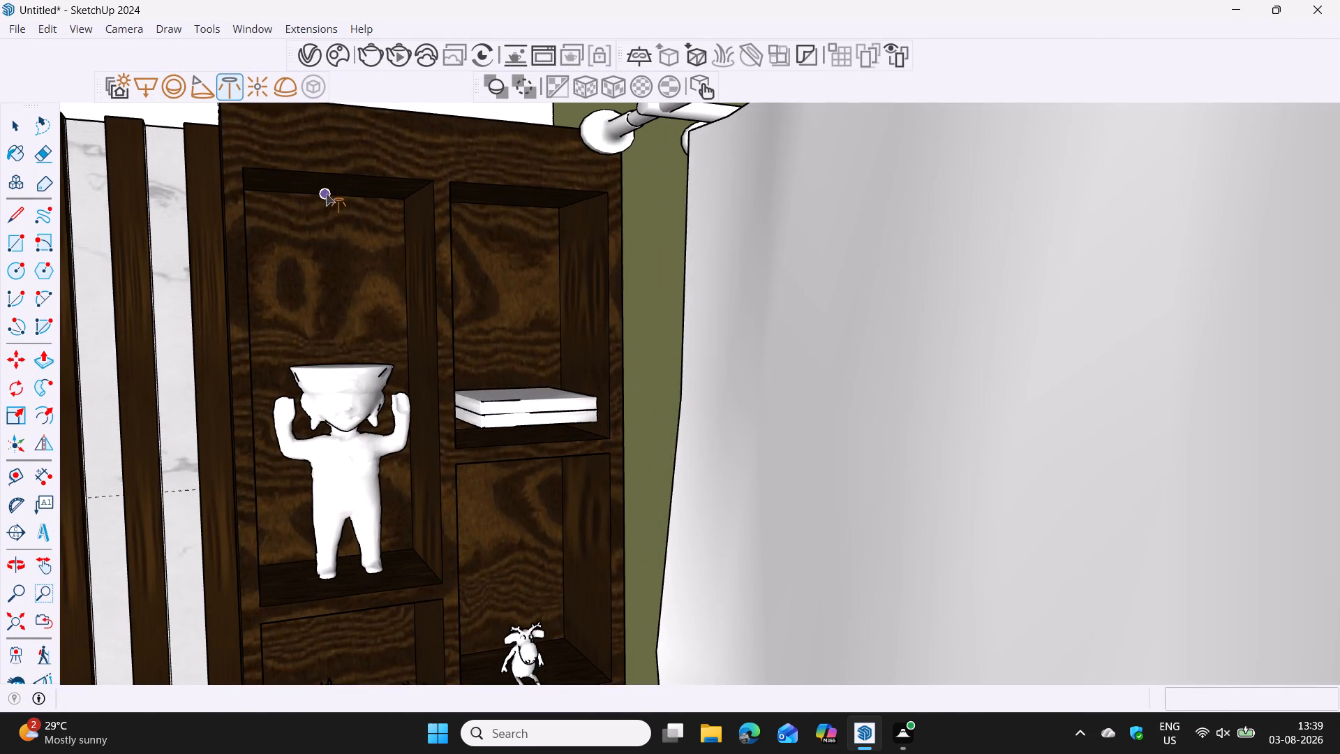
{"action": "scroll", "coordinate": [332, 184], "scroll_direction": "up", "scroll_amount": 7}
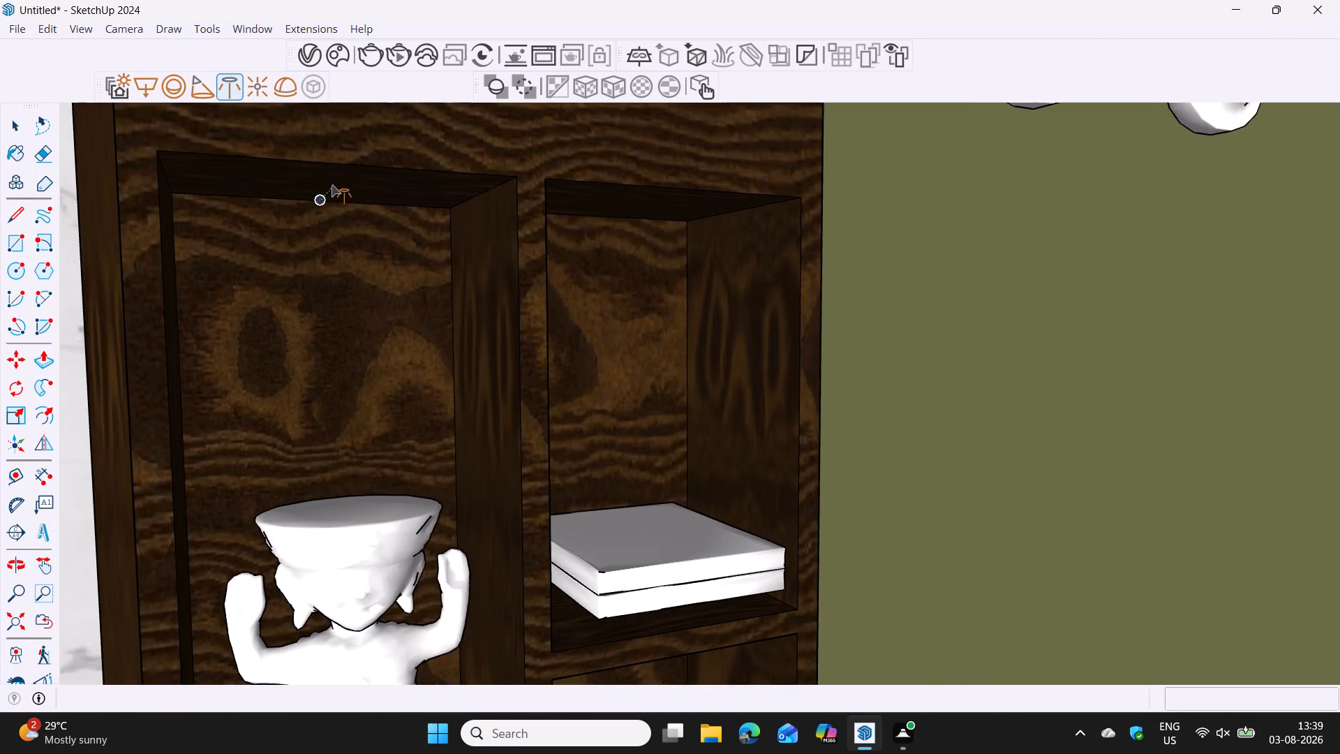
{"action": "middle_click_drag", "start_coordinate": [332, 184], "coordinate": [371, 179]}
{"action": "scroll", "coordinate": [372, 179], "scroll_direction": "up", "scroll_amount": 1}
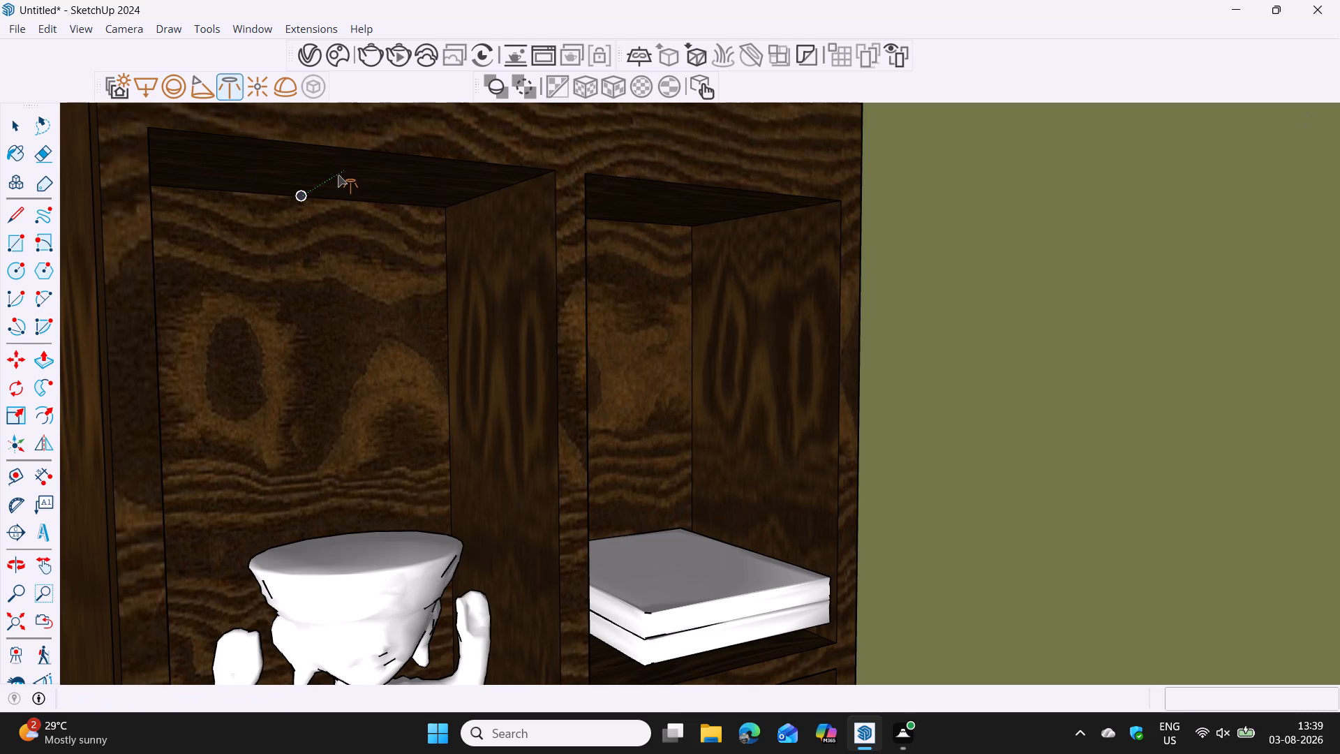
{"action": "left_click", "coordinate": [331, 175]}
{"action": "middle_click", "coordinate": [327, 267]}
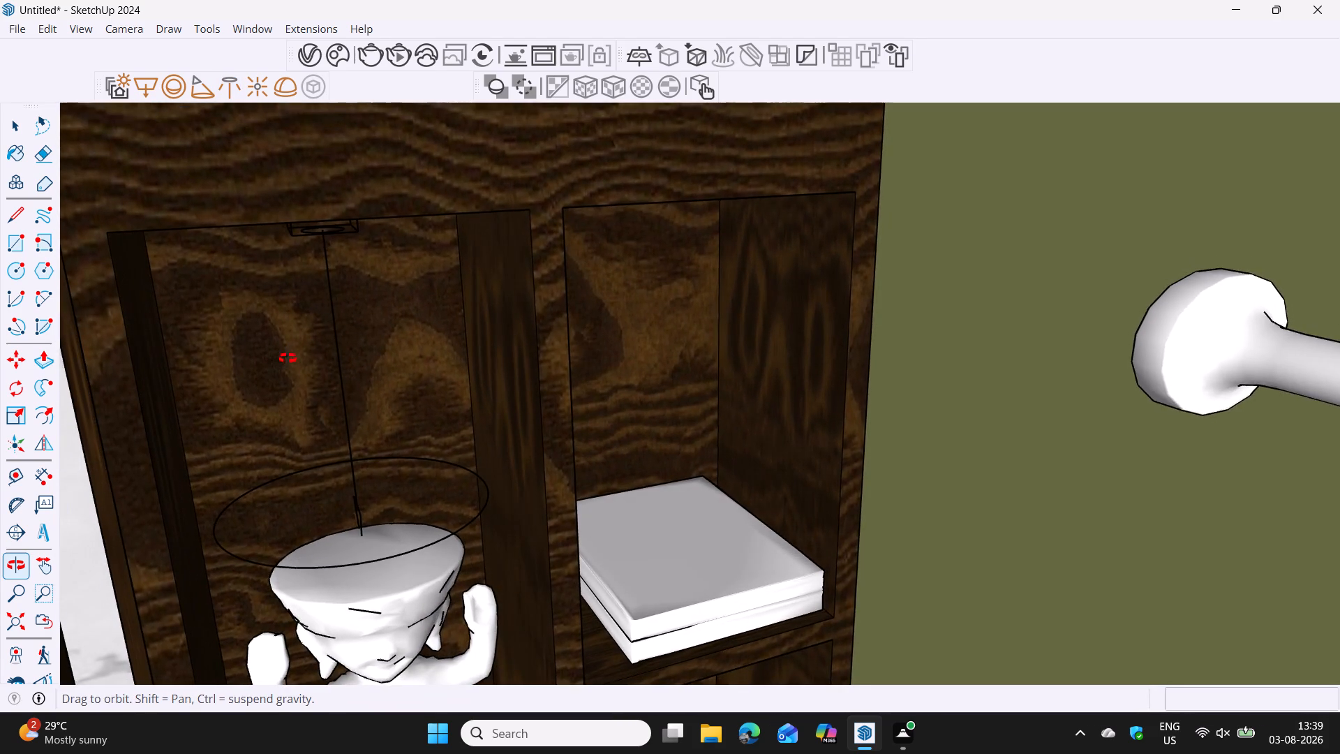
Shorten the IES light by scaling it along the blue axis from its bottom, ending above the figurine's head.
{"action": "key", "text": "s"}
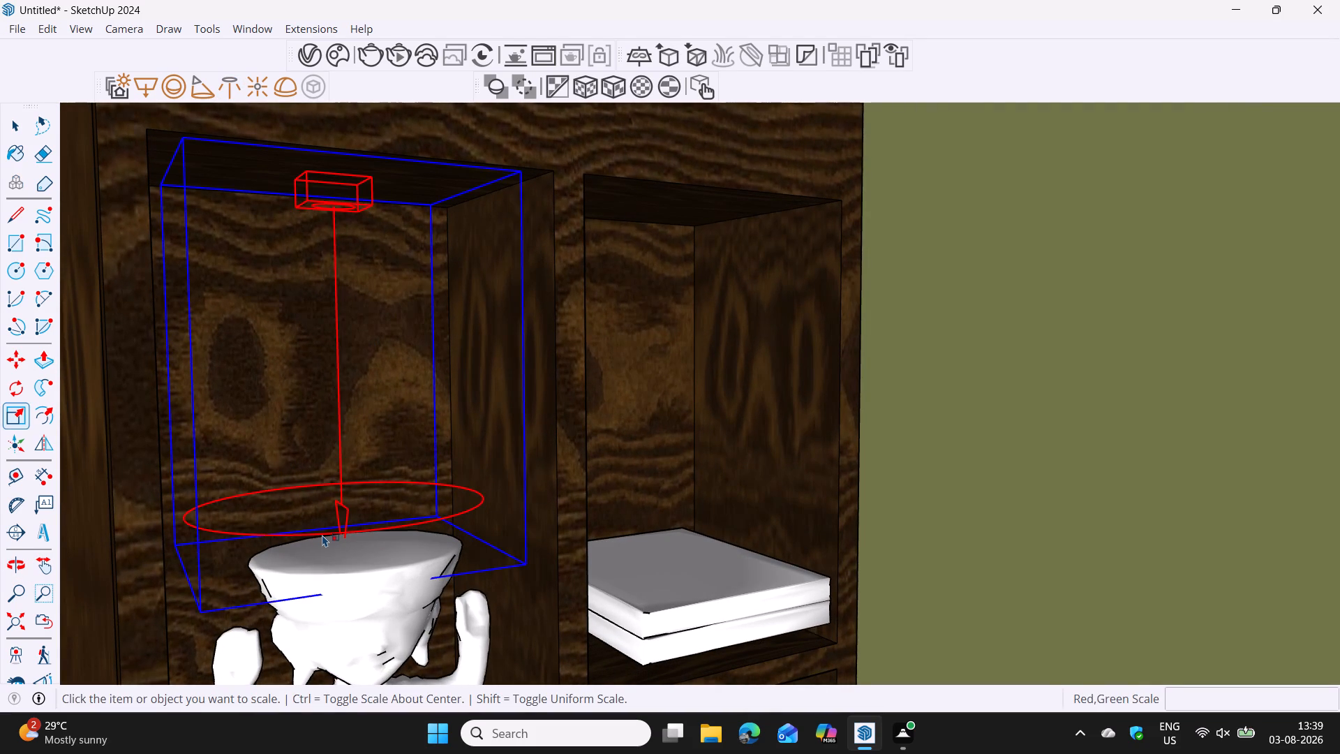
{"action": "key", "text": "k"}
{"action": "key", "text": "s"}
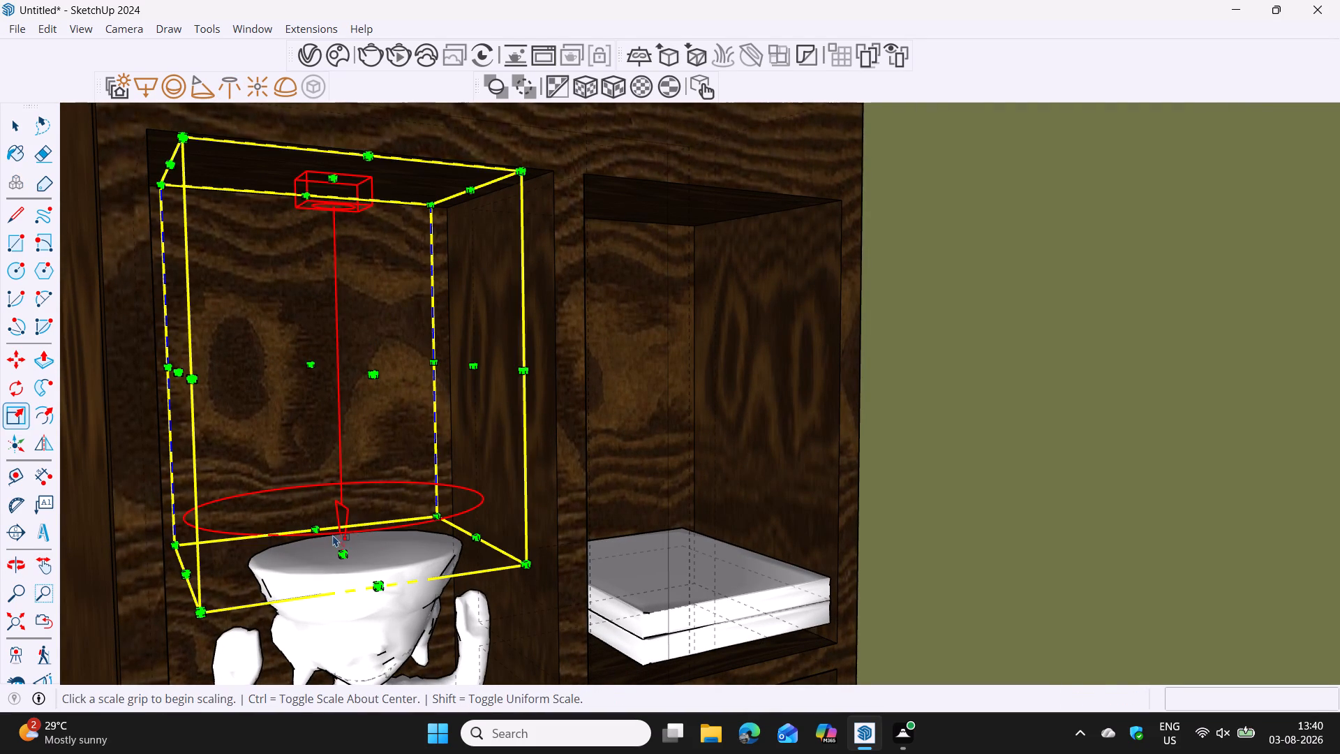
{"action": "left_click", "coordinate": [346, 555]}
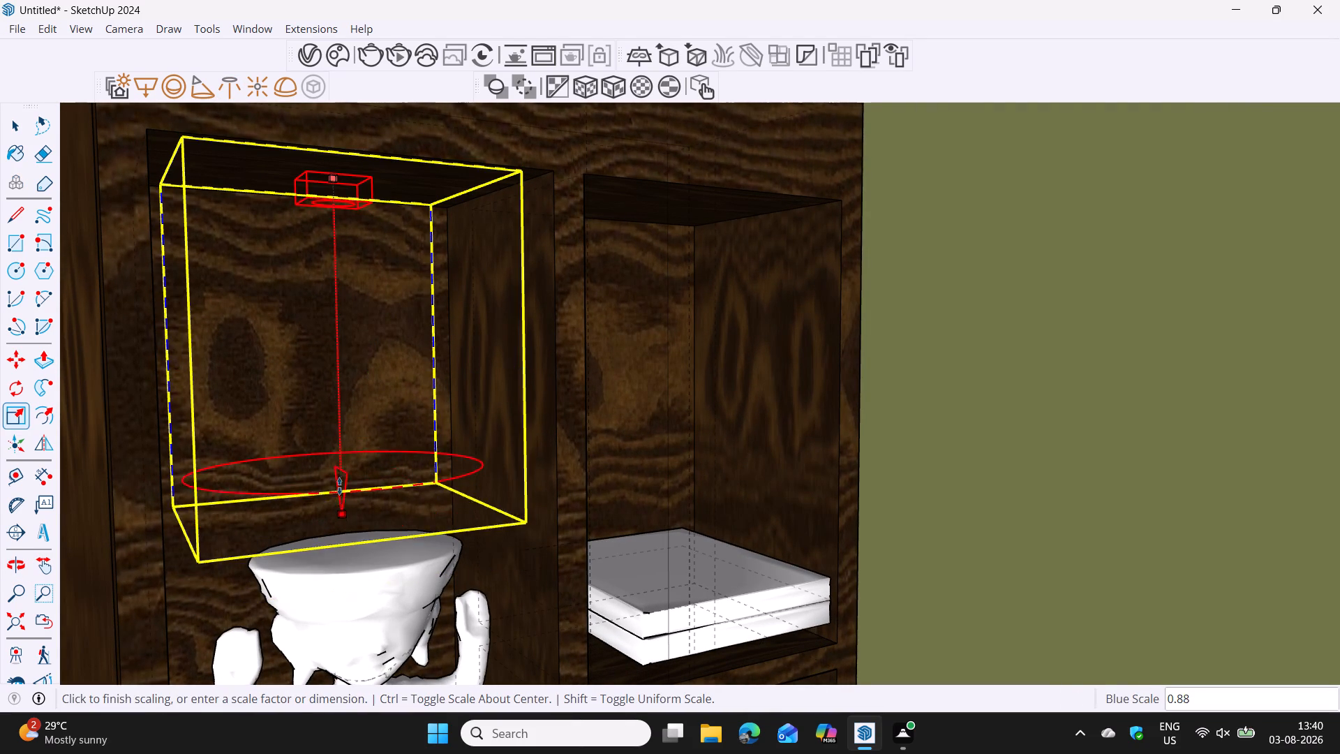
{"action": "left_click", "coordinate": [343, 474]}
Move the IES light about 1/2" down along the blue axis inside the figurine compartment.
{"action": "middle_click_drag", "start_coordinate": [360, 471], "coordinate": [246, 497]}
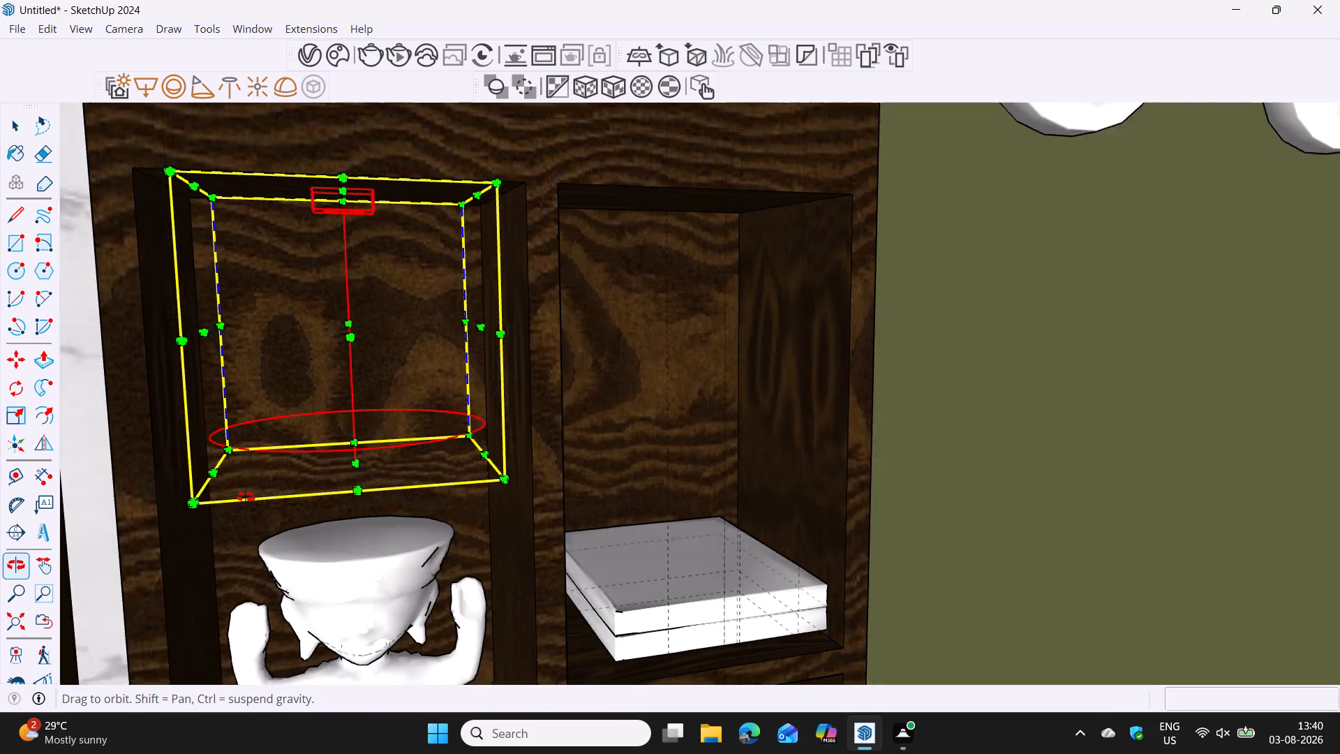
{"action": "middle_click_drag", "start_coordinate": [246, 497], "coordinate": [299, 482]}
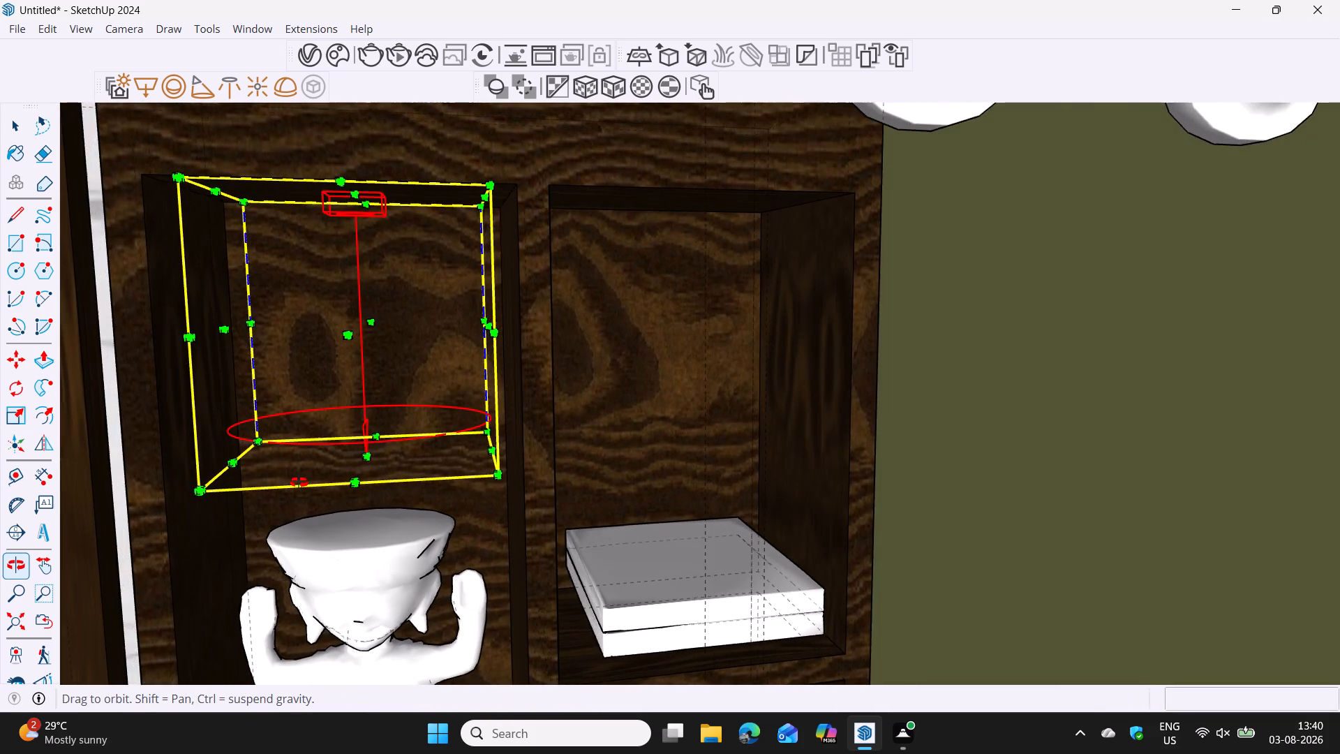
{"action": "middle_click_drag", "start_coordinate": [299, 482], "coordinate": [268, 482]}
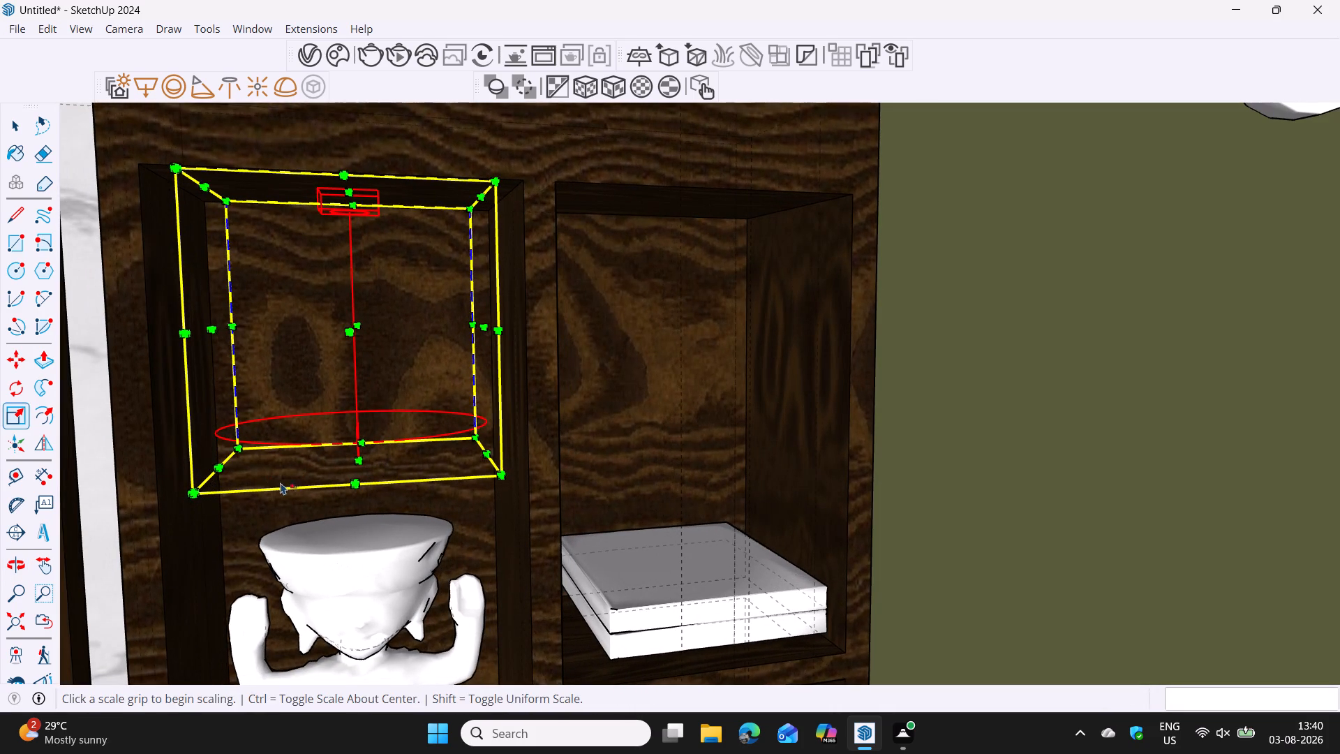
{"action": "key", "text": "m"}
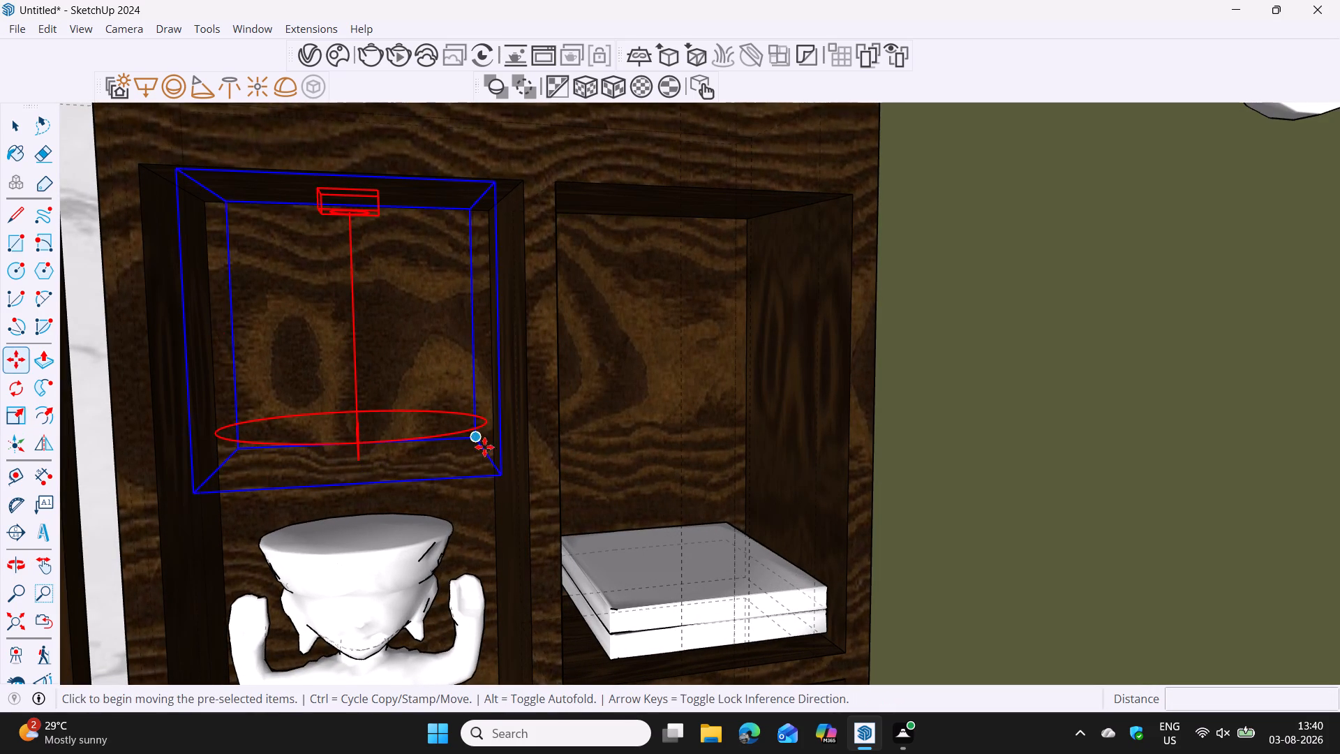
{"action": "left_click", "coordinate": [500, 474]}
{"action": "key", "text": "Up"}
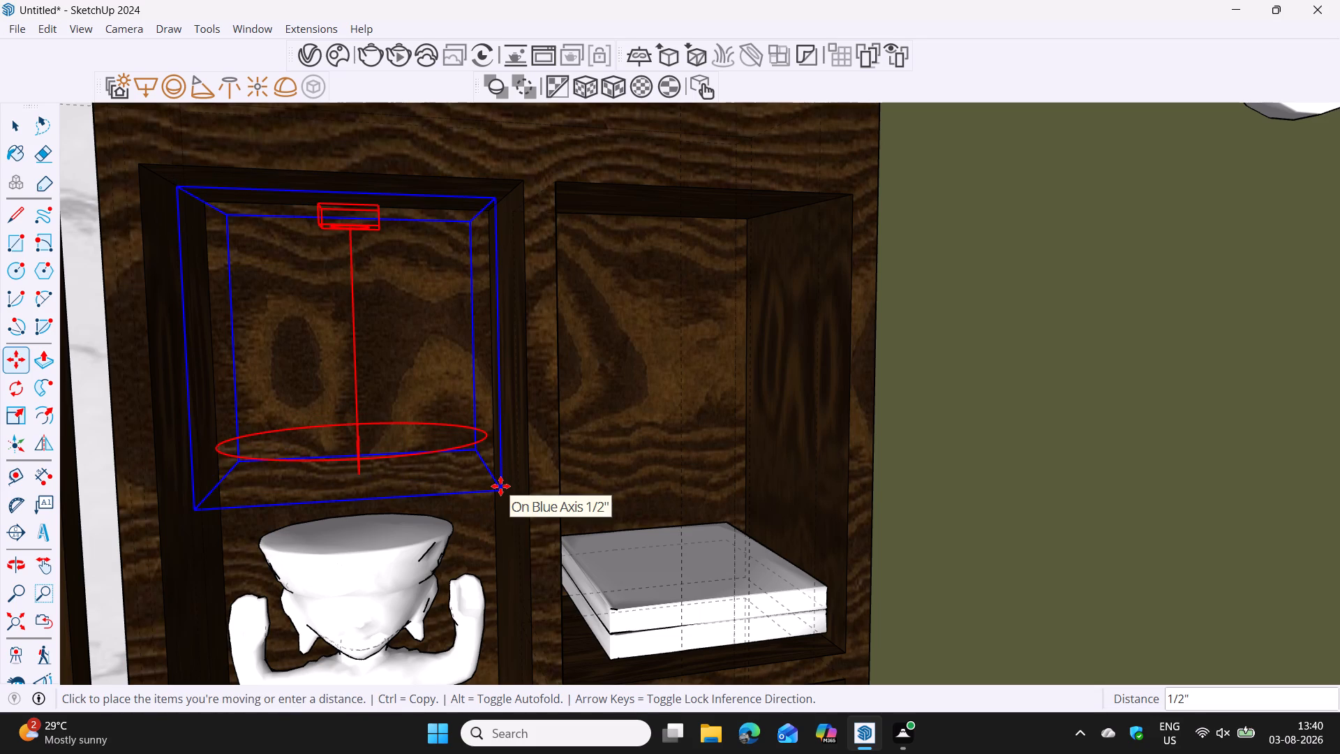
{"action": "left_click", "coordinate": [500, 486]}
Copy the IES light about 10" along the red axis into the neighbouring top compartment, above the stacked books.
{"action": "middle_click_drag", "start_coordinate": [500, 486], "coordinate": [489, 520]}
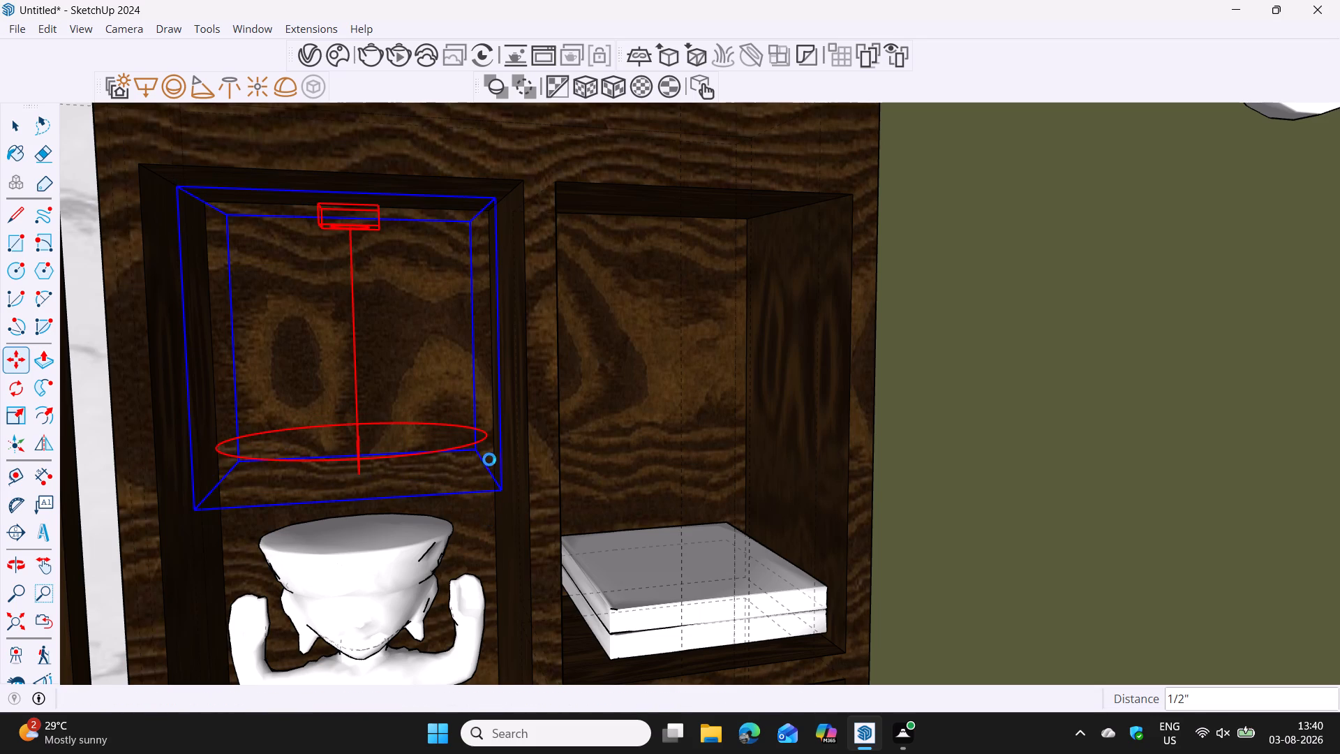
{"action": "middle_click_drag", "start_coordinate": [464, 420], "coordinate": [453, 468]}
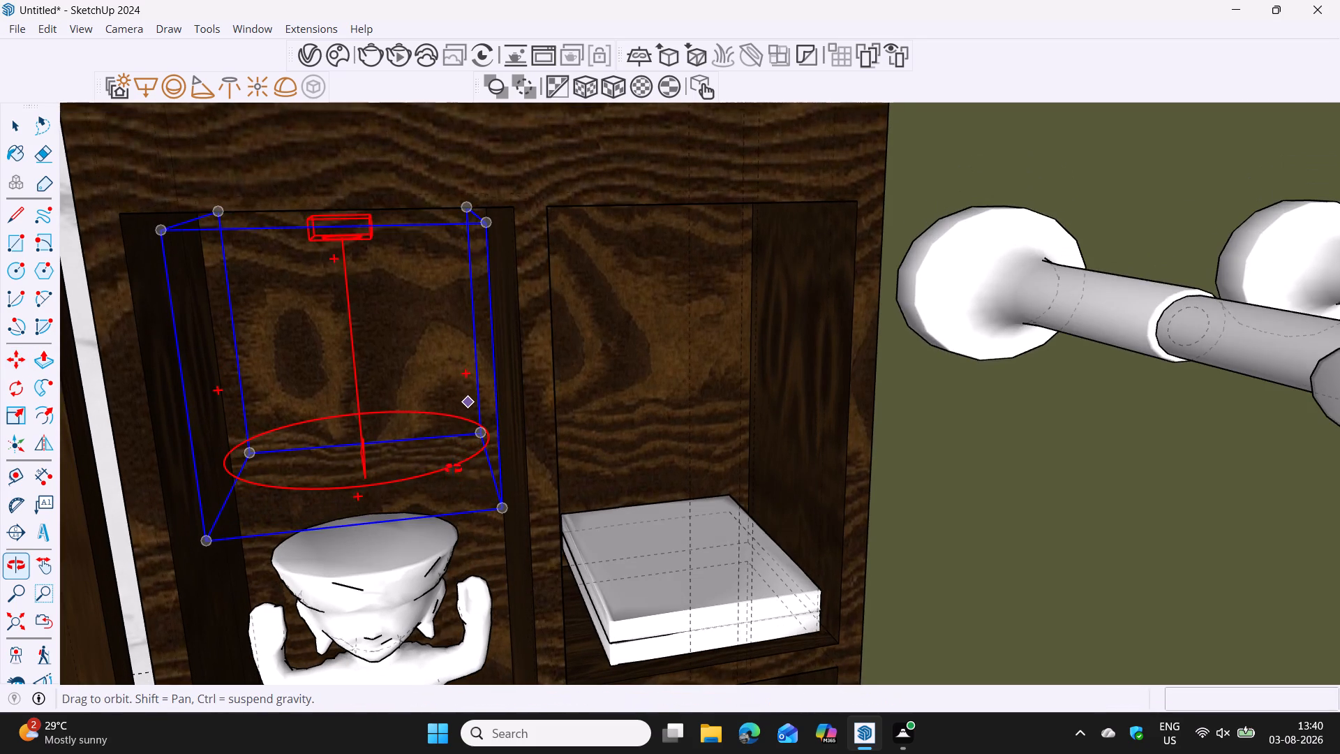
{"action": "middle_click_drag", "start_coordinate": [453, 468], "coordinate": [424, 441]}
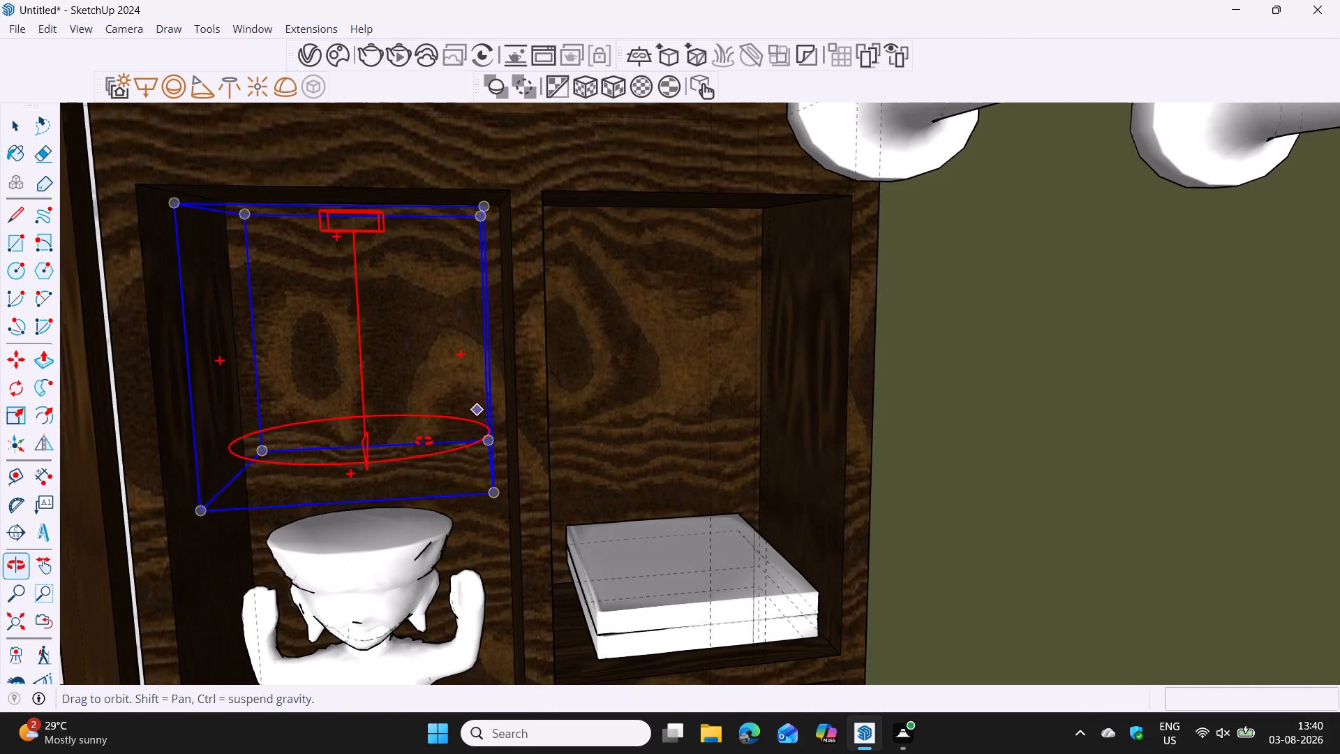
{"action": "key", "text": "m"}
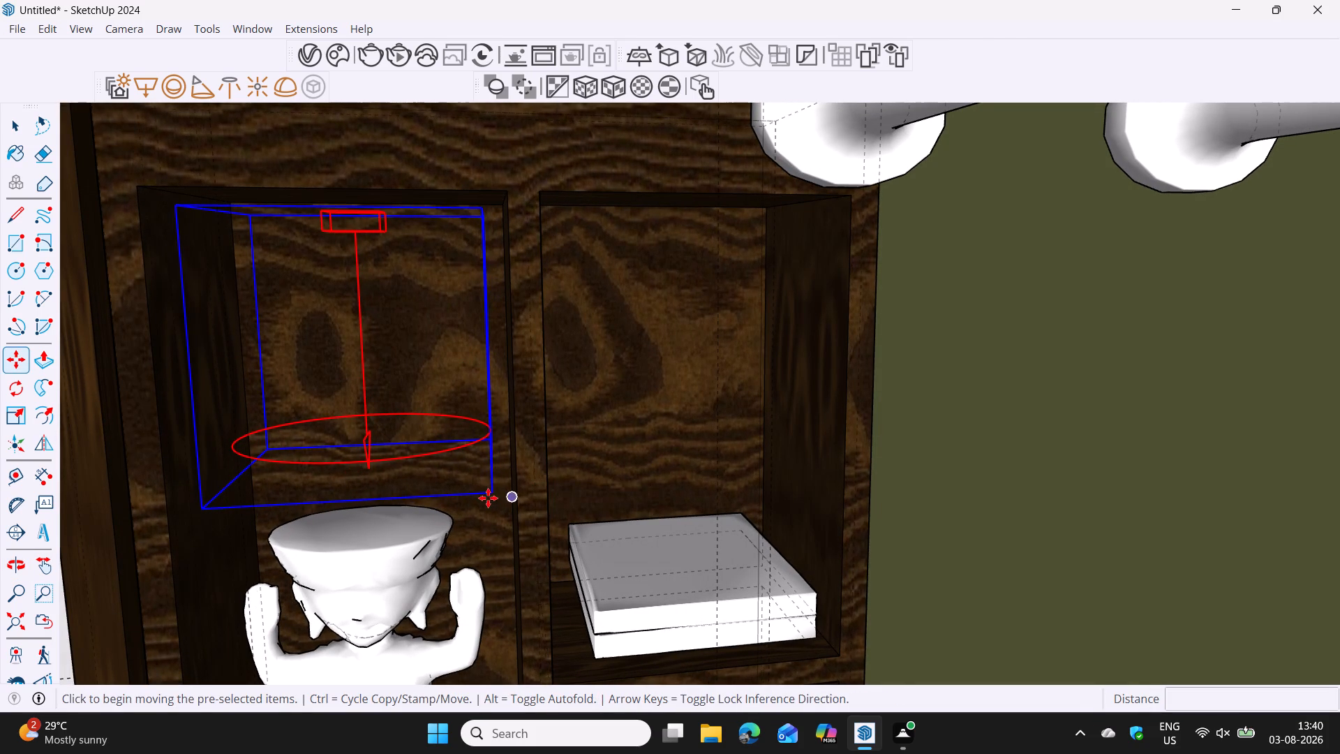
{"action": "left_click", "coordinate": [493, 492]}
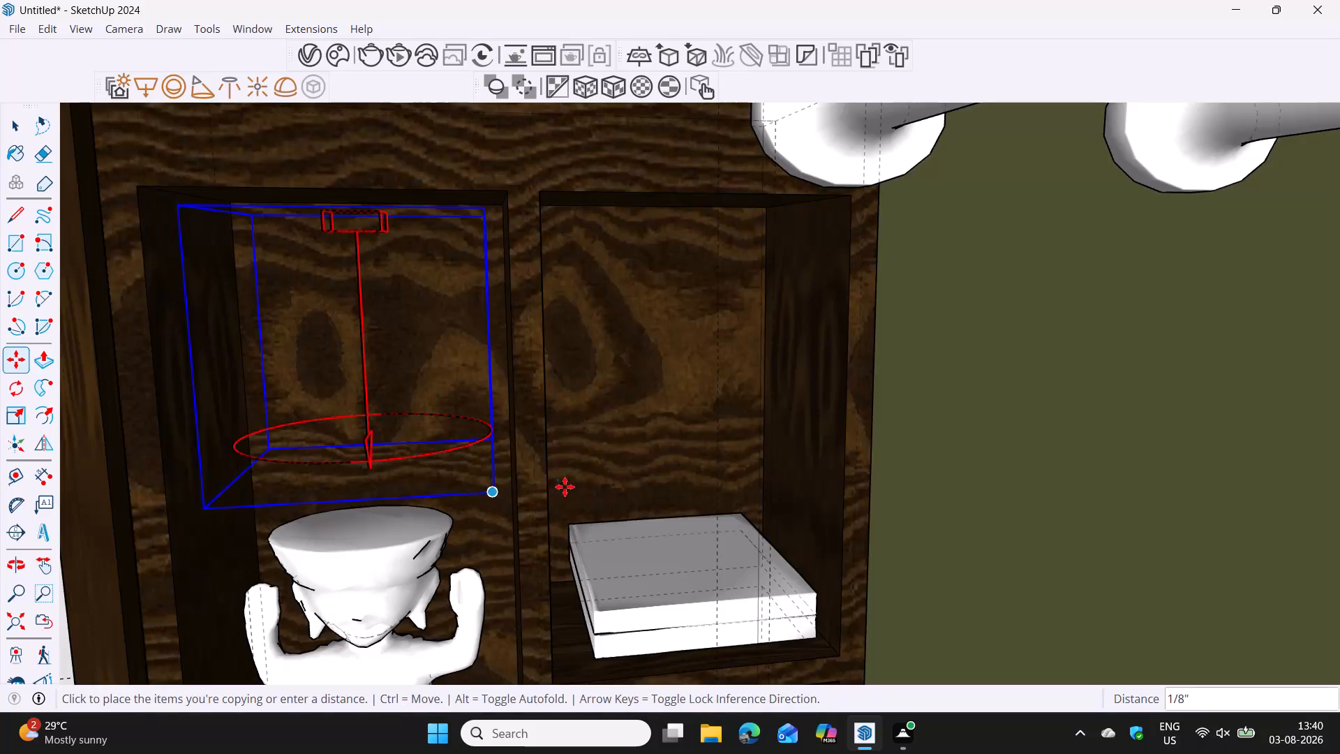
{"action": "key", "text": "Right"}
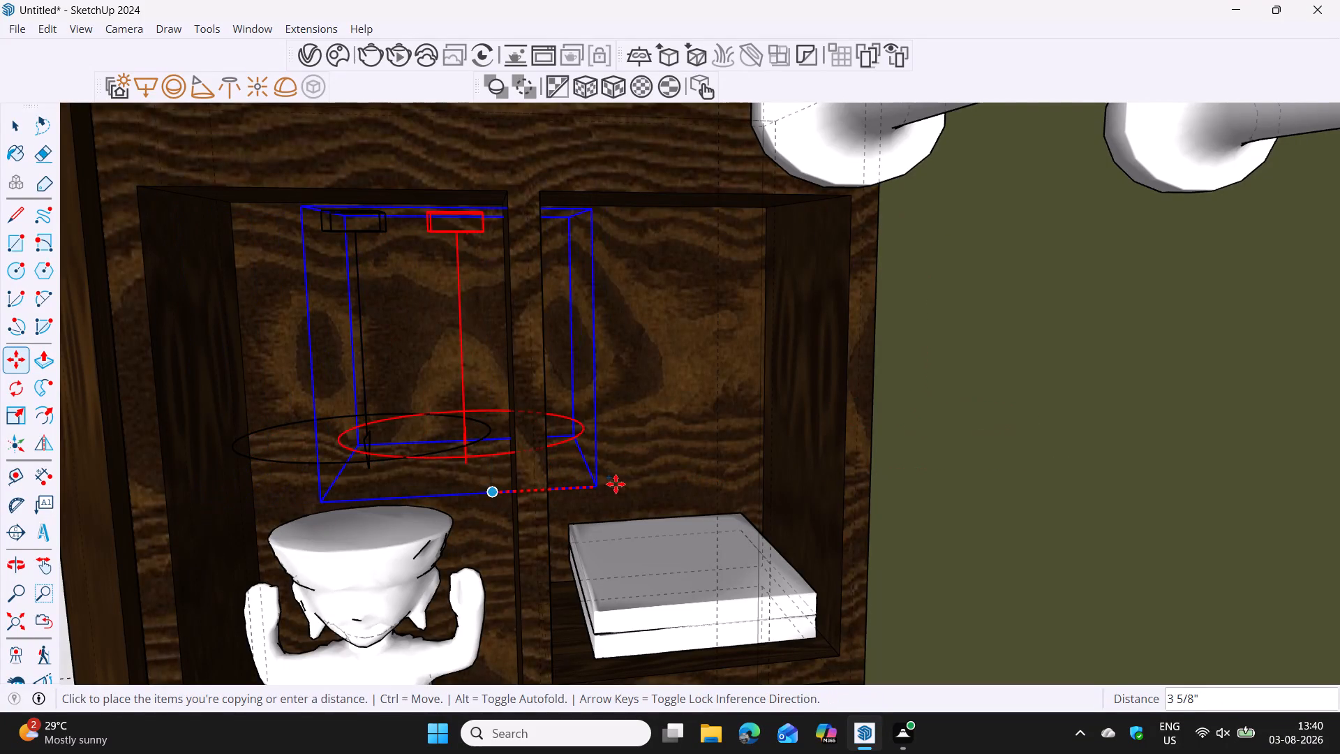
{"action": "middle_click_drag", "start_coordinate": [732, 475], "coordinate": [624, 500]}
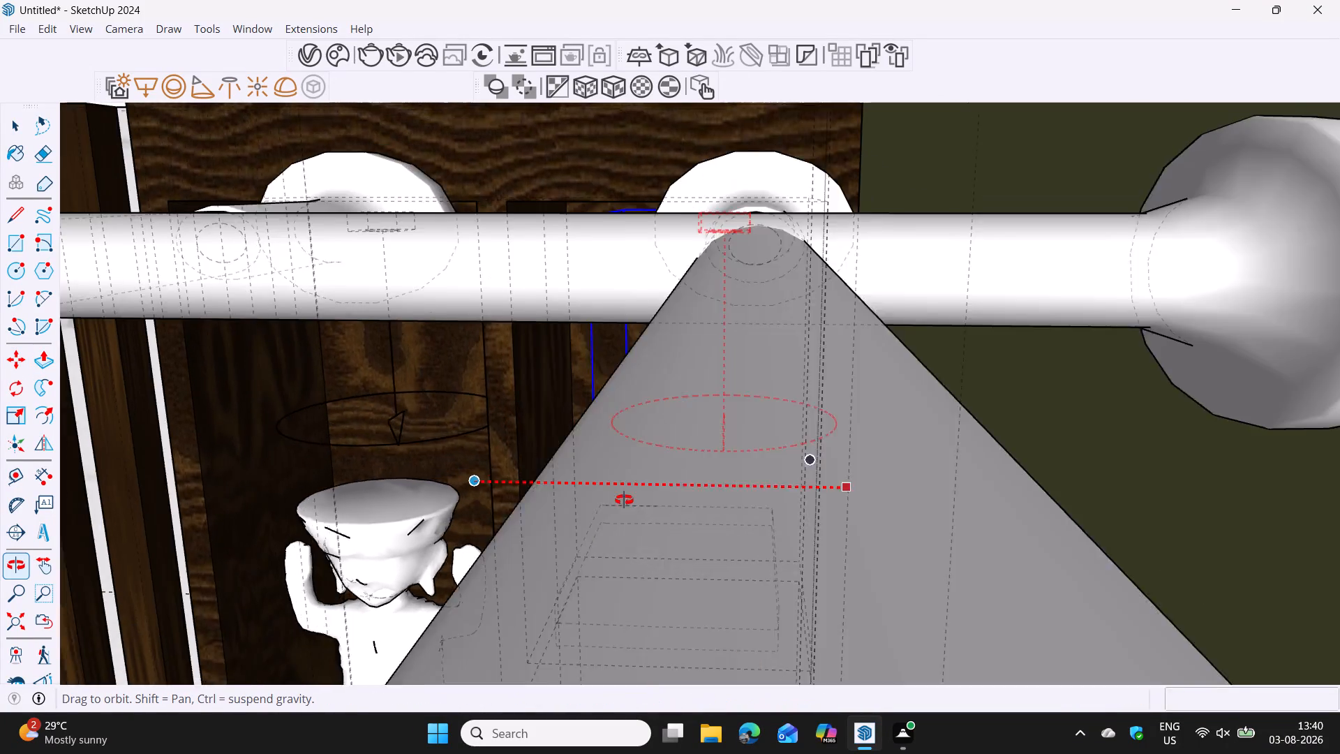
{"action": "middle_click_drag", "start_coordinate": [624, 500], "coordinate": [639, 479]}
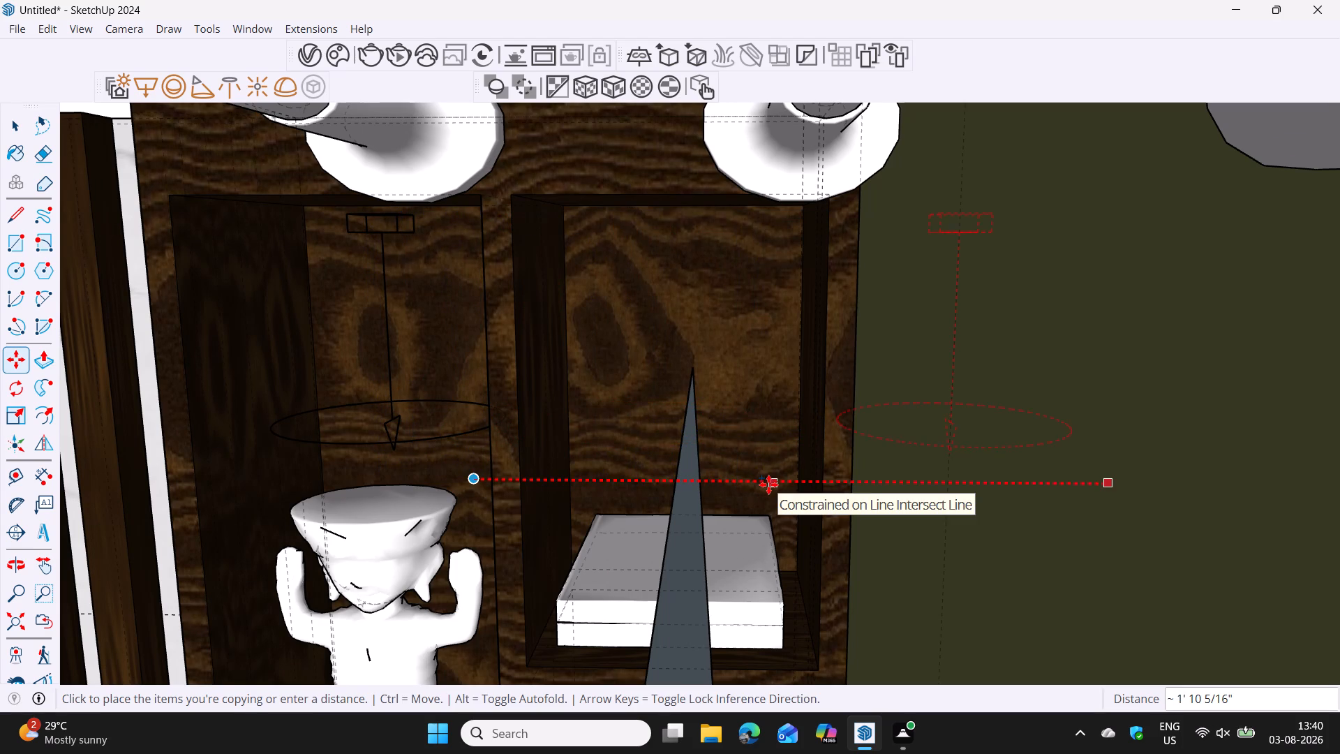
{"action": "scroll", "coordinate": [768, 485], "scroll_direction": "up", "scroll_amount": 2}
{"action": "middle_click_drag", "start_coordinate": [768, 485], "coordinate": [828, 478]}
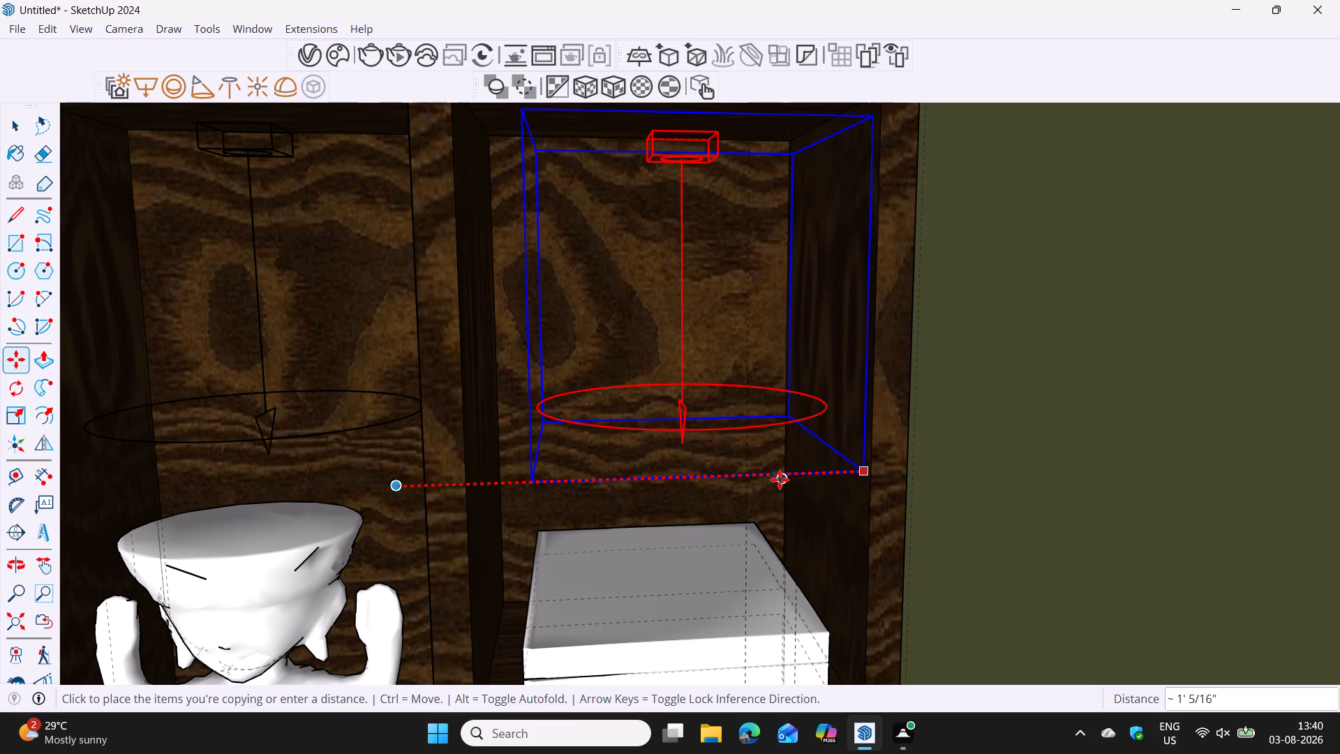
{"action": "left_click", "coordinate": [729, 489]}
Move the copied IES light along the red axis toward the green wall, first by about 1/2" and again by 2".
{"action": "middle_click_drag", "start_coordinate": [782, 470], "coordinate": [757, 479]}
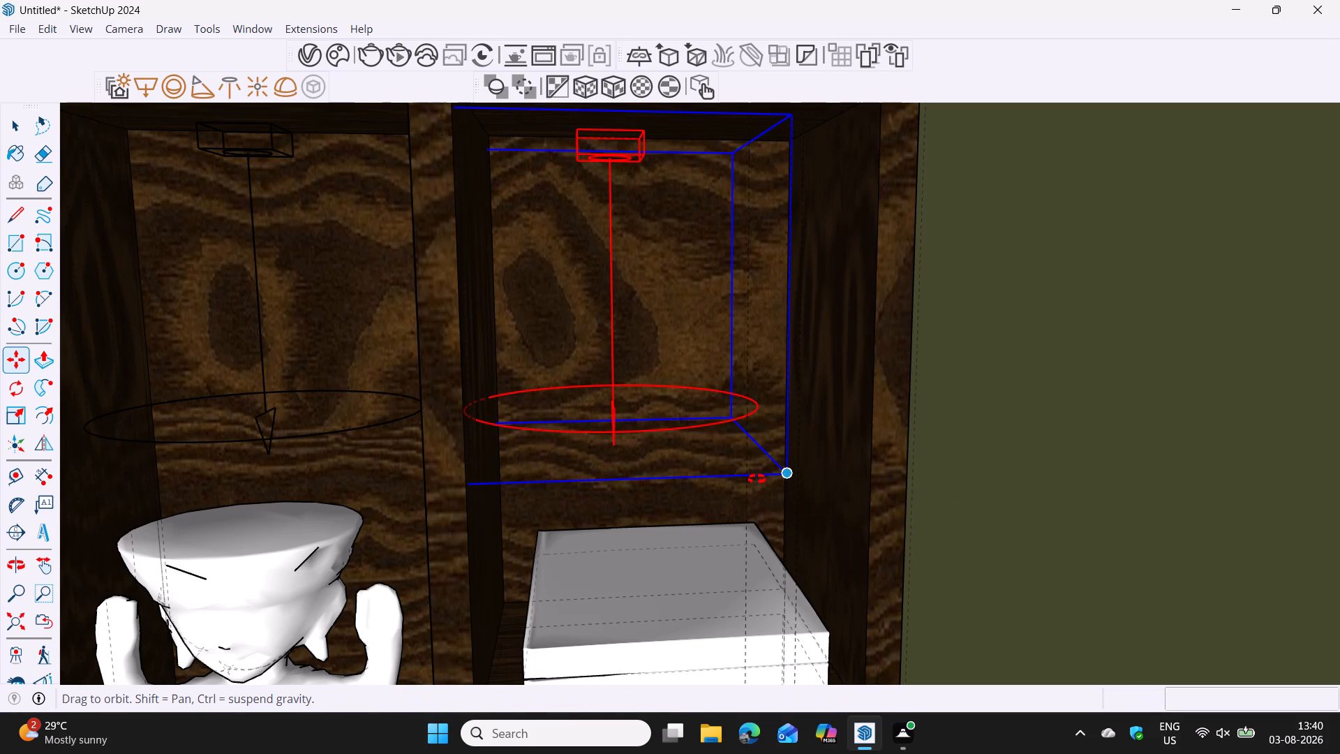
{"action": "middle_click_drag", "start_coordinate": [757, 479], "coordinate": [738, 513]}
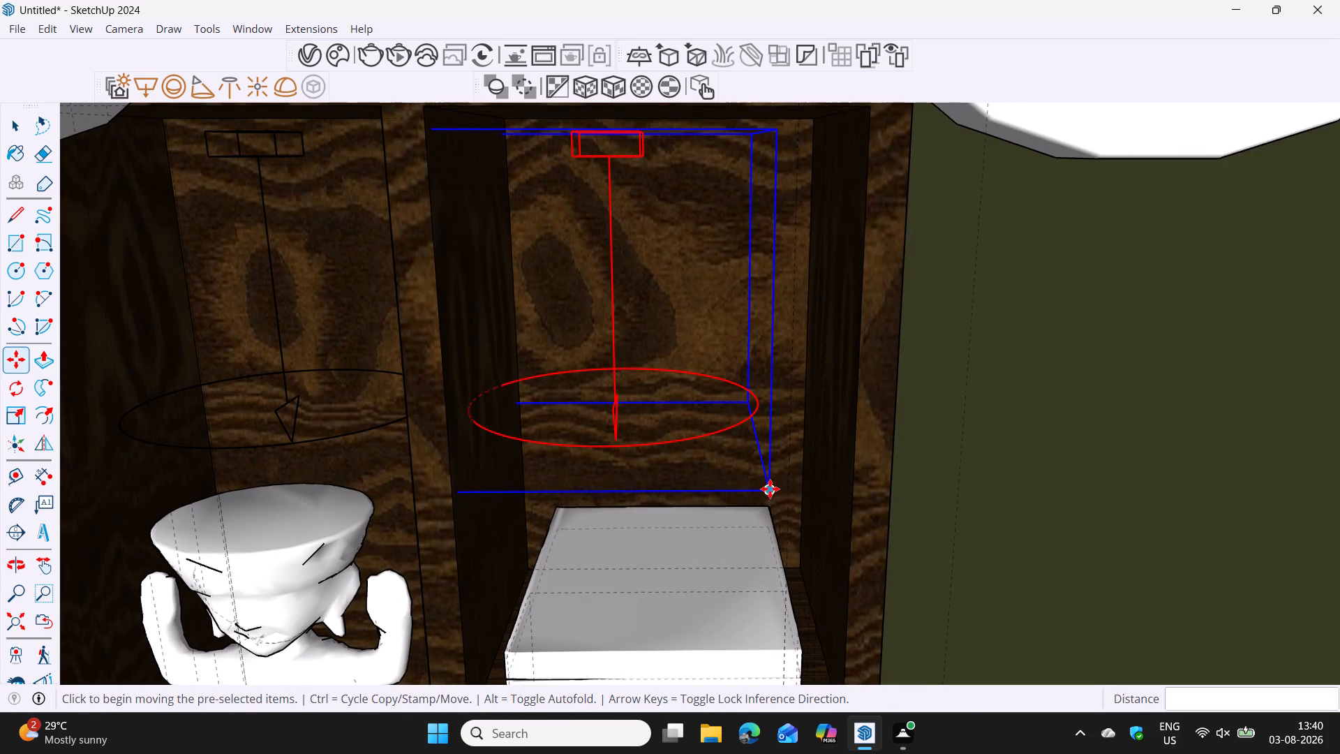
{"action": "left_click", "coordinate": [770, 489]}
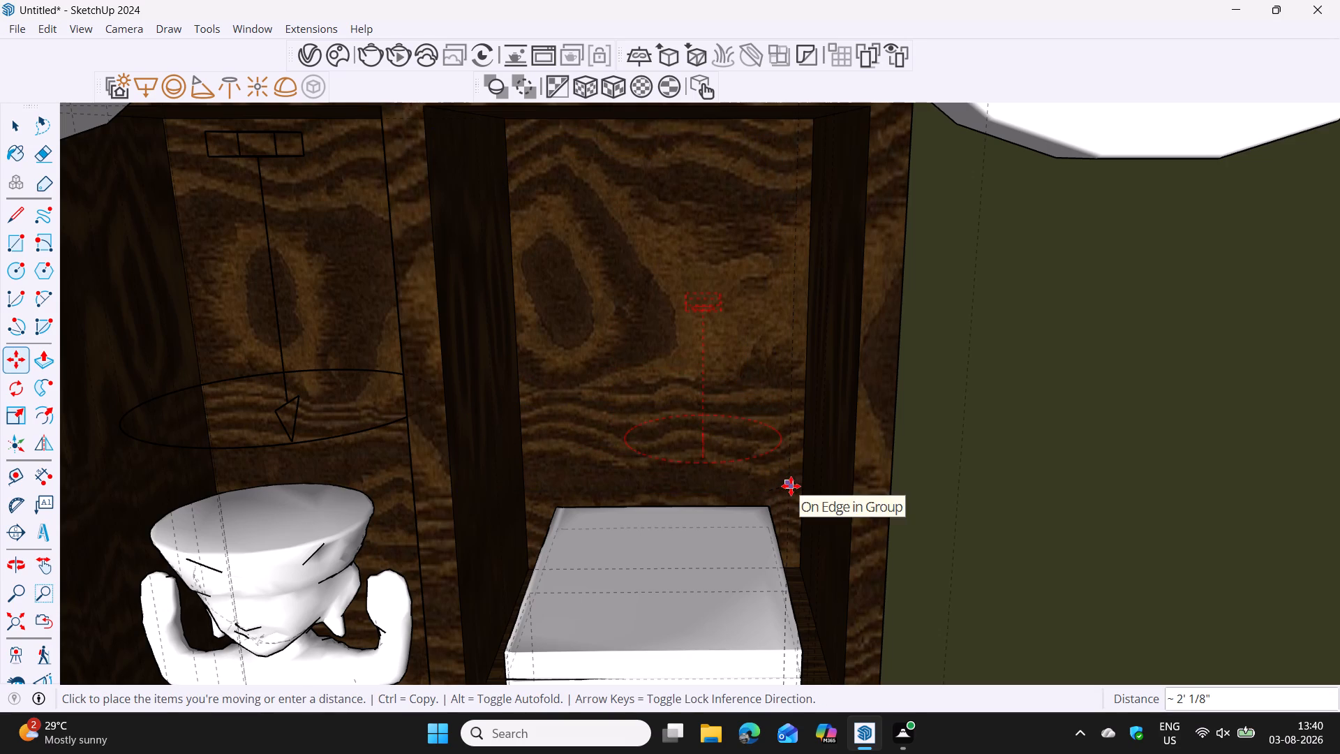
{"action": "key", "text": "Right"}
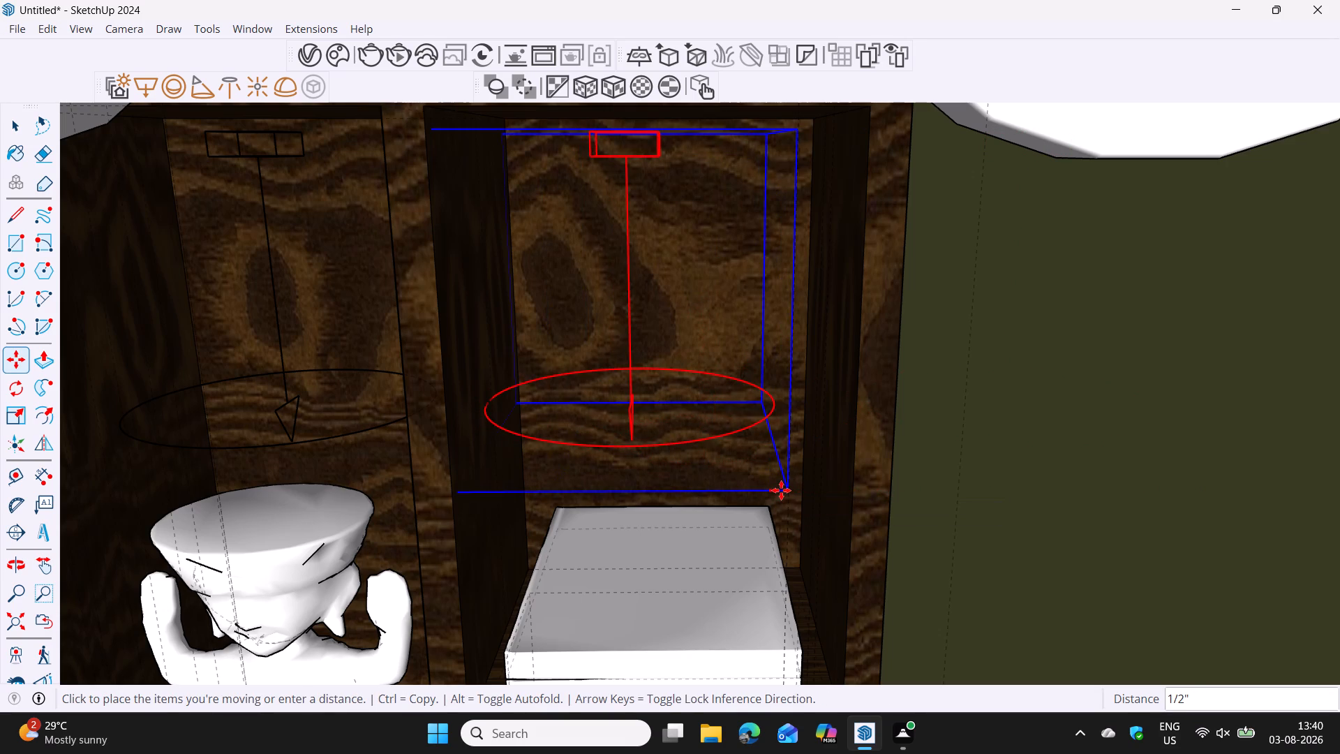
{"action": "left_click", "coordinate": [781, 490]}
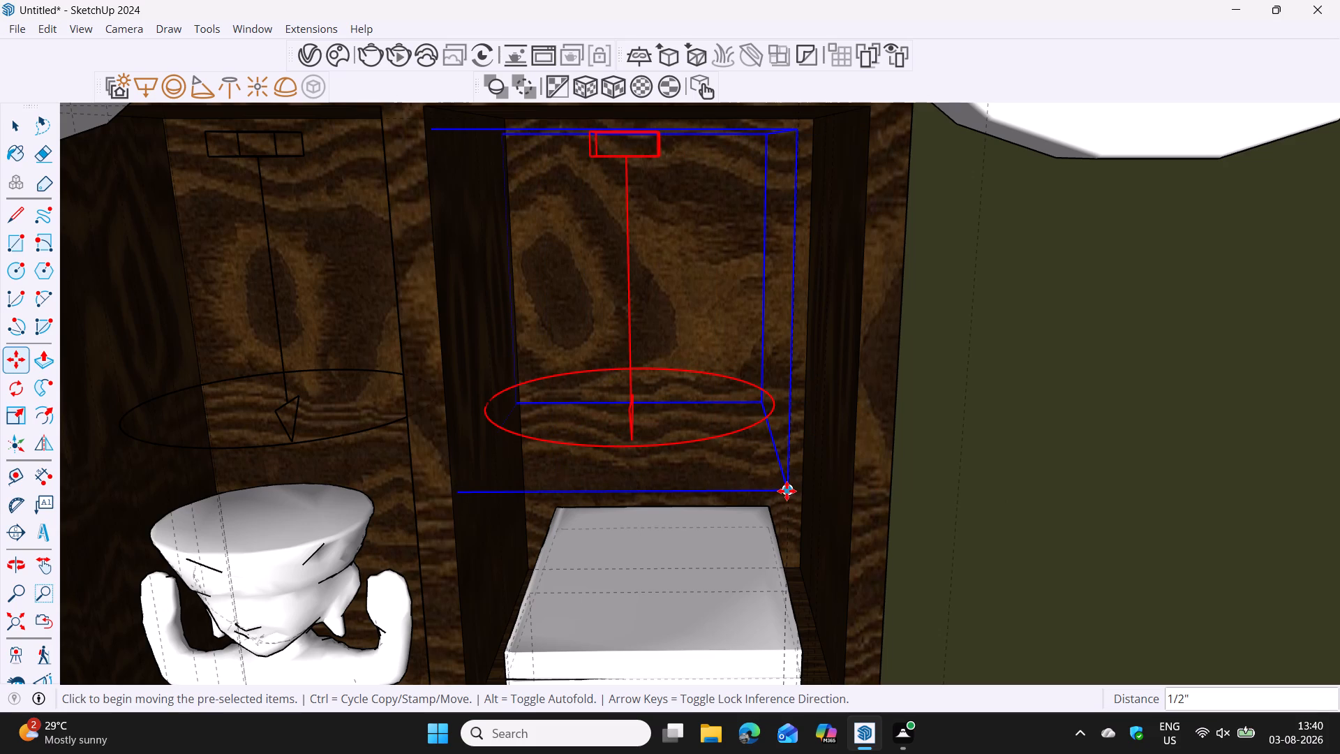
{"action": "left_click", "coordinate": [787, 491]}
{"action": "key", "text": "Right"}
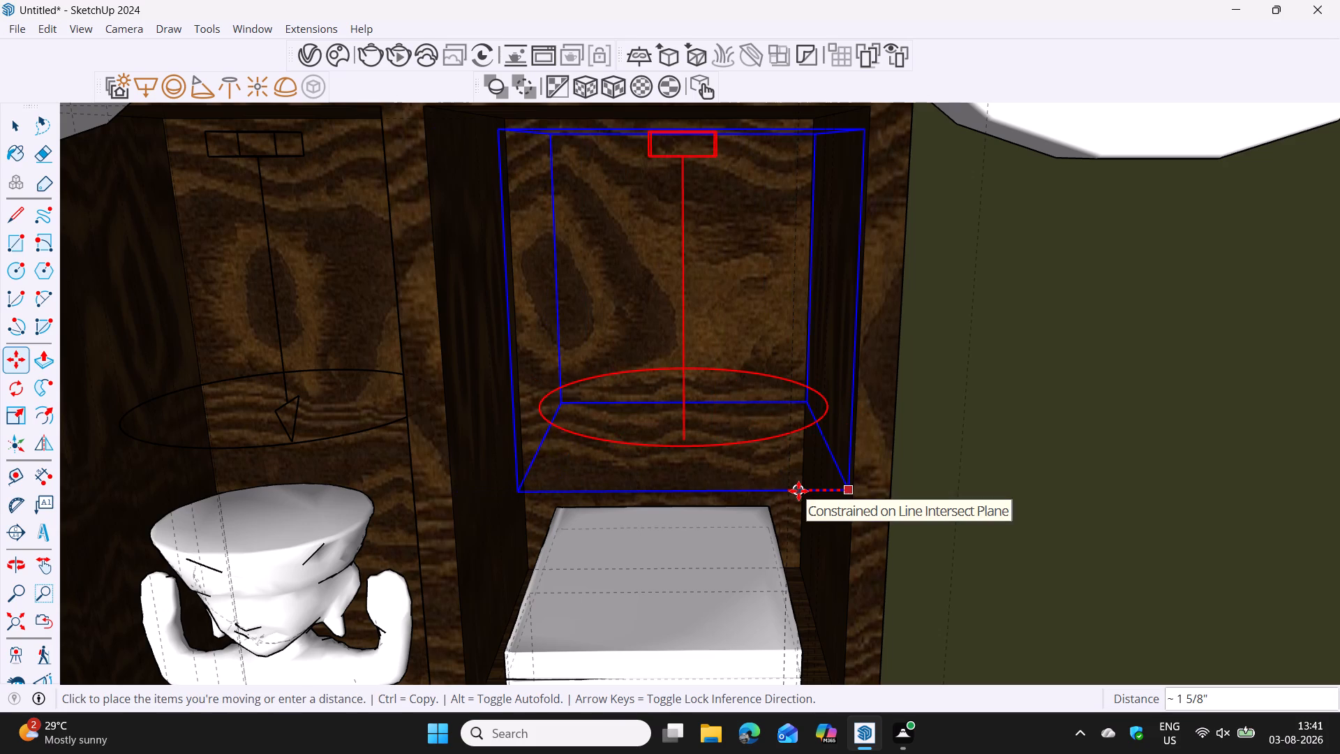
{"action": "key", "text": "2"}
{"action": "key", "text": "Return"}
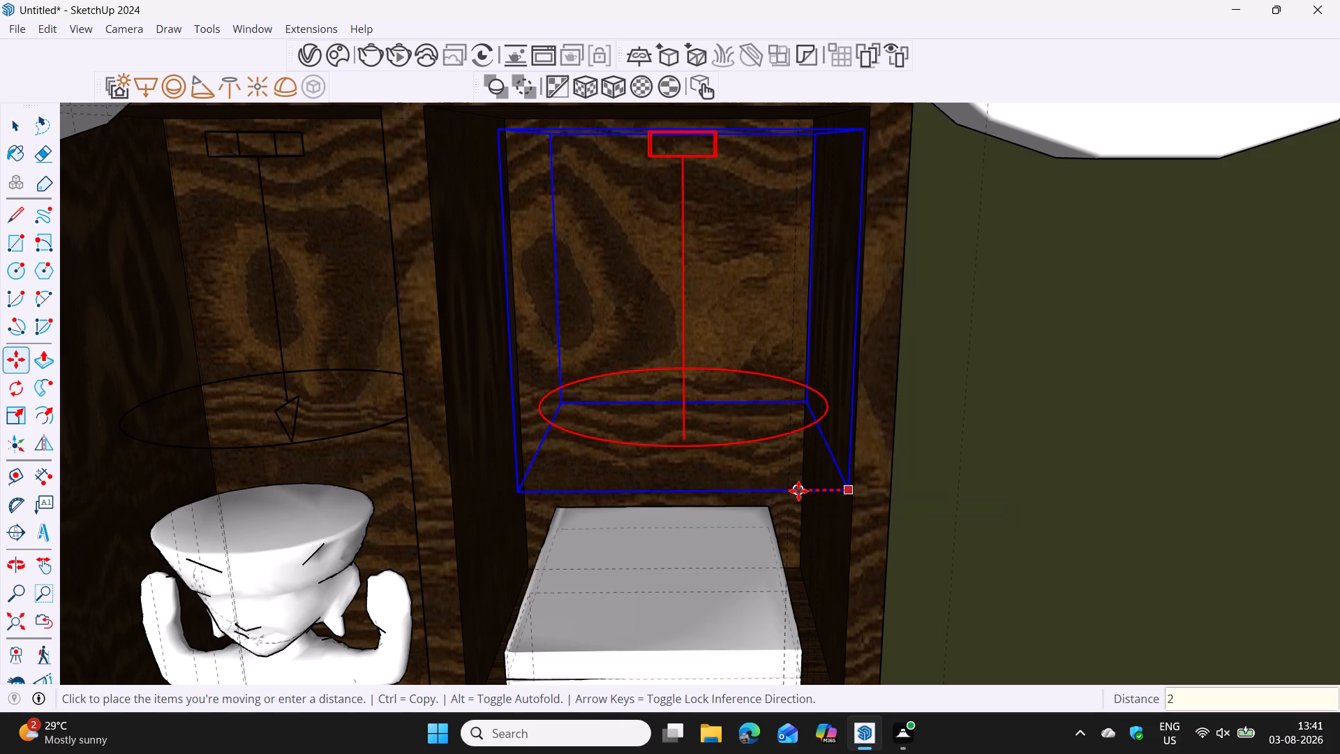
Move the copied IES light 1" back along the red axis toward the figurine compartment, centring it above the books.
{"action": "left_click", "coordinate": [532, 491]}
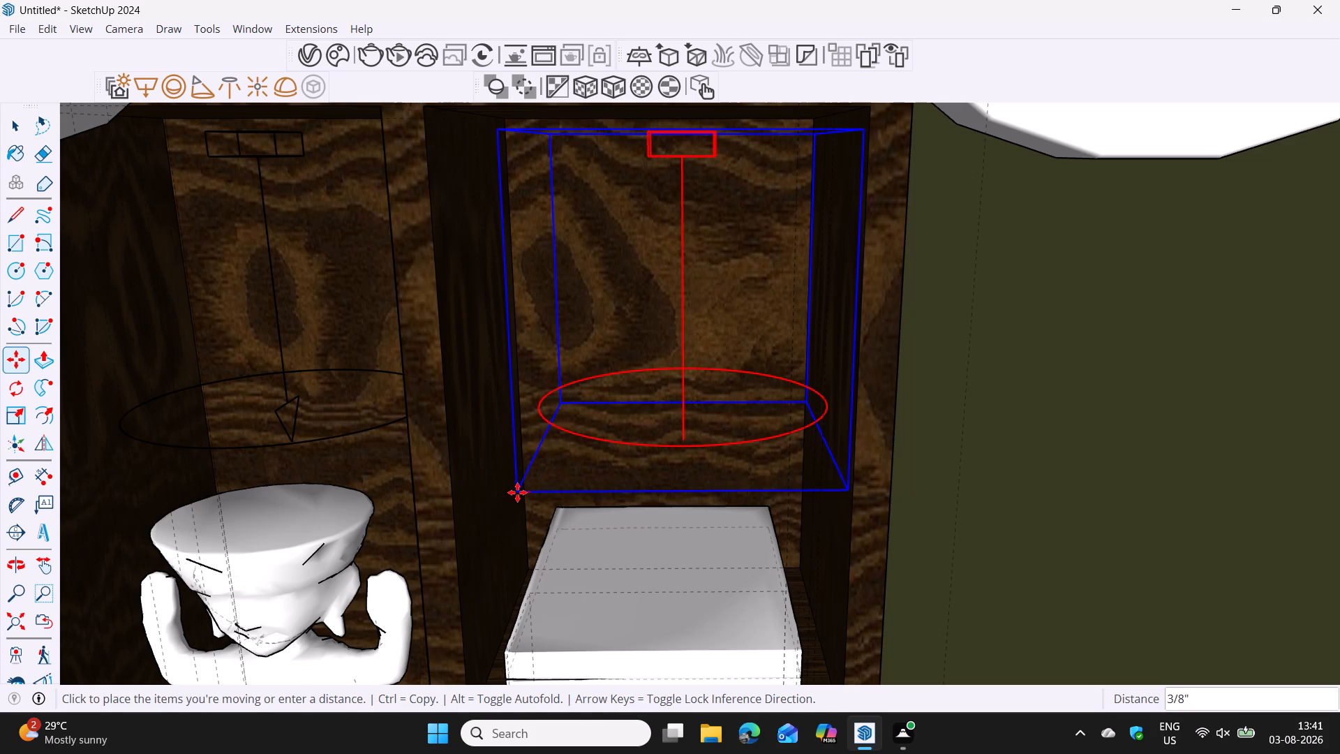
{"action": "key", "text": "Right"}
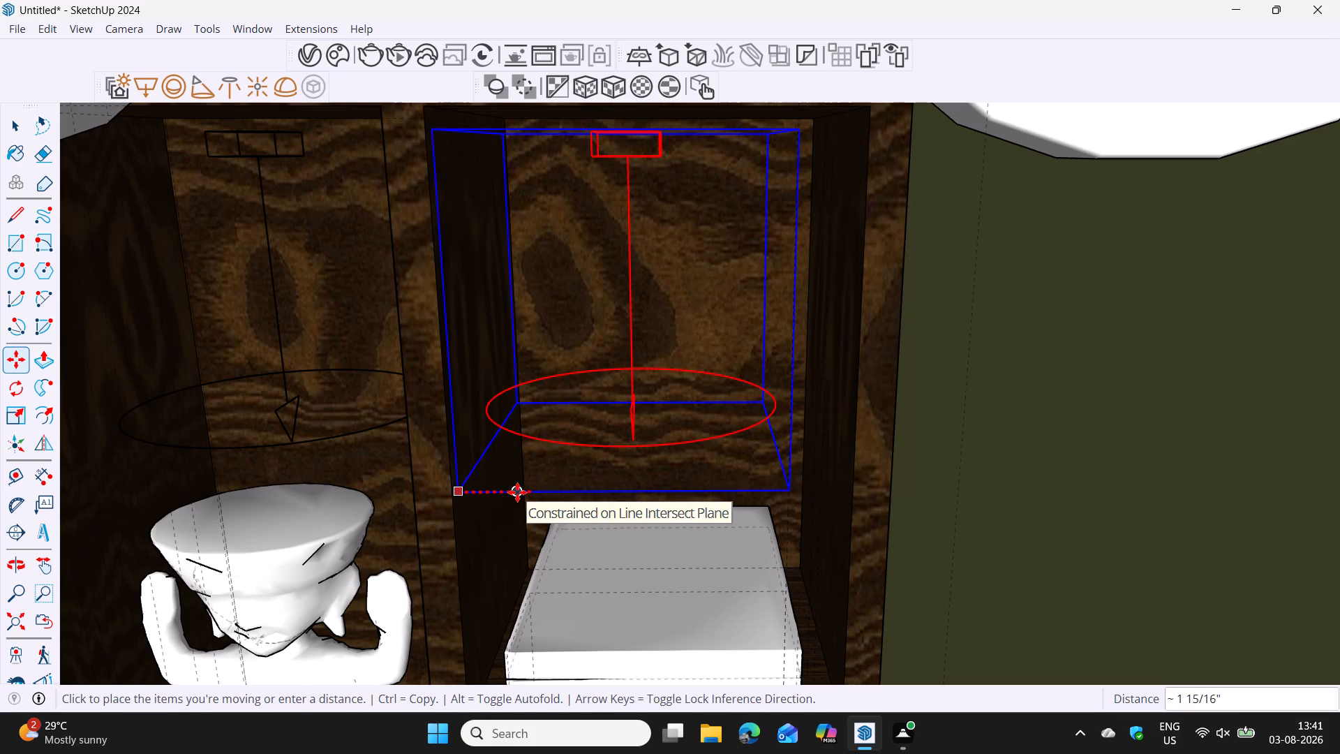
{"action": "key", "text": "1"}
{"action": "key", "text": "Return"}
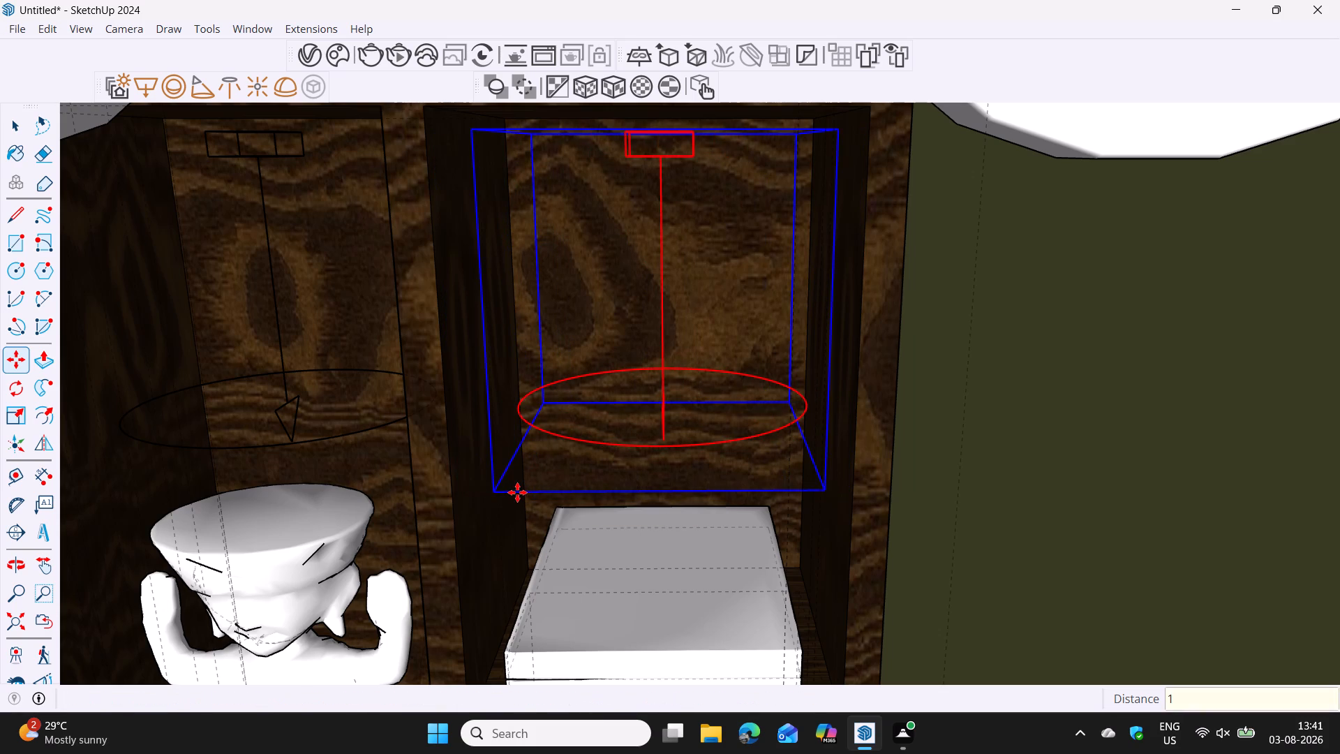
{"action": "middle_click_drag", "start_coordinate": [676, 464], "coordinate": [665, 475]}
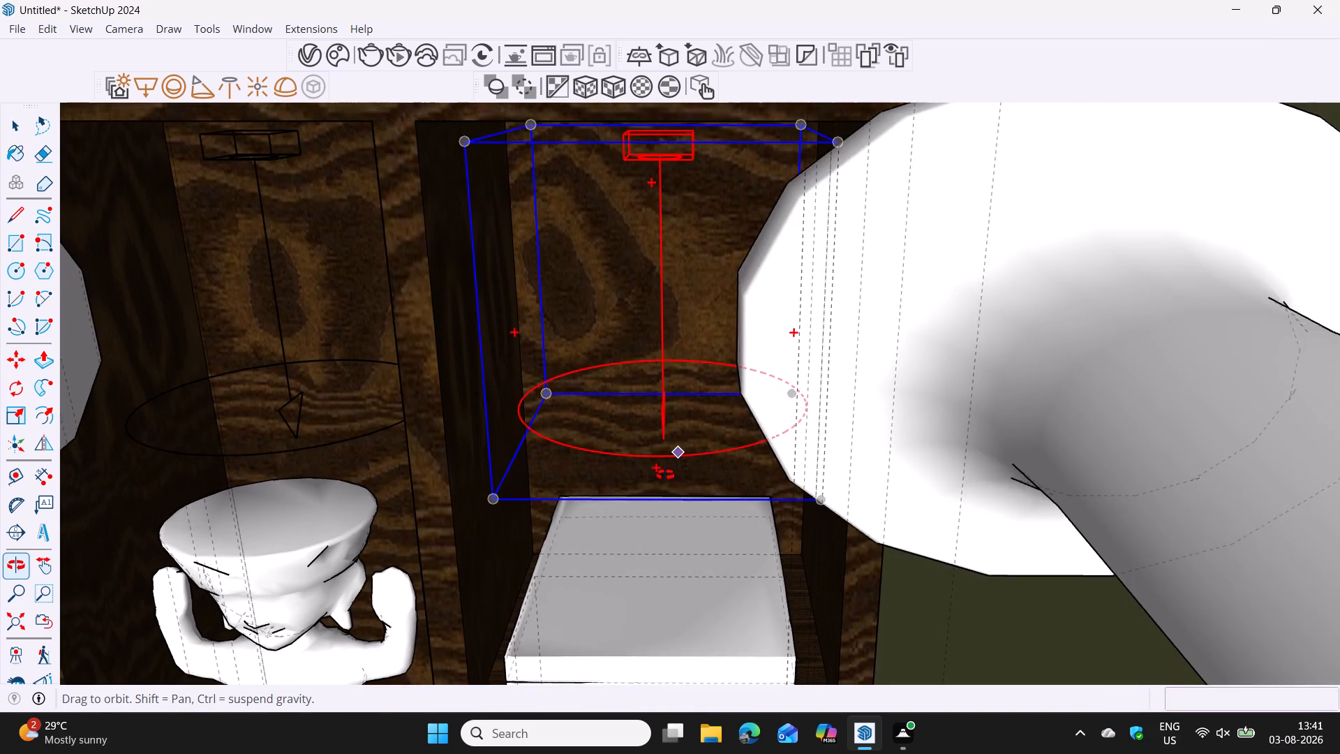
{"action": "middle_click_drag", "start_coordinate": [665, 475], "coordinate": [683, 421]}
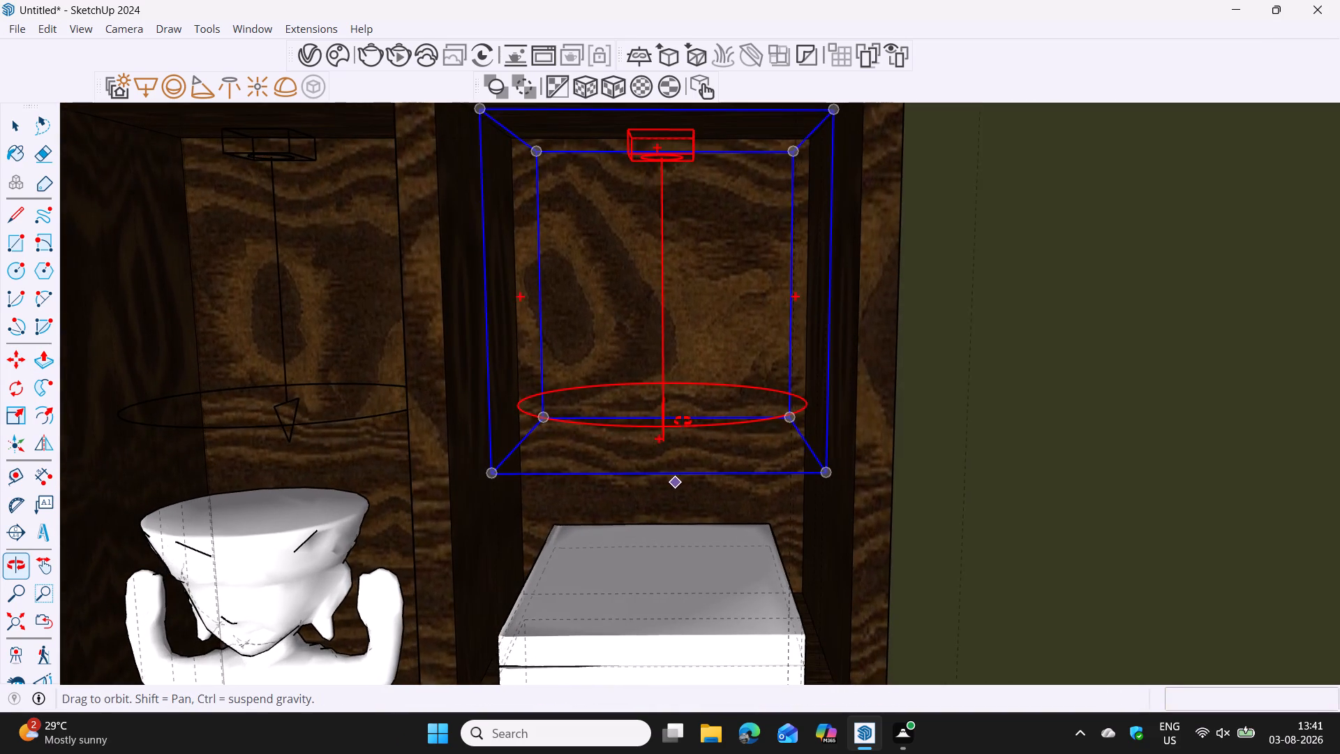
{"action": "middle_click_drag", "start_coordinate": [683, 421], "coordinate": [711, 425]}
Hide the curtain component with its rods beside the tall shelf unit.
{"action": "key", "text": "space"}
{"action": "scroll", "coordinate": [741, 466], "scroll_direction": "down", "scroll_amount": 5}
{"action": "scroll", "coordinate": [620, 494], "scroll_direction": "down", "scroll_amount": 4}
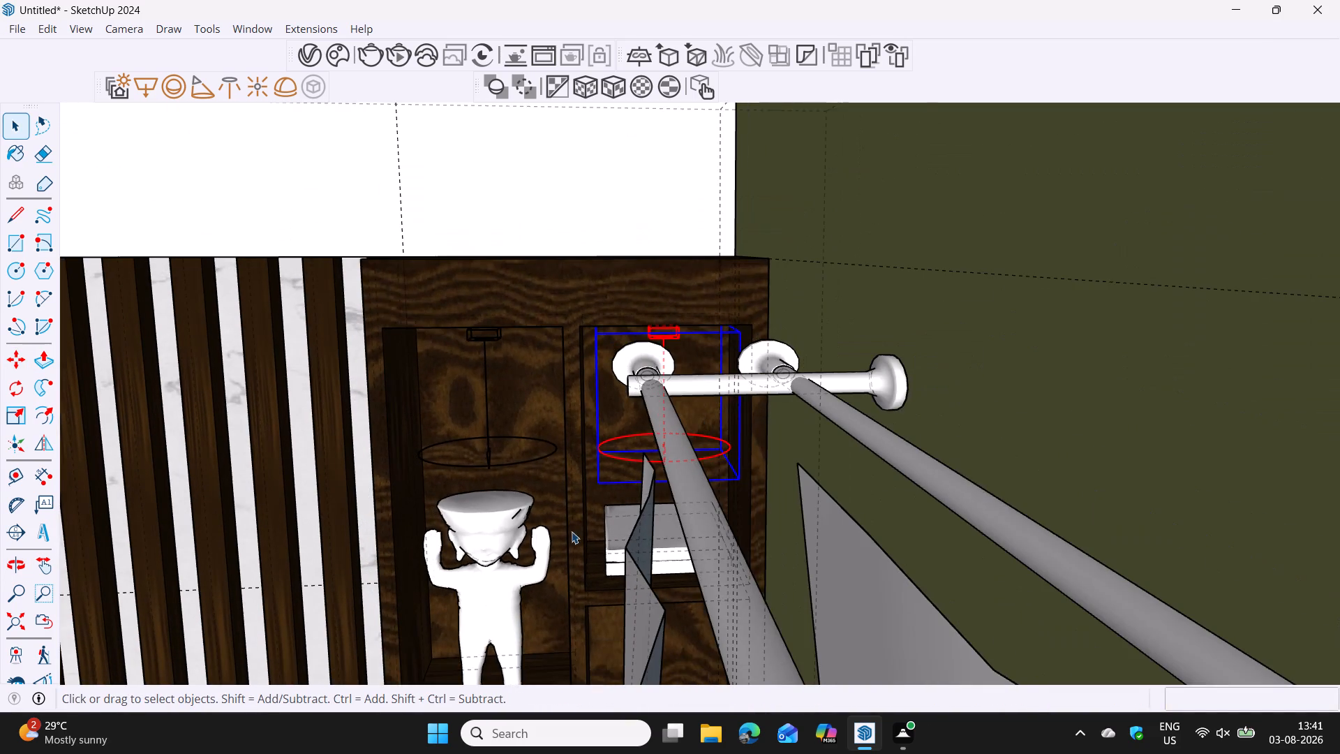
{"action": "middle_click_drag", "start_coordinate": [572, 532], "coordinate": [652, 498]}
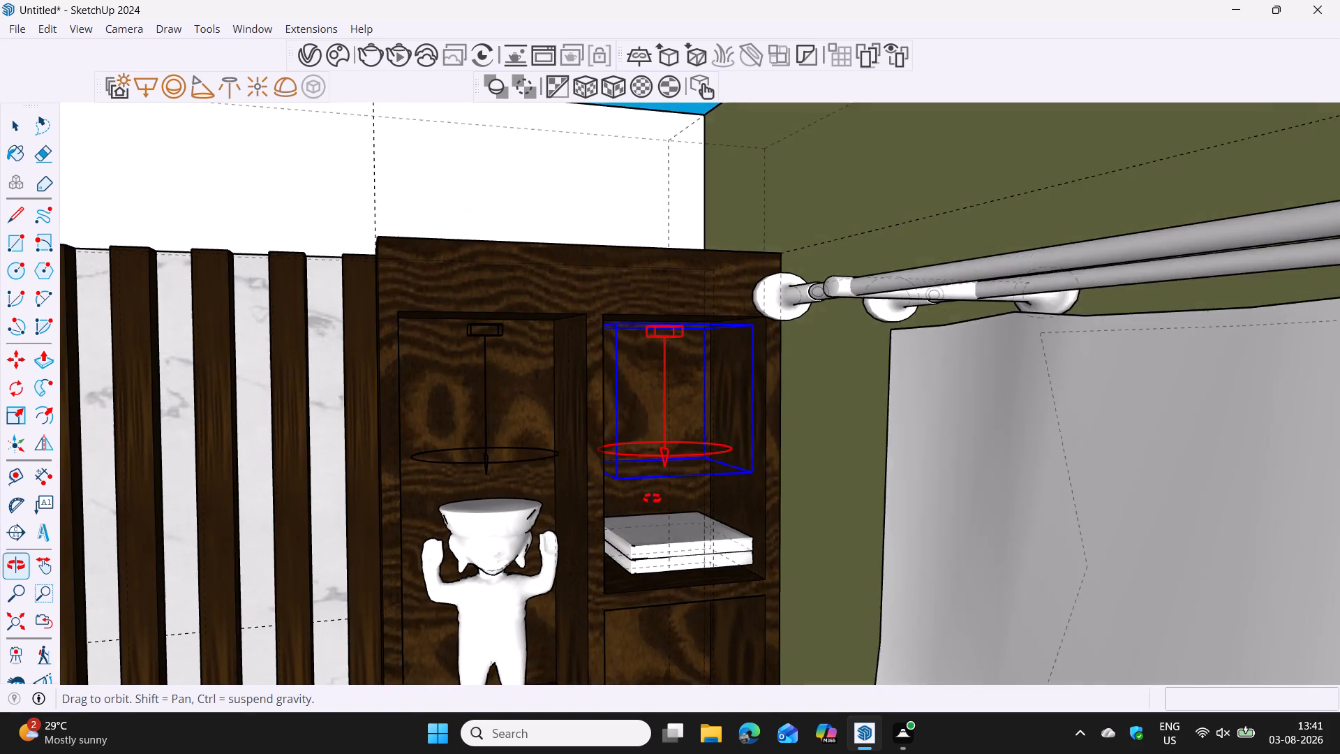
{"action": "middle_click_drag", "start_coordinate": [652, 498], "coordinate": [648, 503]}
{"action": "scroll", "coordinate": [657, 506], "scroll_direction": "down", "scroll_amount": 9}
{"action": "key", "text": "space"}
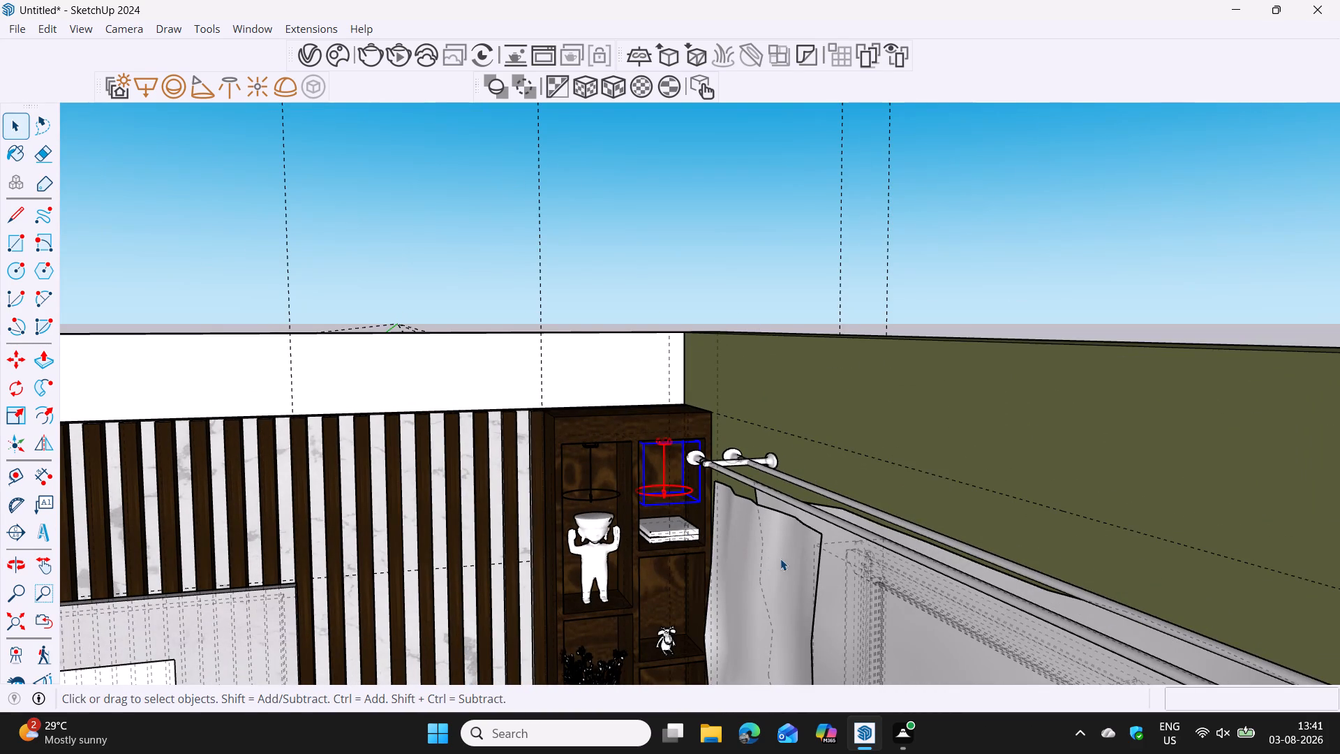
{"action": "left_click", "coordinate": [782, 559]}
{"action": "right_click", "coordinate": [782, 559]}
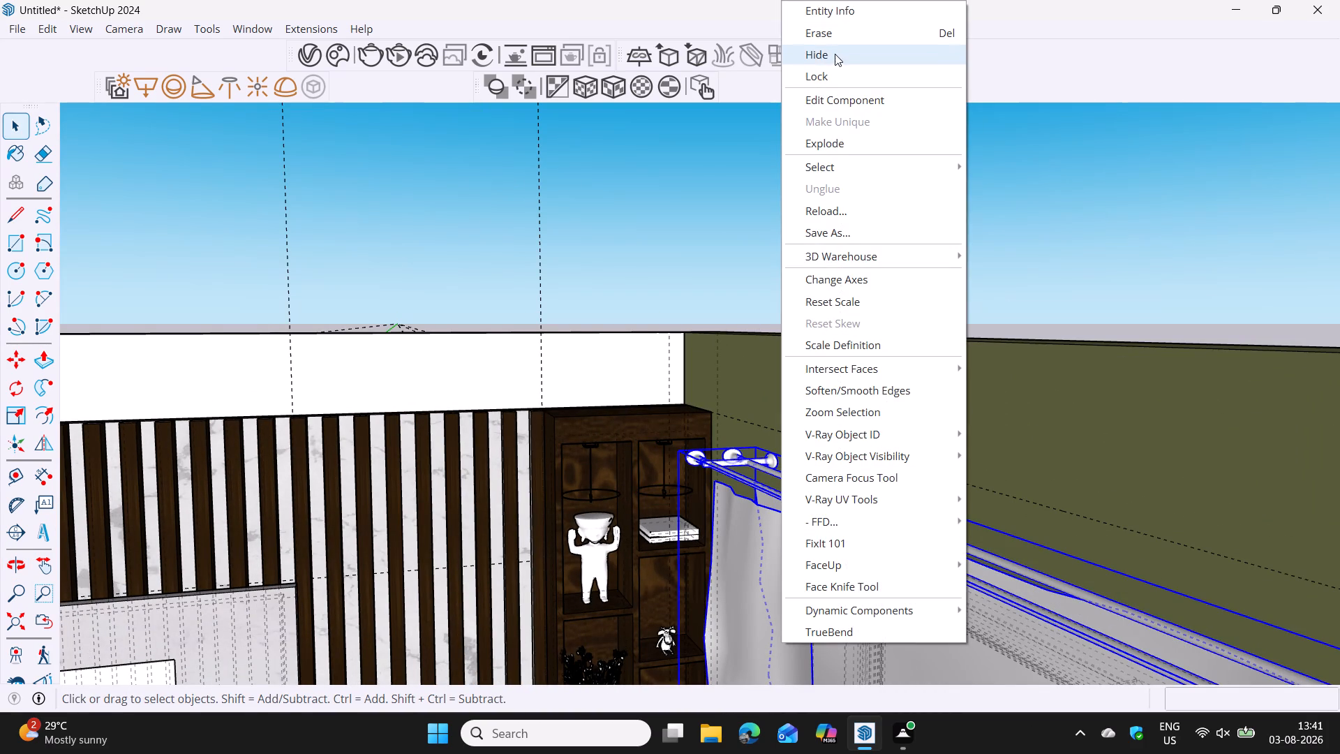
{"action": "left_click", "coordinate": [835, 54]}
Copy the IES light above the books about 1' 6" down the blue axis into the compartment with the small horned figurine.
{"action": "scroll", "coordinate": [801, 568], "scroll_direction": "down", "scroll_amount": 4}
{"action": "middle_click_drag", "start_coordinate": [764, 616], "coordinate": [679, 423], "text": "shift"}
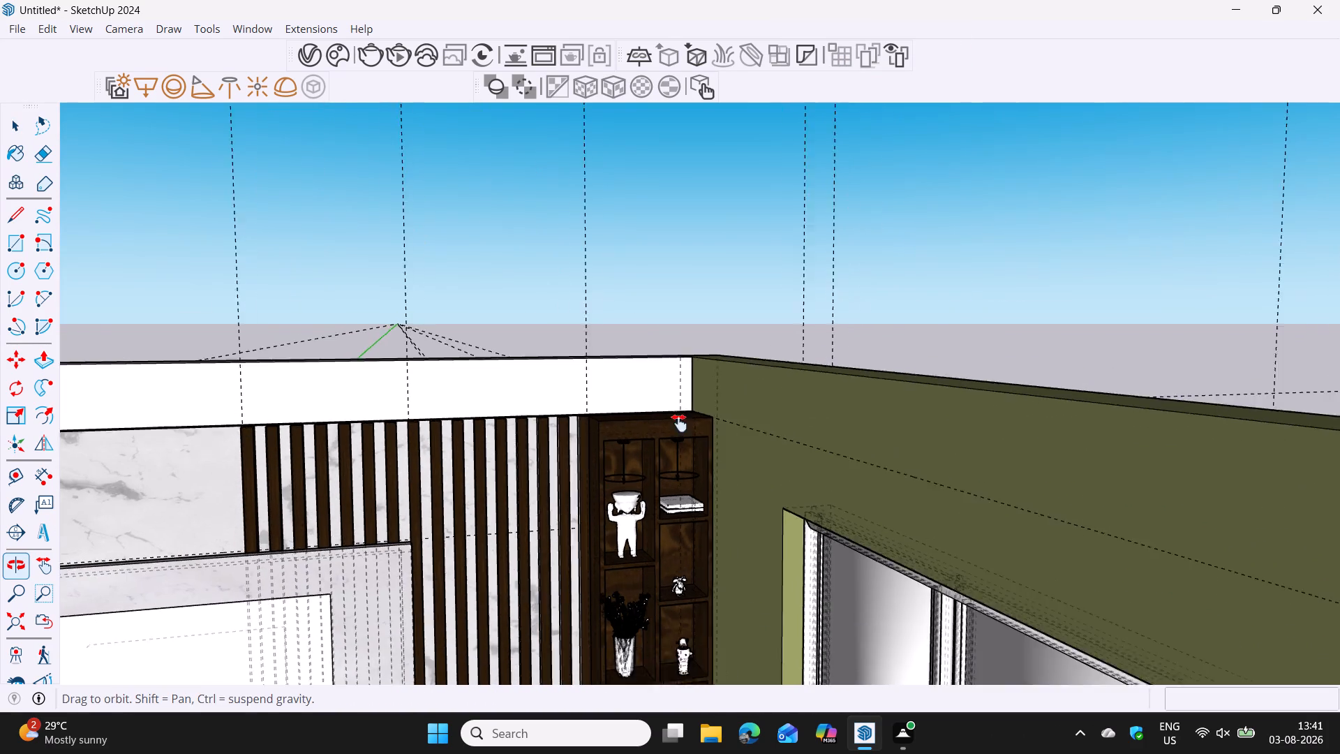
{"action": "middle_click_drag", "start_coordinate": [679, 423], "coordinate": [669, 391], "text": "shift"}
{"action": "middle_click_drag", "start_coordinate": [662, 461], "coordinate": [626, 473]}
{"action": "scroll", "coordinate": [609, 488], "scroll_direction": "down", "scroll_amount": 10}
{"action": "middle_click_drag", "start_coordinate": [495, 539], "coordinate": [523, 482], "text": "shift"}
{"action": "middle_click_drag", "start_coordinate": [625, 471], "coordinate": [585, 495]}
{"action": "scroll", "coordinate": [597, 448], "scroll_direction": "up", "scroll_amount": 2}
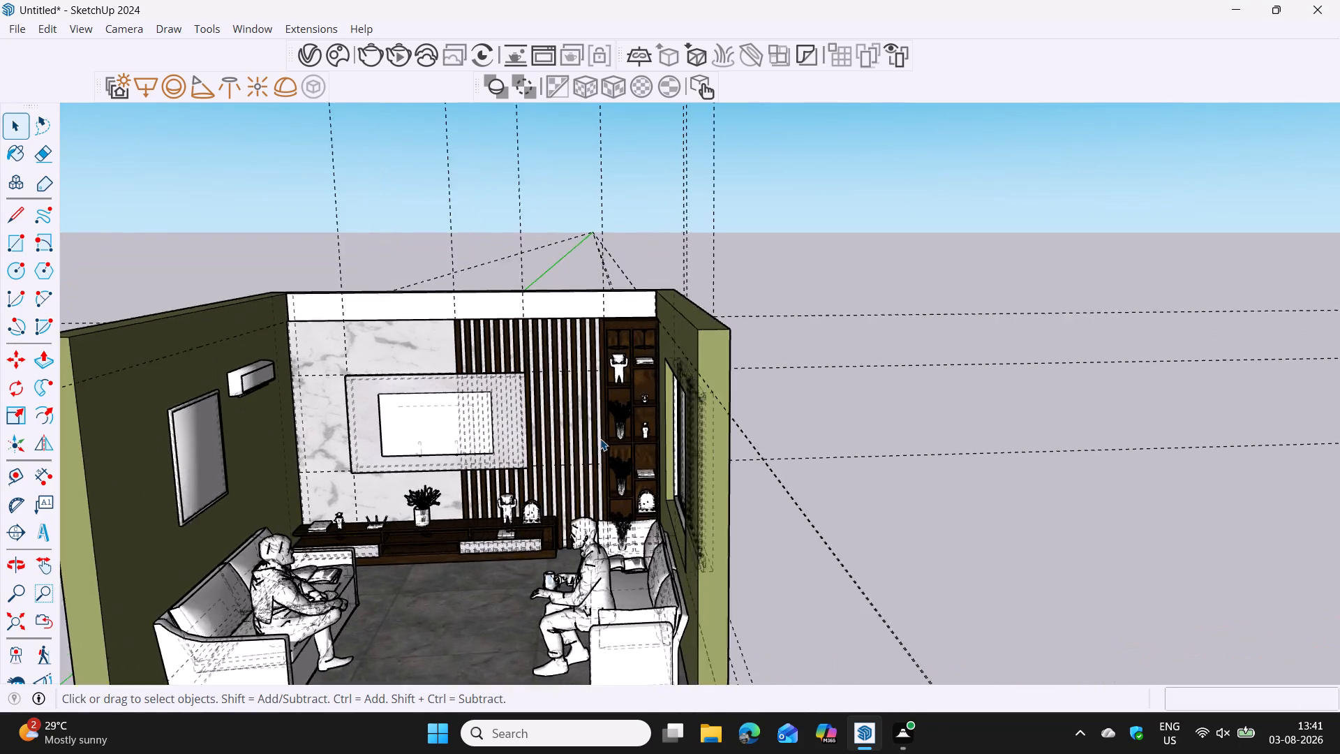
{"action": "scroll", "coordinate": [600, 438], "scroll_direction": "up", "scroll_amount": 4}
{"action": "scroll", "coordinate": [636, 395], "scroll_direction": "up", "scroll_amount": 7}
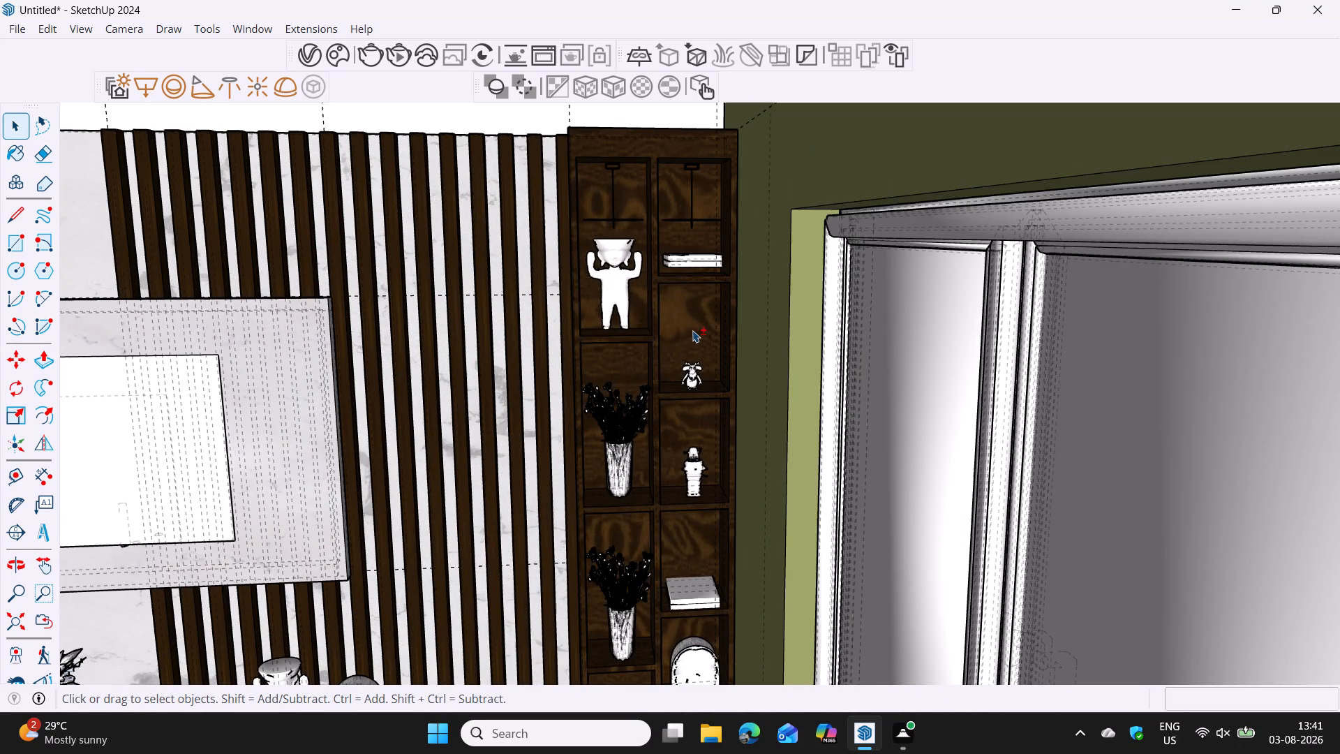
{"action": "middle_click_drag", "start_coordinate": [692, 333], "coordinate": [667, 387], "text": "shift"}
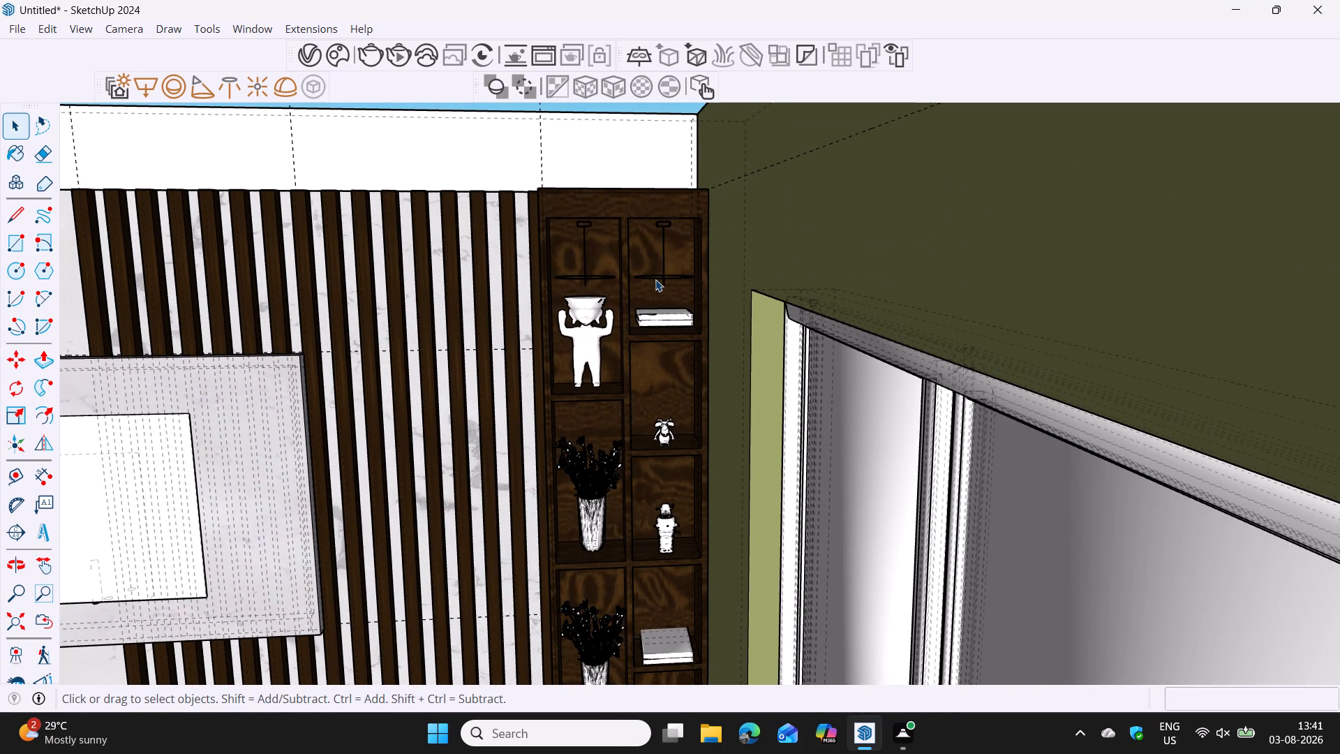
{"action": "left_click", "coordinate": [656, 279]}
{"action": "key", "text": "m"}
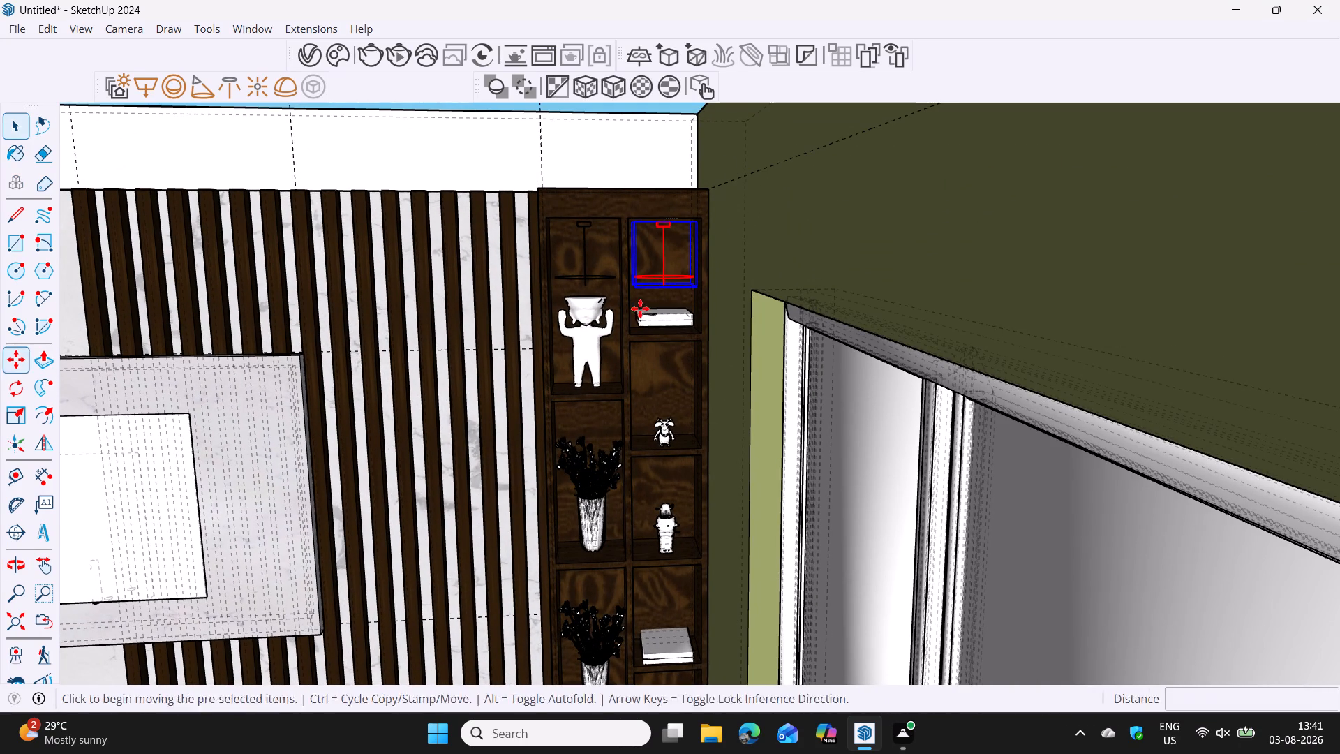
{"action": "scroll", "coordinate": [702, 295], "scroll_direction": "up", "scroll_amount": 6}
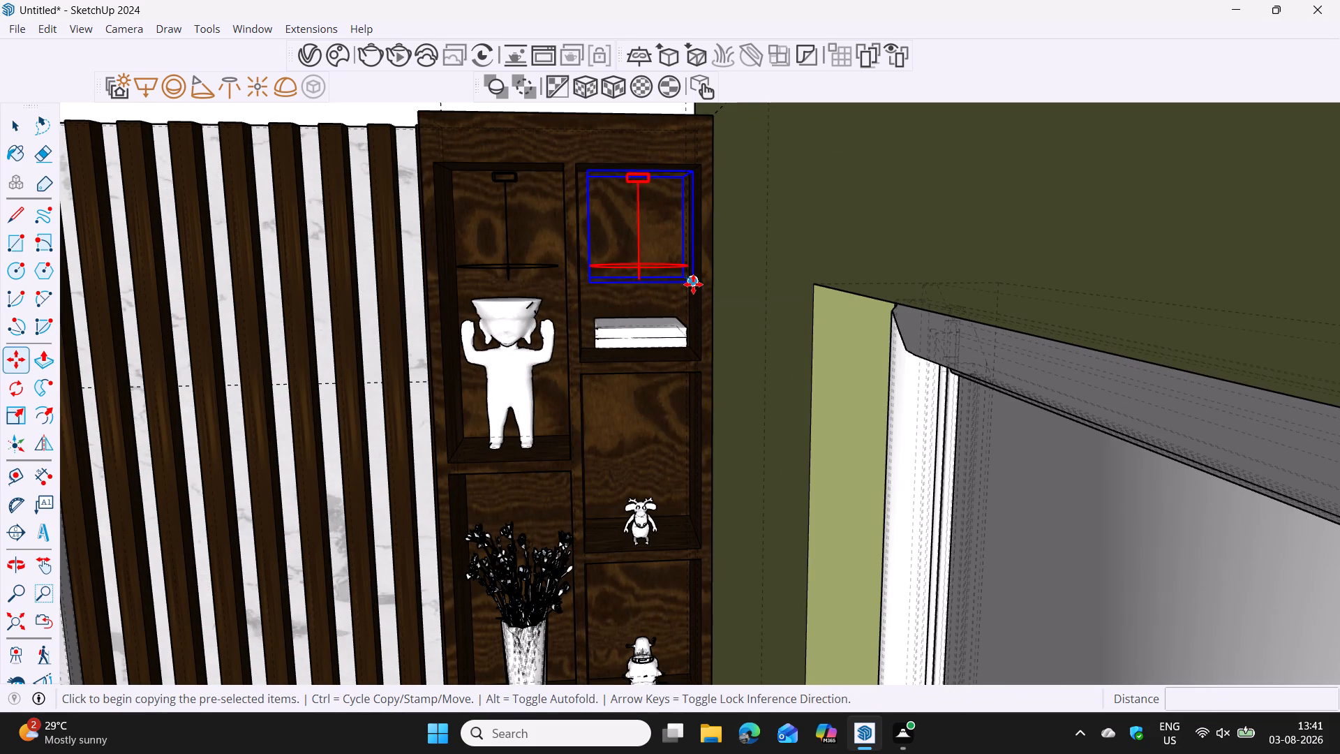
{"action": "left_click", "coordinate": [693, 284]}
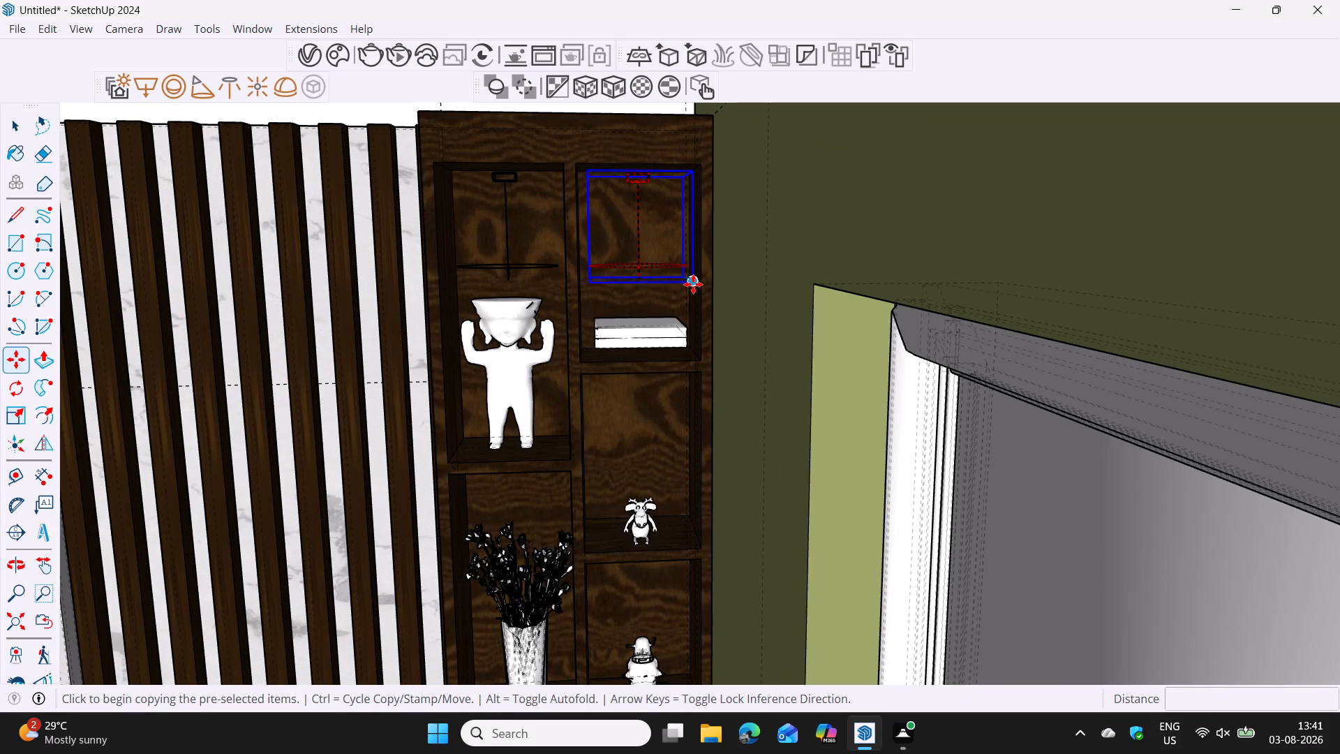
{"action": "key", "text": "Up"}
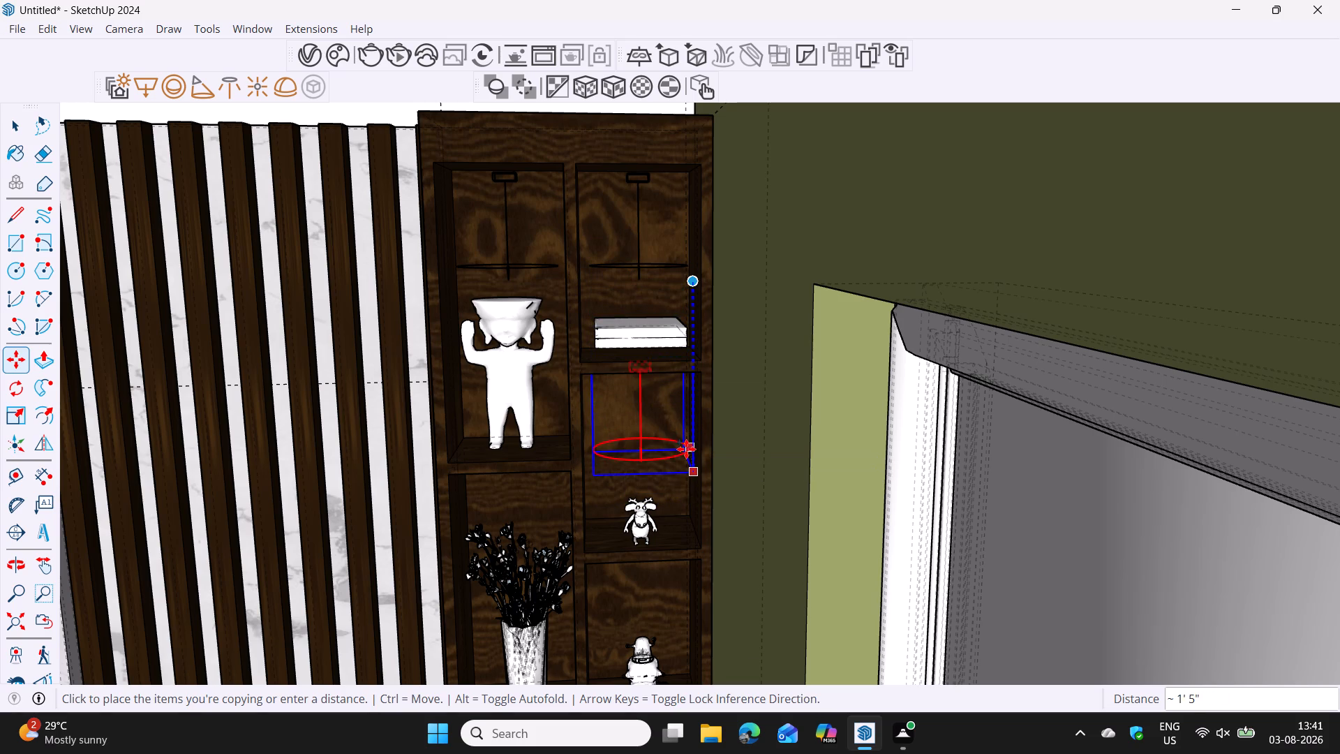
{"action": "middle_click_drag", "start_coordinate": [684, 454], "coordinate": [676, 385]}
{"action": "scroll", "coordinate": [683, 415], "scroll_direction": "up", "scroll_amount": 1}
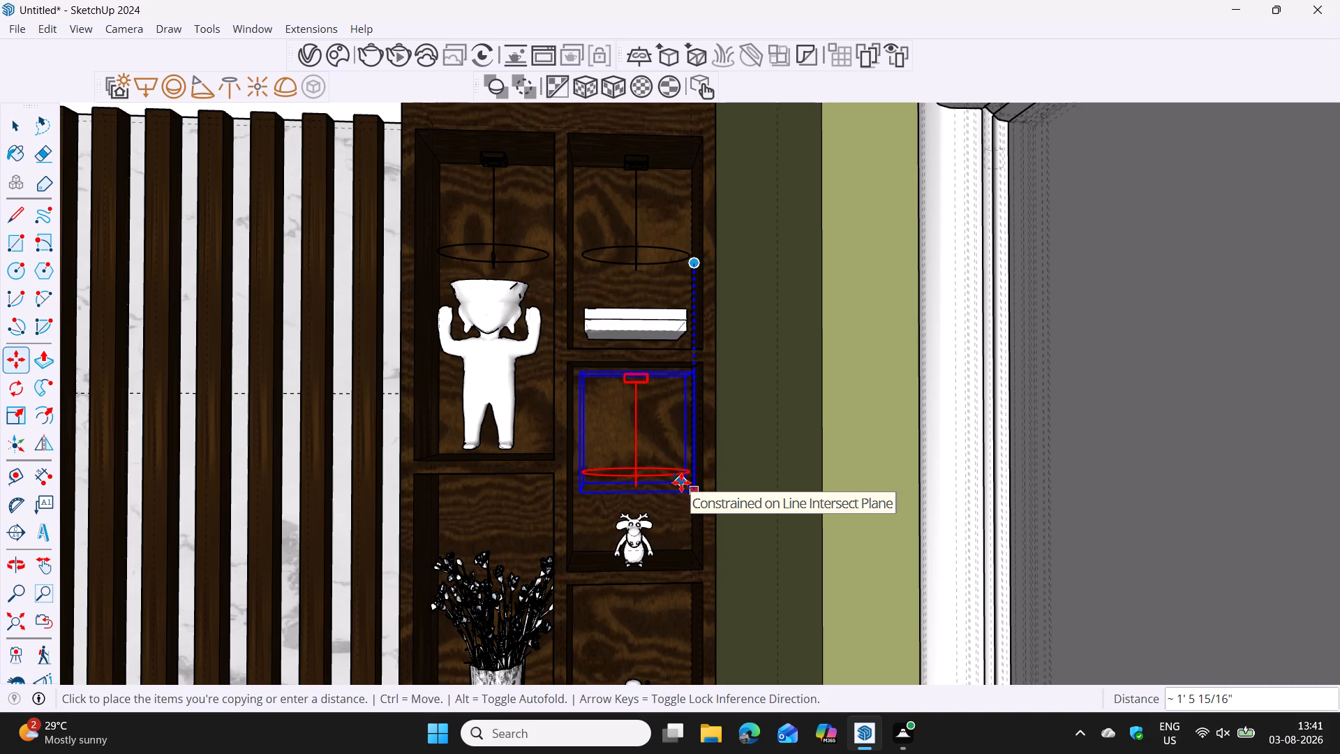
{"action": "left_click", "coordinate": [681, 482]}
{"action": "scroll", "coordinate": [695, 509], "scroll_direction": "up", "scroll_amount": 3}
{"action": "scroll", "coordinate": [695, 509], "scroll_direction": "down", "scroll_amount": 4}
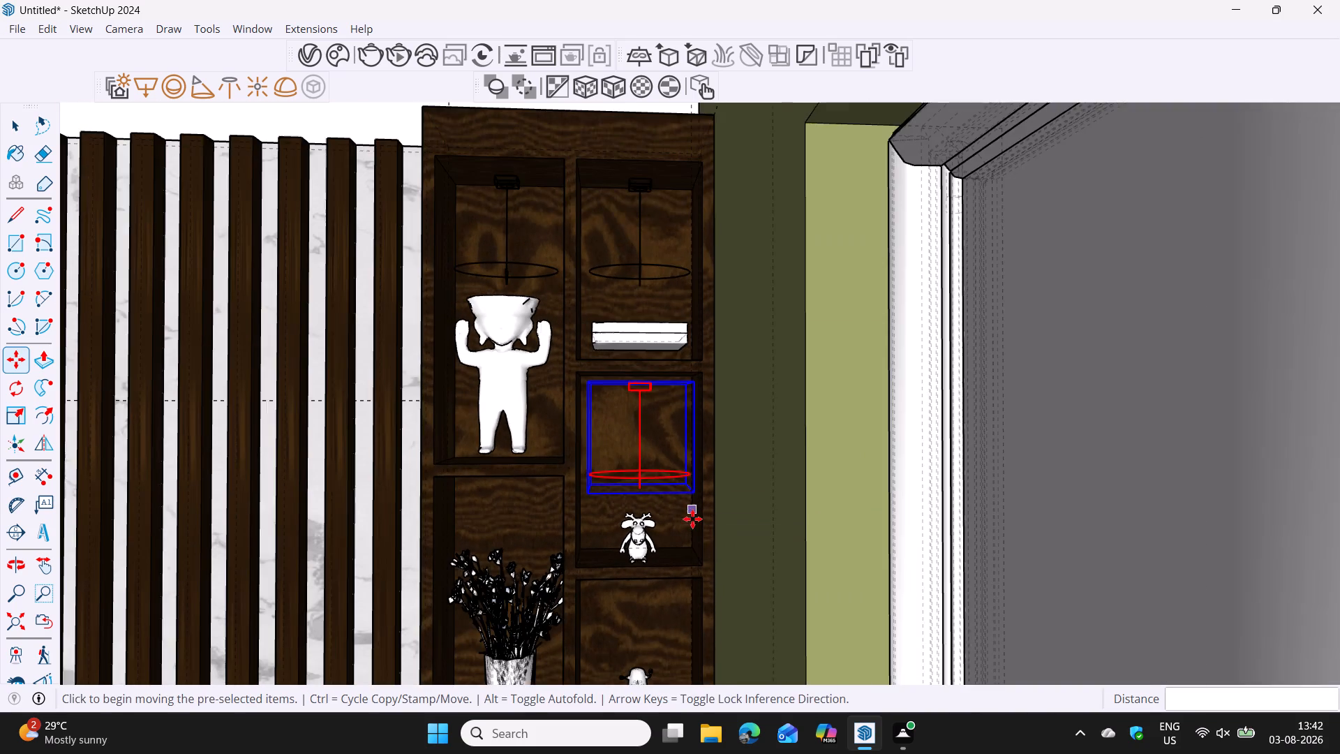
Copy the IES light above the horned figurine about 1' 5 3/4" down the blue axis into the standing figurine's compartment.
{"action": "middle_click_drag", "start_coordinate": [692, 519], "coordinate": [643, 425], "text": "shift"}
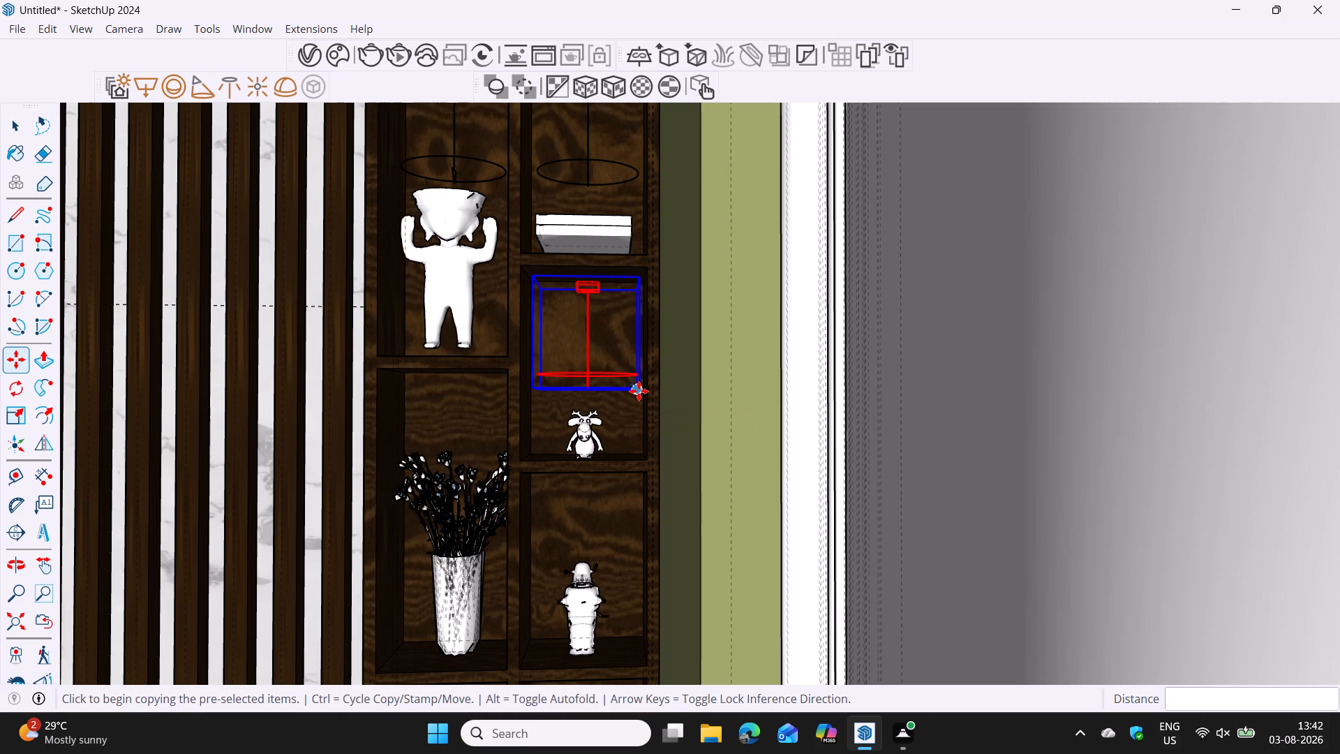
{"action": "left_click", "coordinate": [639, 391]}
{"action": "key", "text": "Up"}
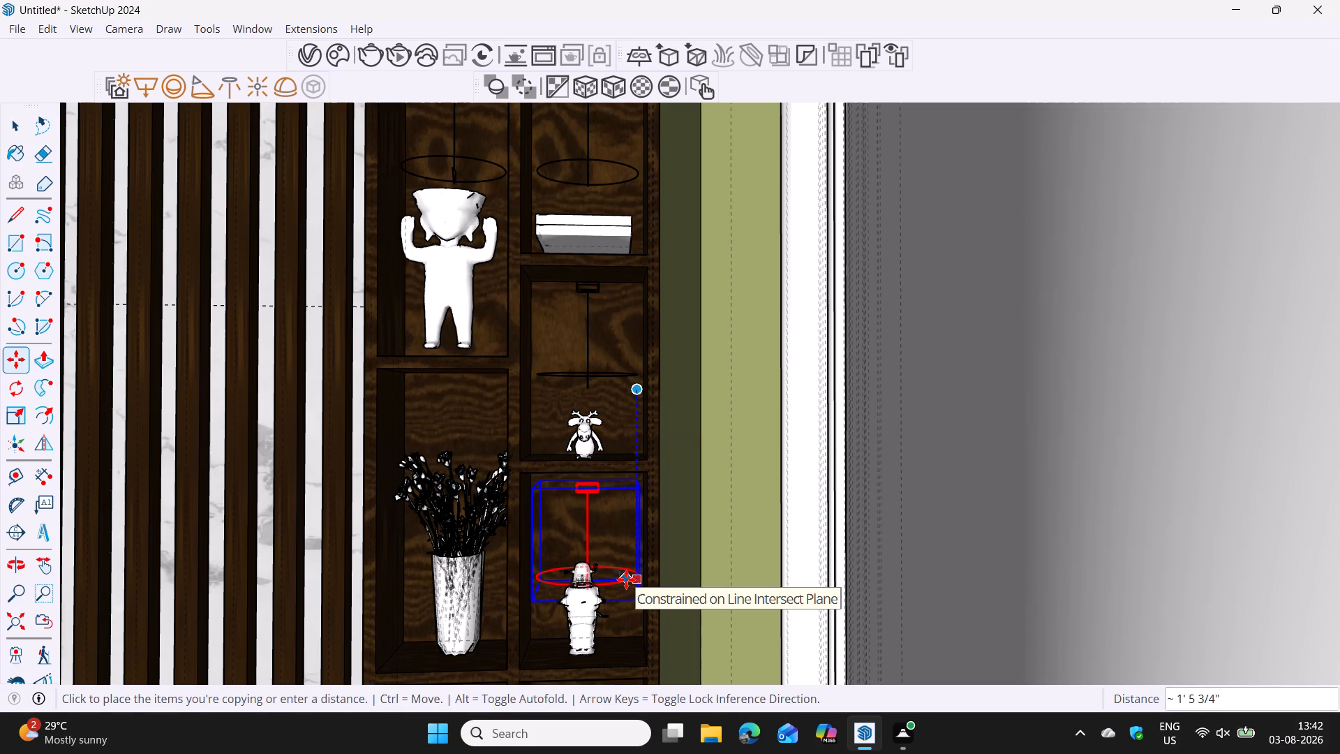
{"action": "left_click", "coordinate": [626, 579]}
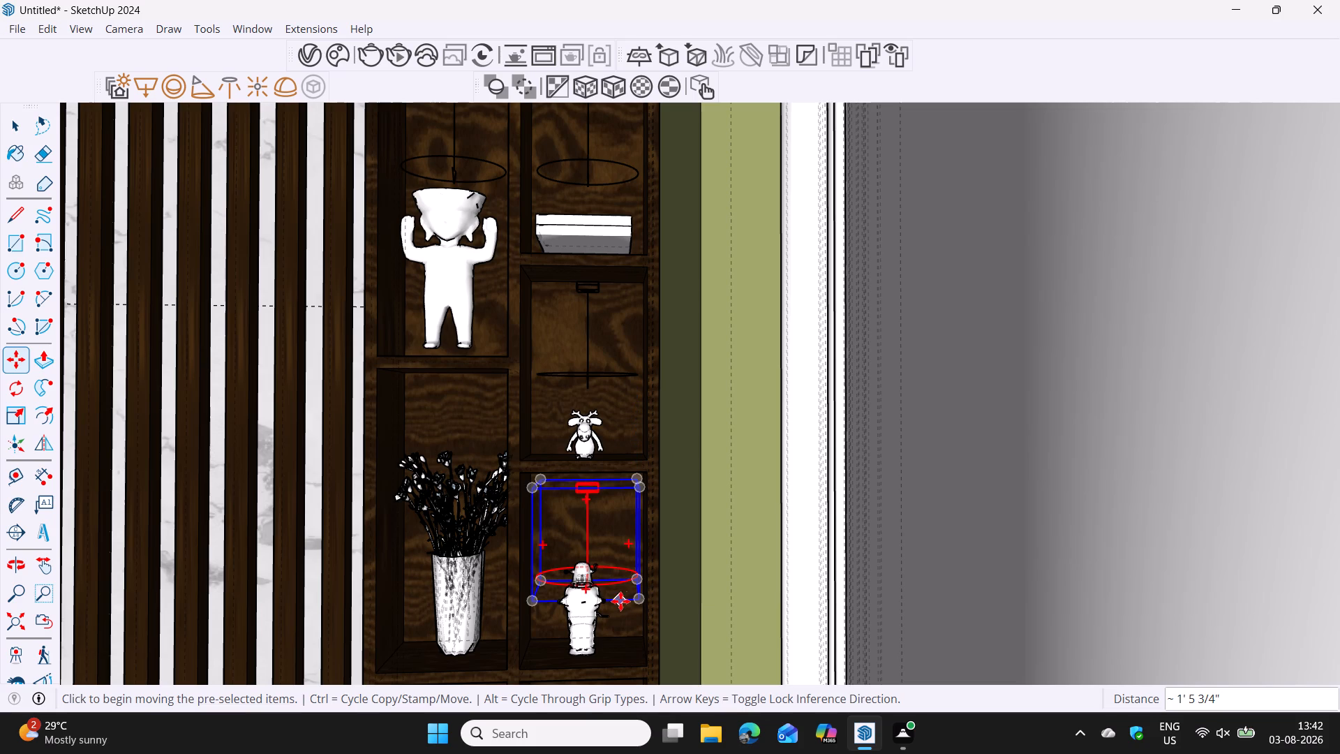
Copy the IES light above the large raised-arm figurine about 2' 2 5/8" down the blue axis into the upper vase compartment.
{"action": "scroll", "coordinate": [632, 251], "scroll_direction": "down", "scroll_amount": 3}
{"action": "middle_click_drag", "start_coordinate": [495, 196], "coordinate": [500, 247]}
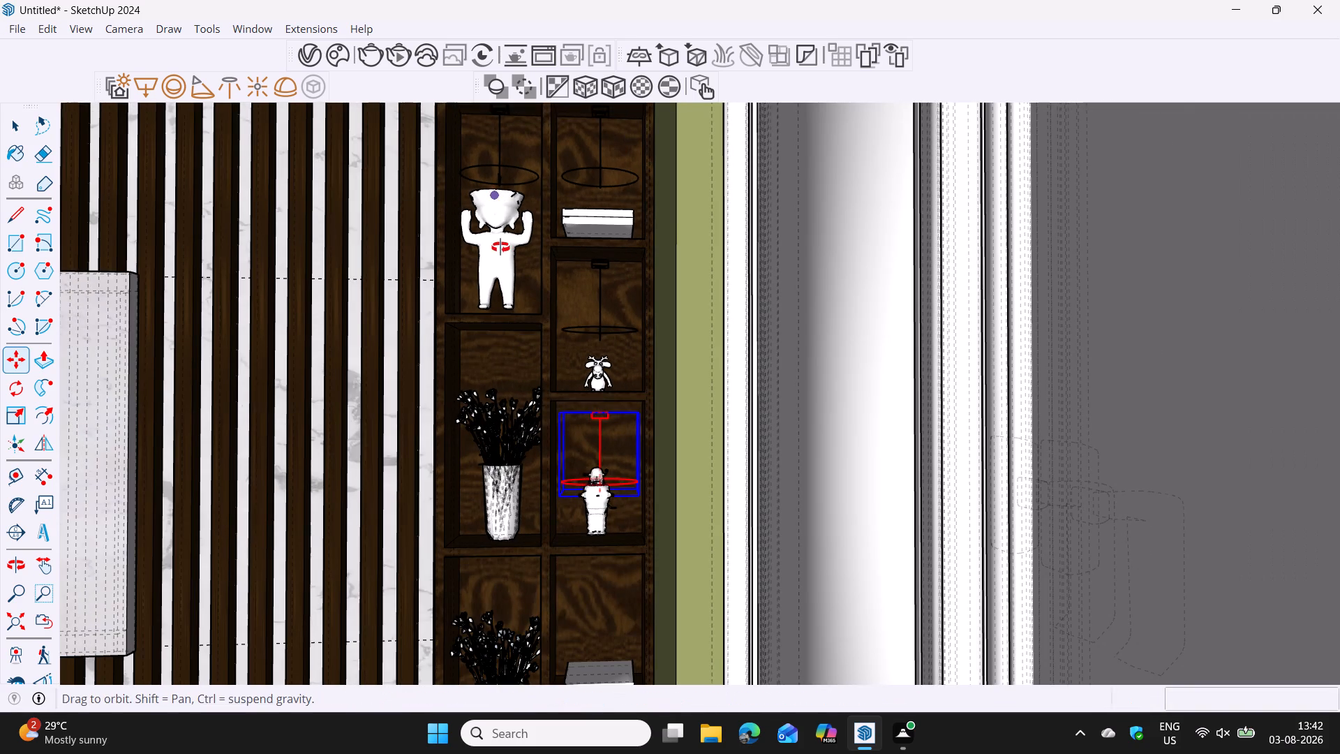
{"action": "middle_click_drag", "start_coordinate": [500, 247], "coordinate": [500, 249]}
{"action": "key", "text": "space"}
{"action": "left_click", "coordinate": [500, 163]}
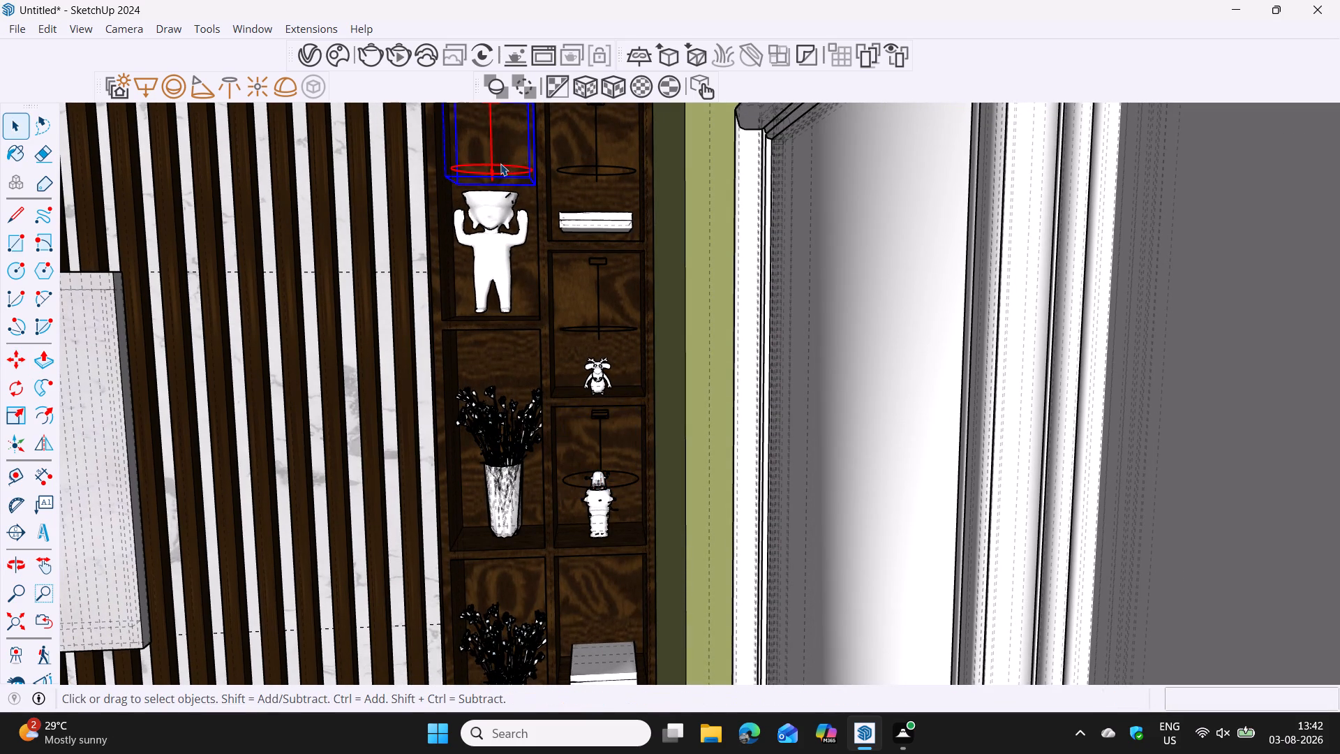
{"action": "key", "text": "m"}
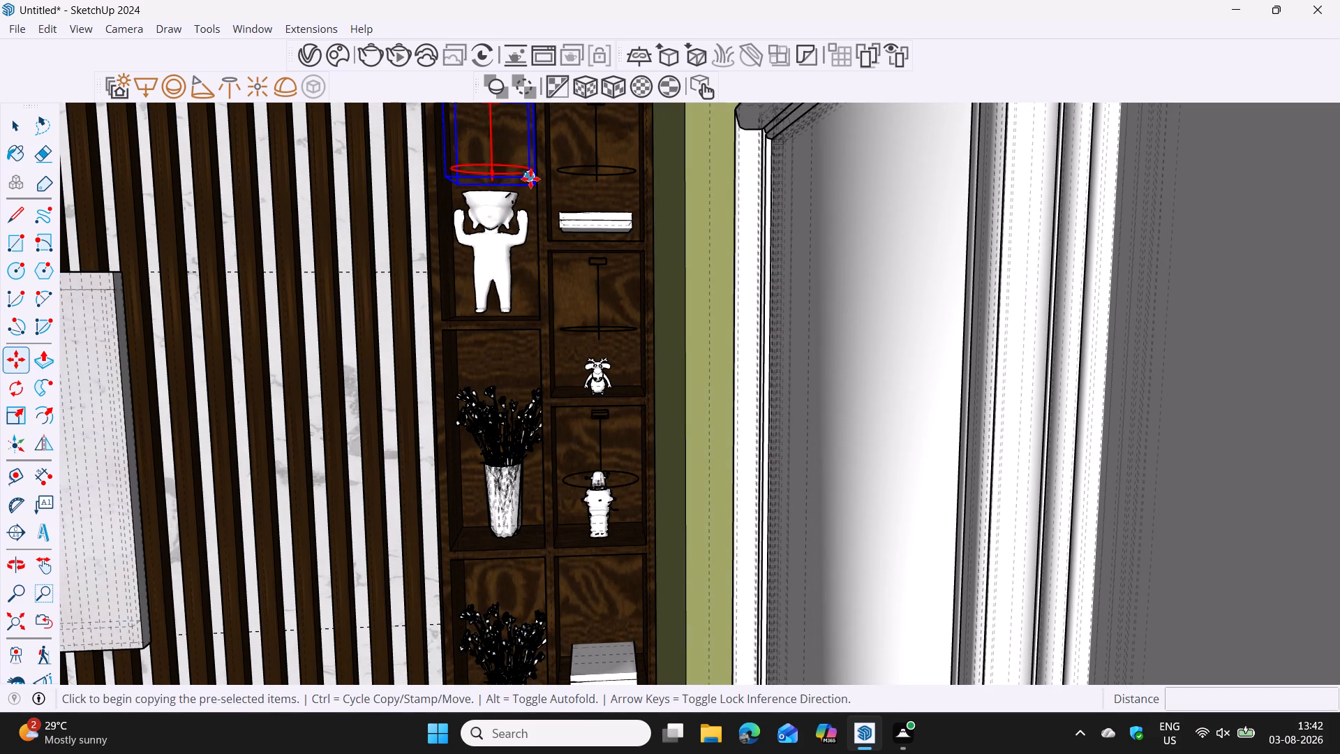
{"action": "left_click", "coordinate": [530, 179]}
{"action": "key", "text": "Up"}
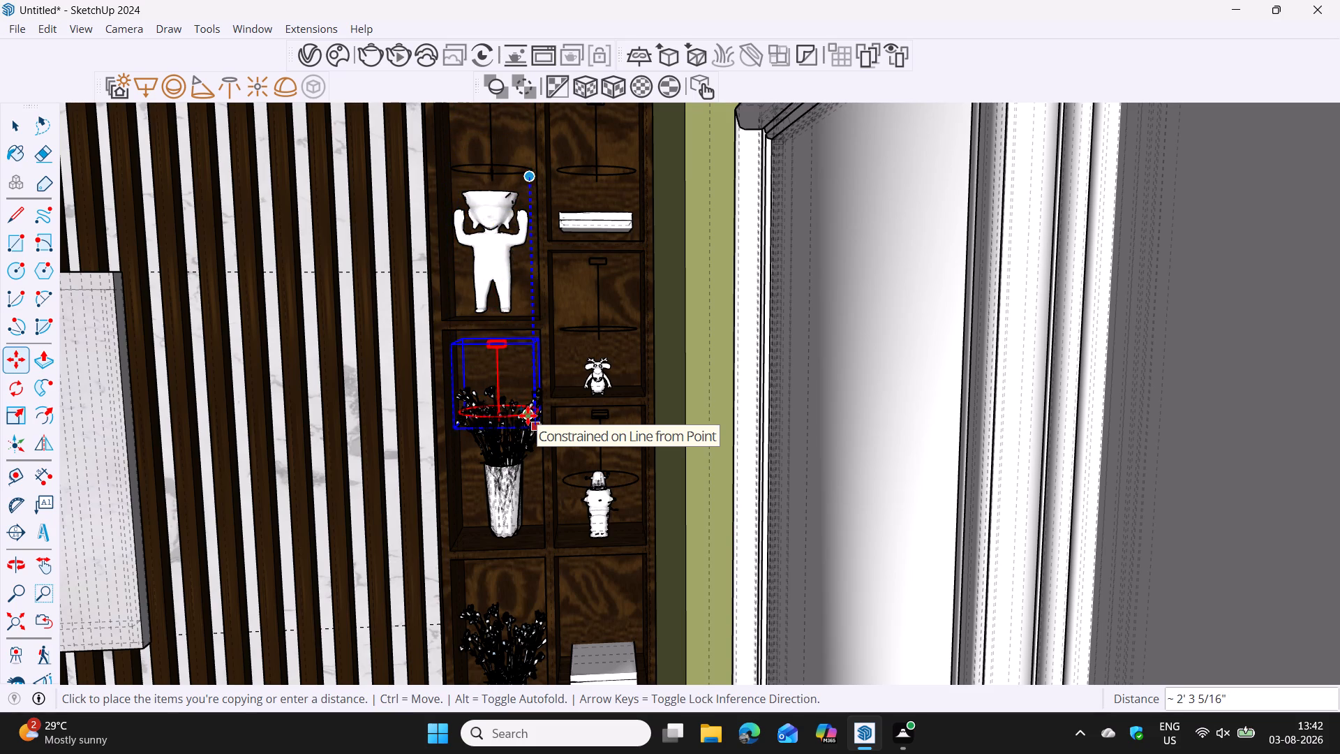
{"action": "left_click", "coordinate": [528, 411]}
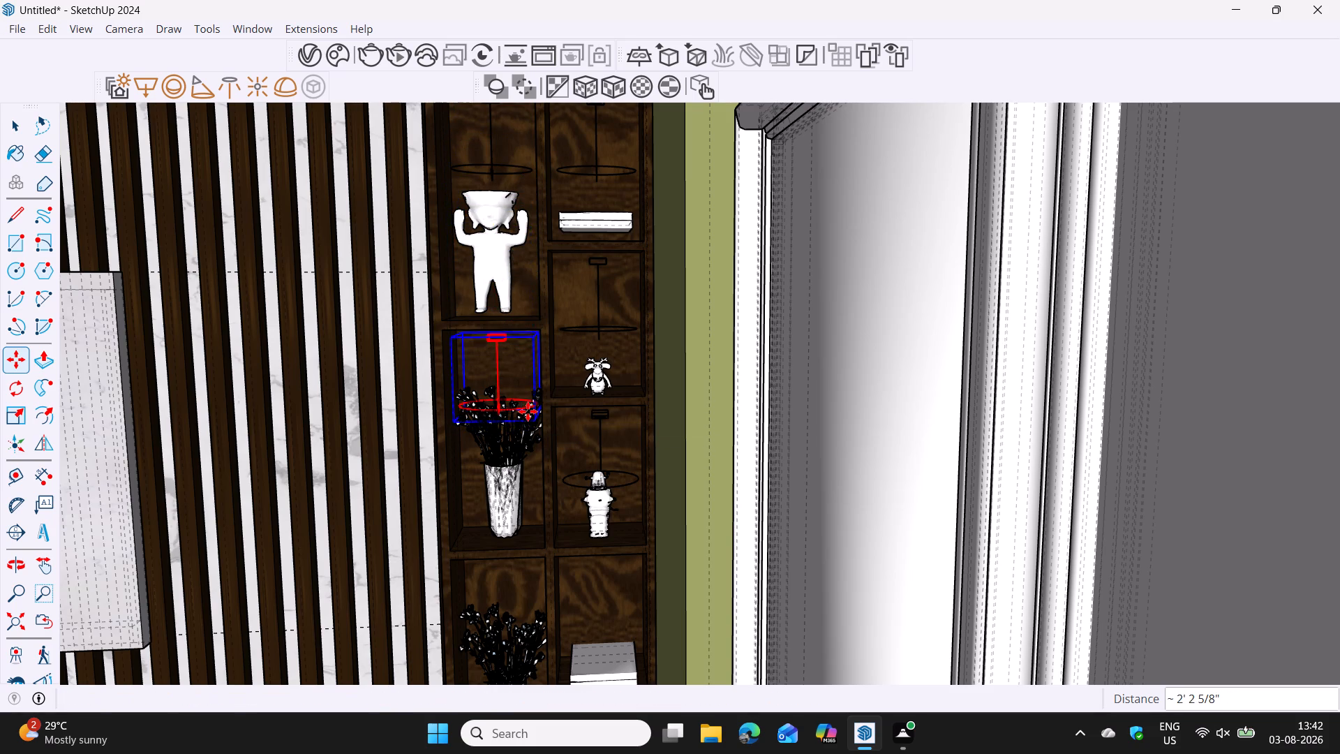
Copy the upper vase compartment's IES light about 2' 2" down the blue axis into the middle vase compartment.
{"action": "middle_click_drag", "start_coordinate": [518, 419], "coordinate": [536, 353]}
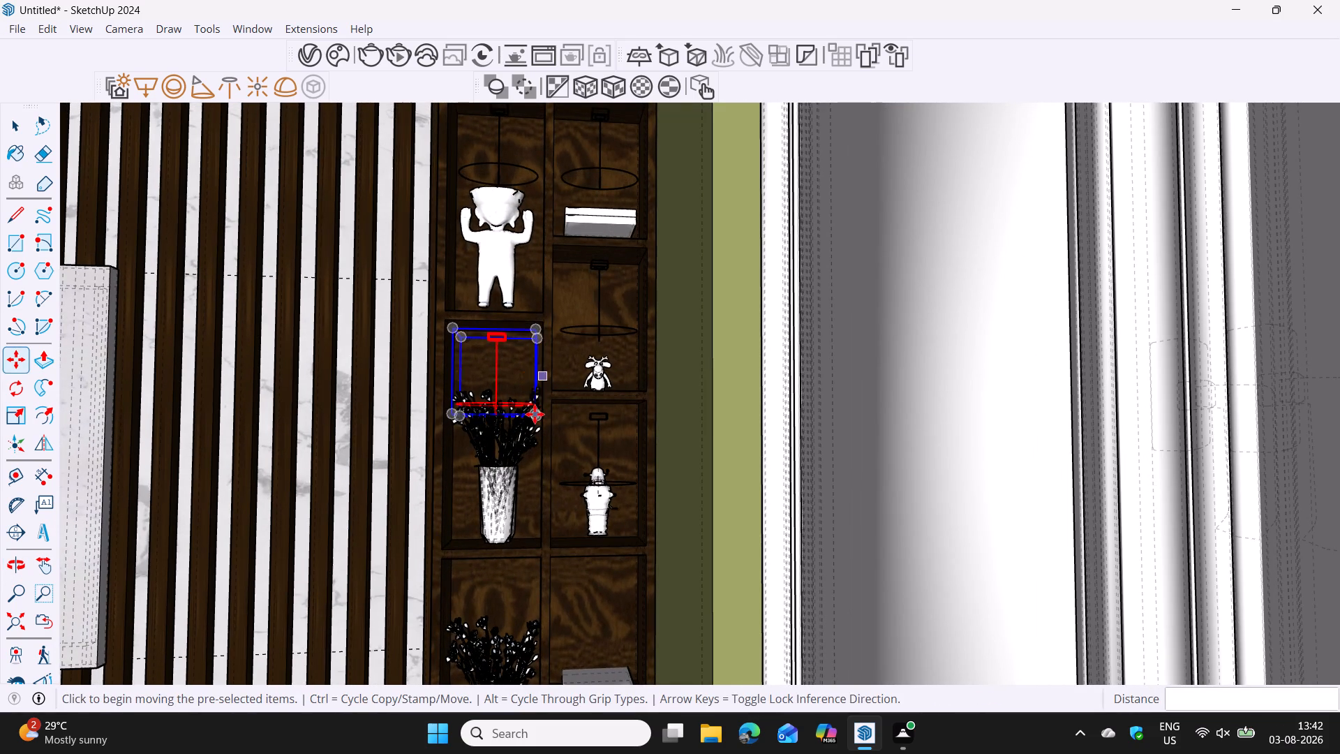
{"action": "left_click", "coordinate": [535, 416]}
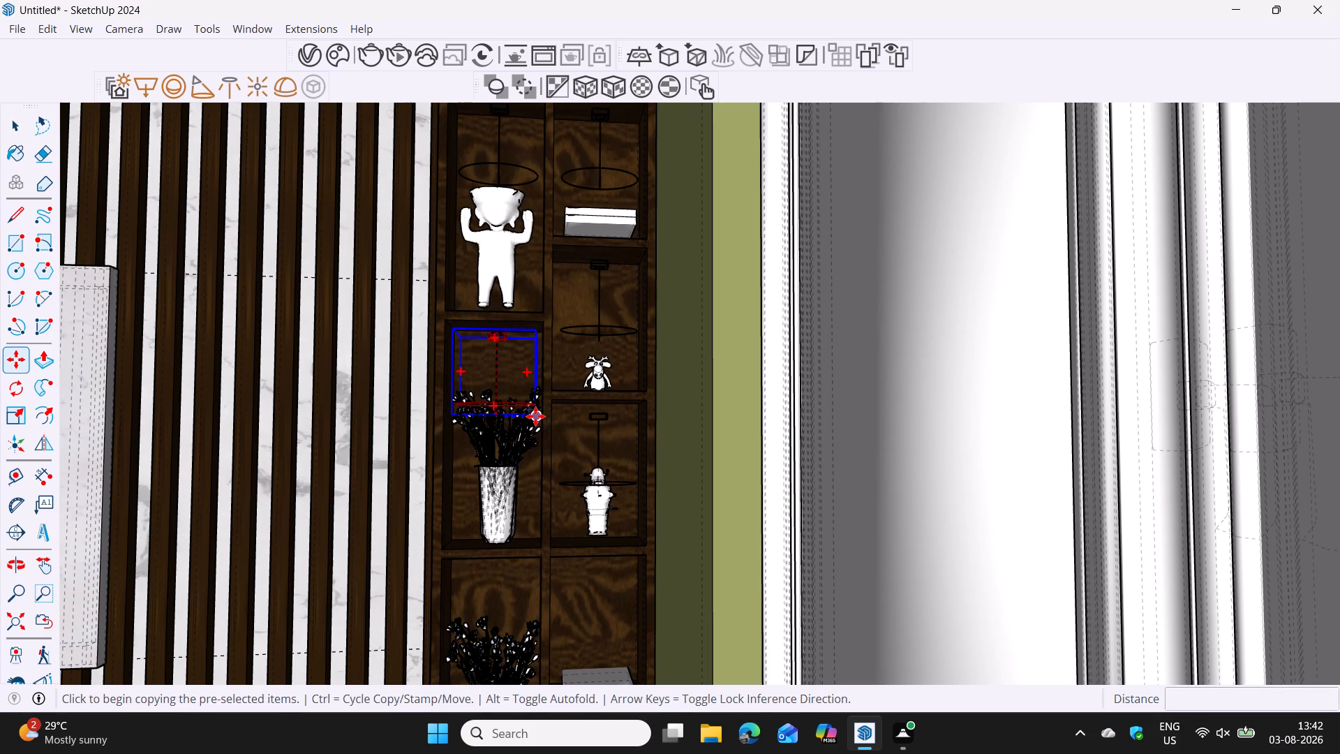
{"action": "key", "text": "Up"}
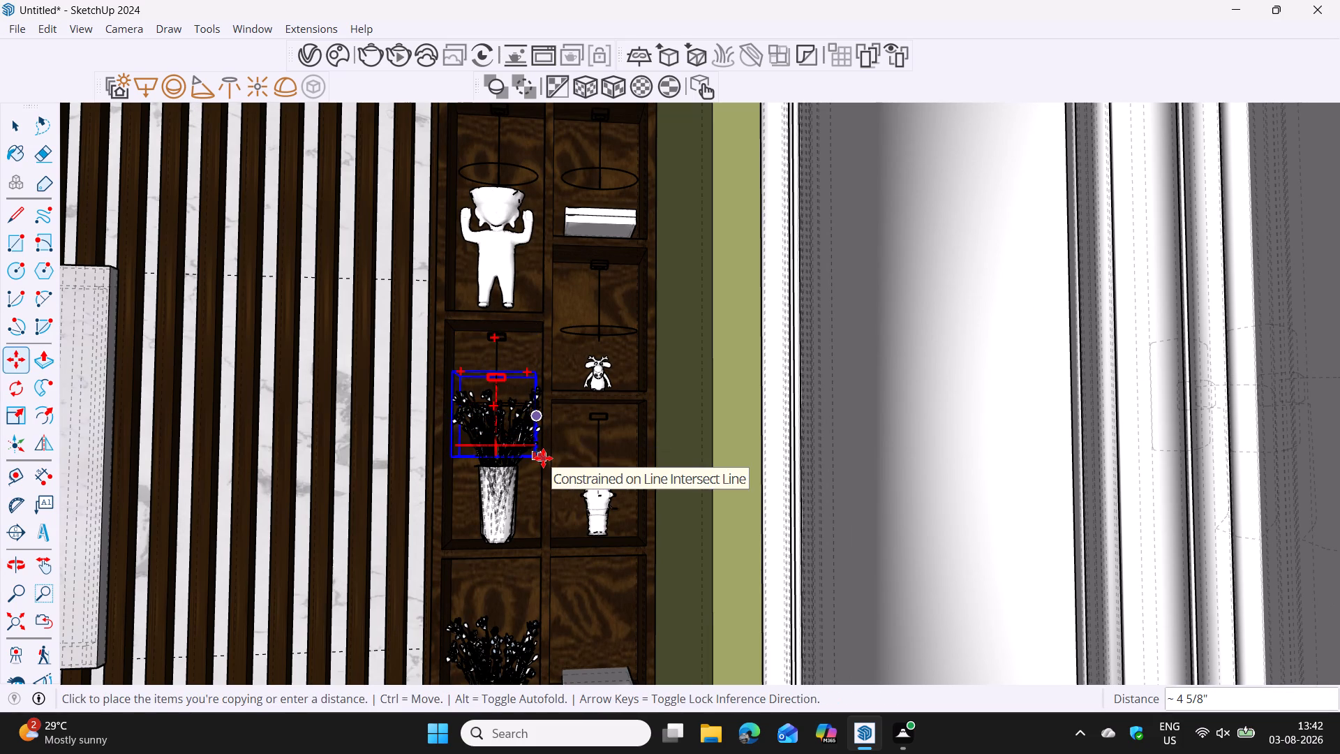
{"action": "scroll", "coordinate": [521, 559], "scroll_direction": "down", "scroll_amount": 2}
{"action": "middle_click_drag", "start_coordinate": [521, 565], "coordinate": [544, 371], "text": "shift"}
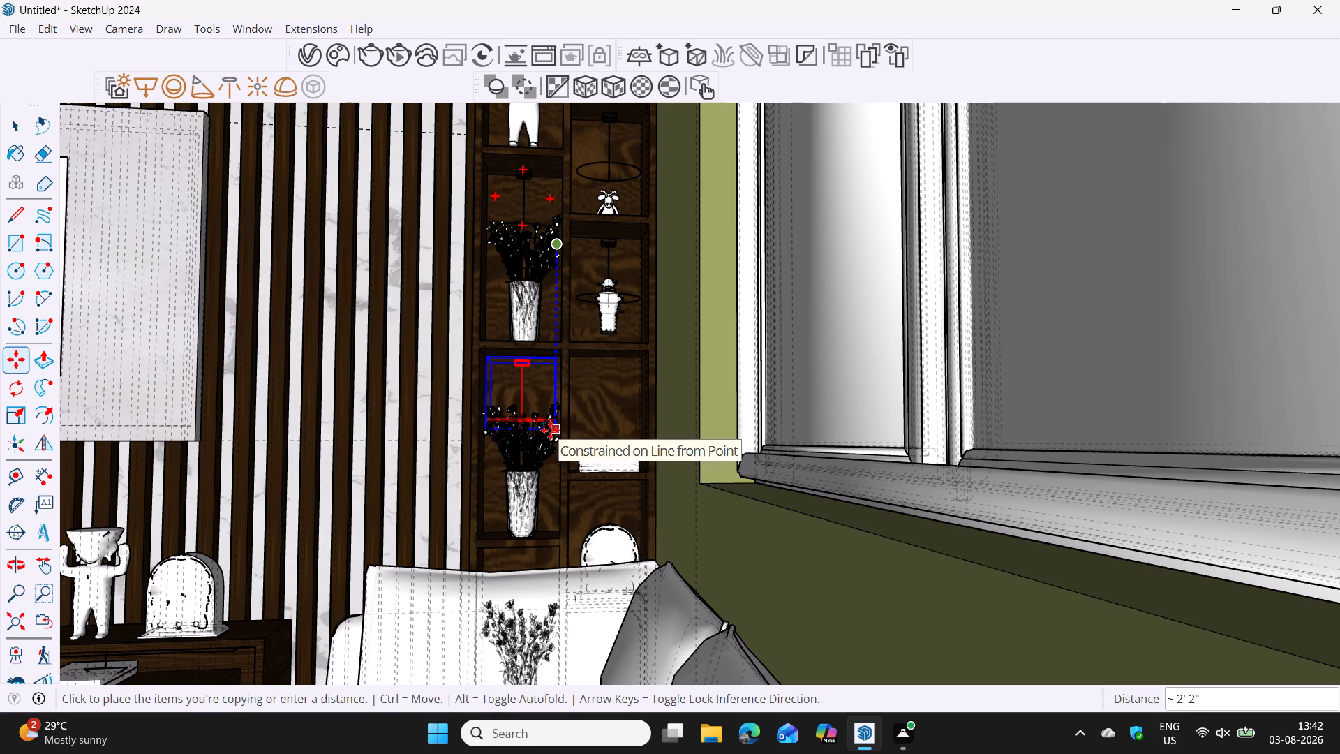
{"action": "left_click", "coordinate": [551, 428]}
Copy the middle vase compartment's IES light about 2' 1 15/16" down the blue axis into the lowest vase compartment behind the sofa.
{"action": "middle_click_drag", "start_coordinate": [552, 426], "coordinate": [551, 483]}
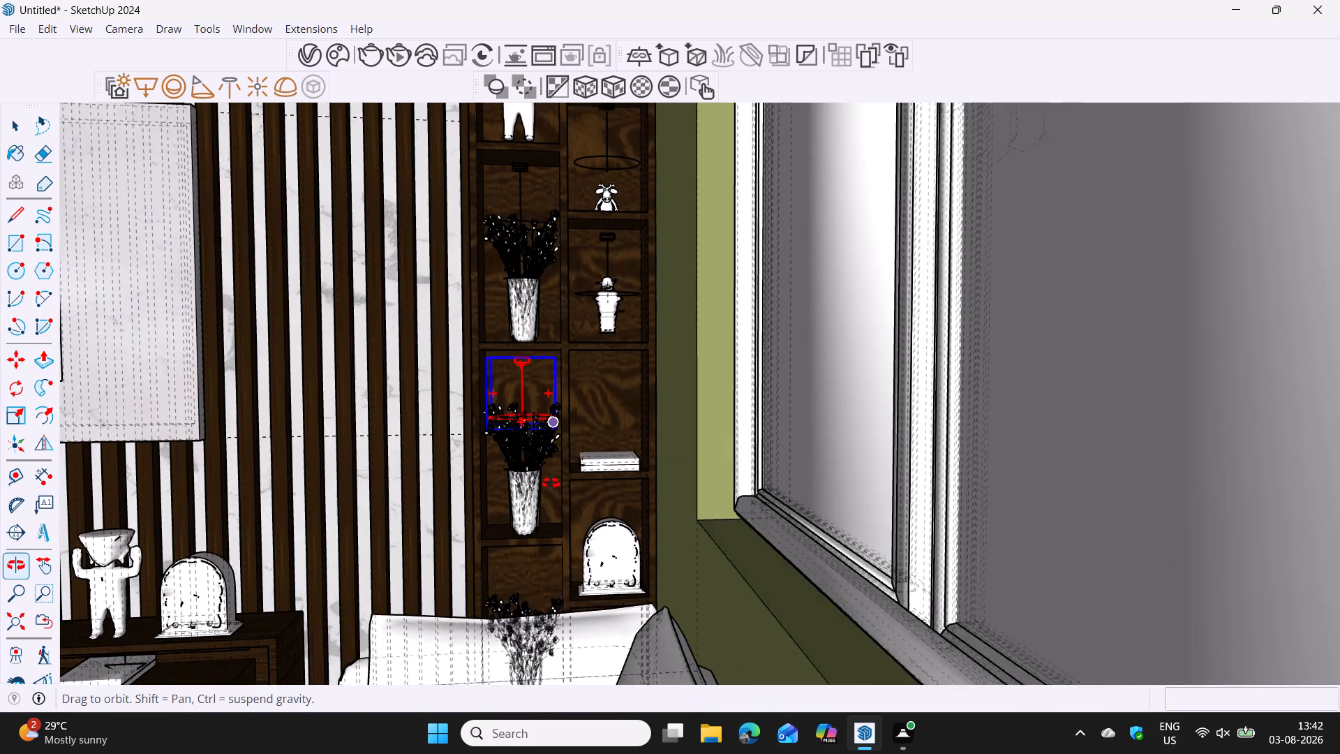
{"action": "middle_click_drag", "start_coordinate": [551, 483], "coordinate": [556, 485]}
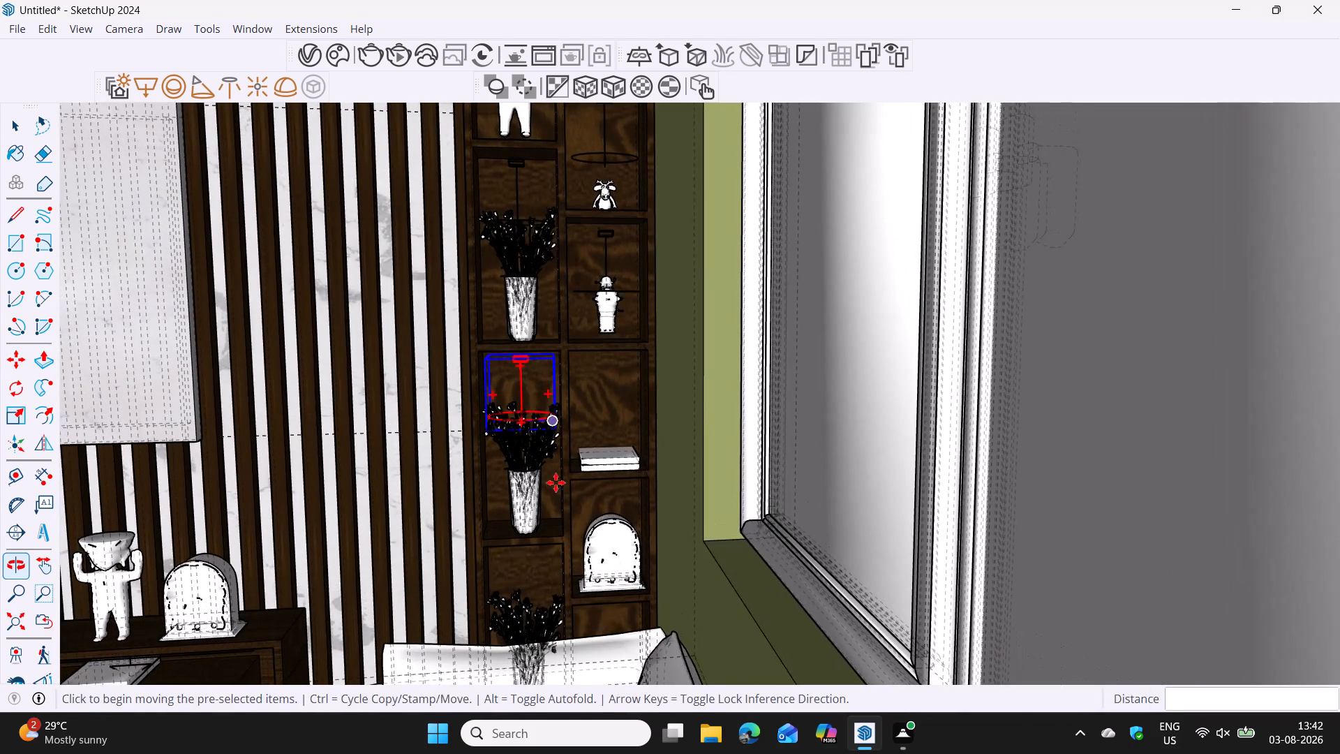
{"action": "left_click", "coordinate": [558, 431]}
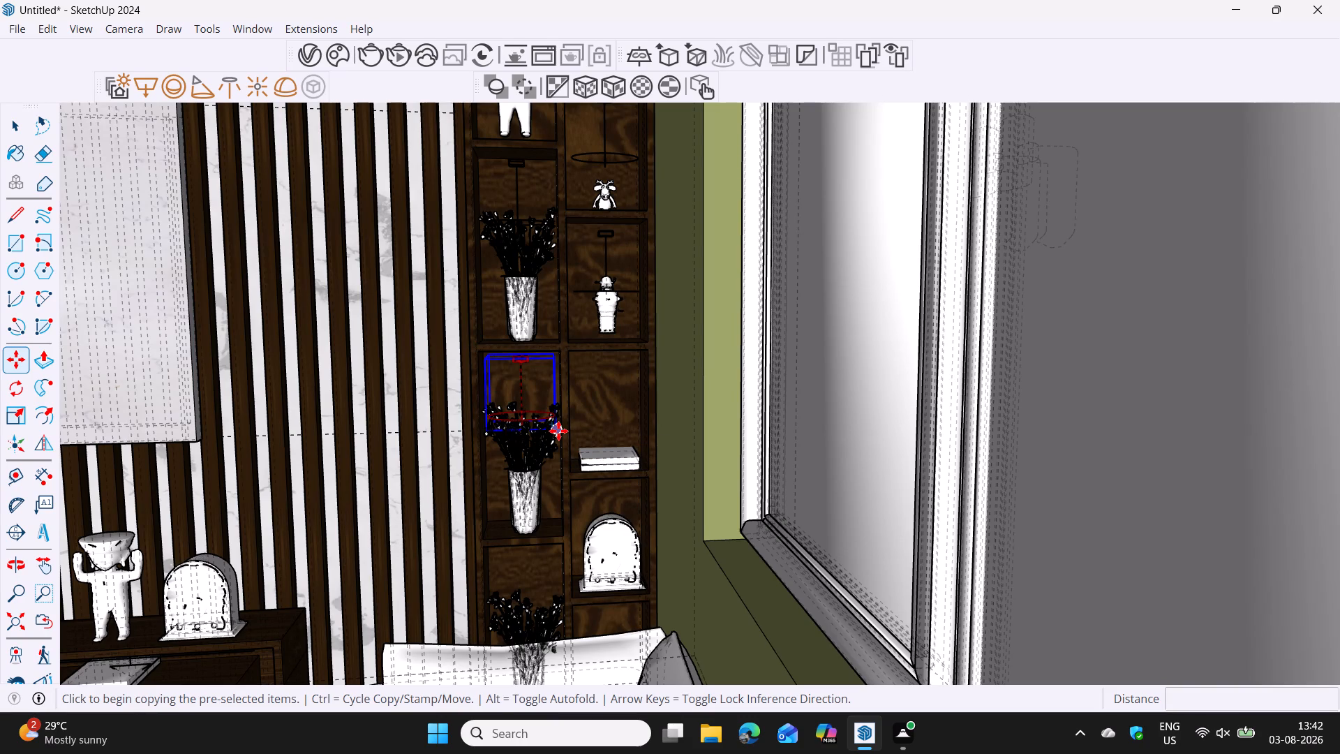
{"action": "key", "text": "Up"}
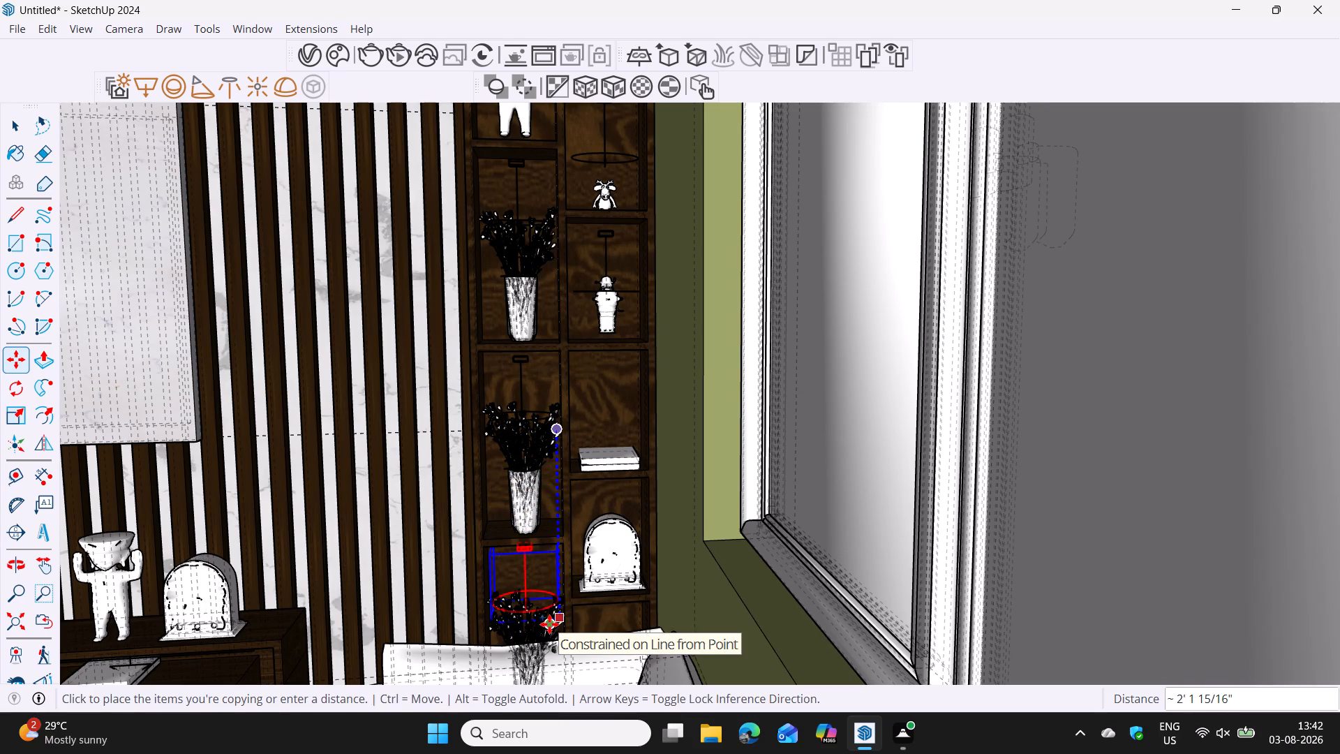
{"action": "middle_click_drag", "start_coordinate": [549, 624], "coordinate": [538, 568]}
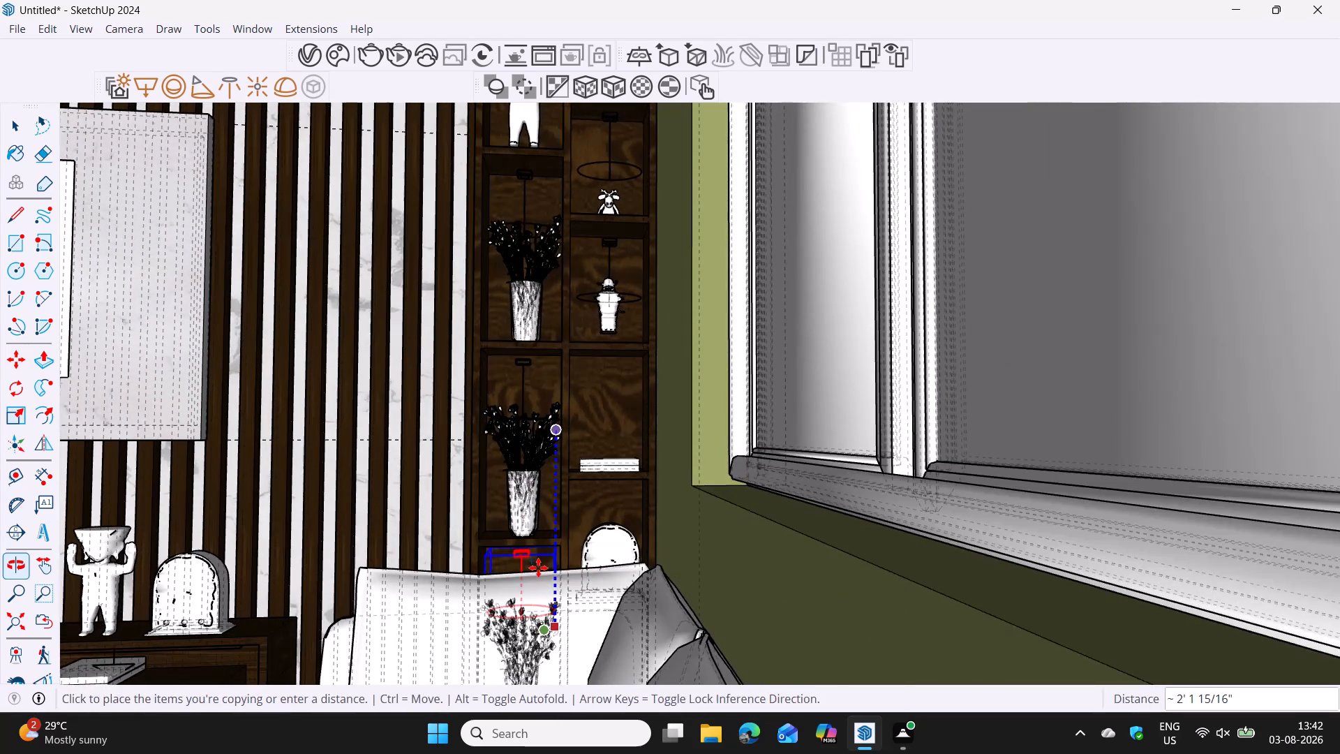
{"action": "scroll", "coordinate": [538, 568], "scroll_direction": "up", "scroll_amount": 6}
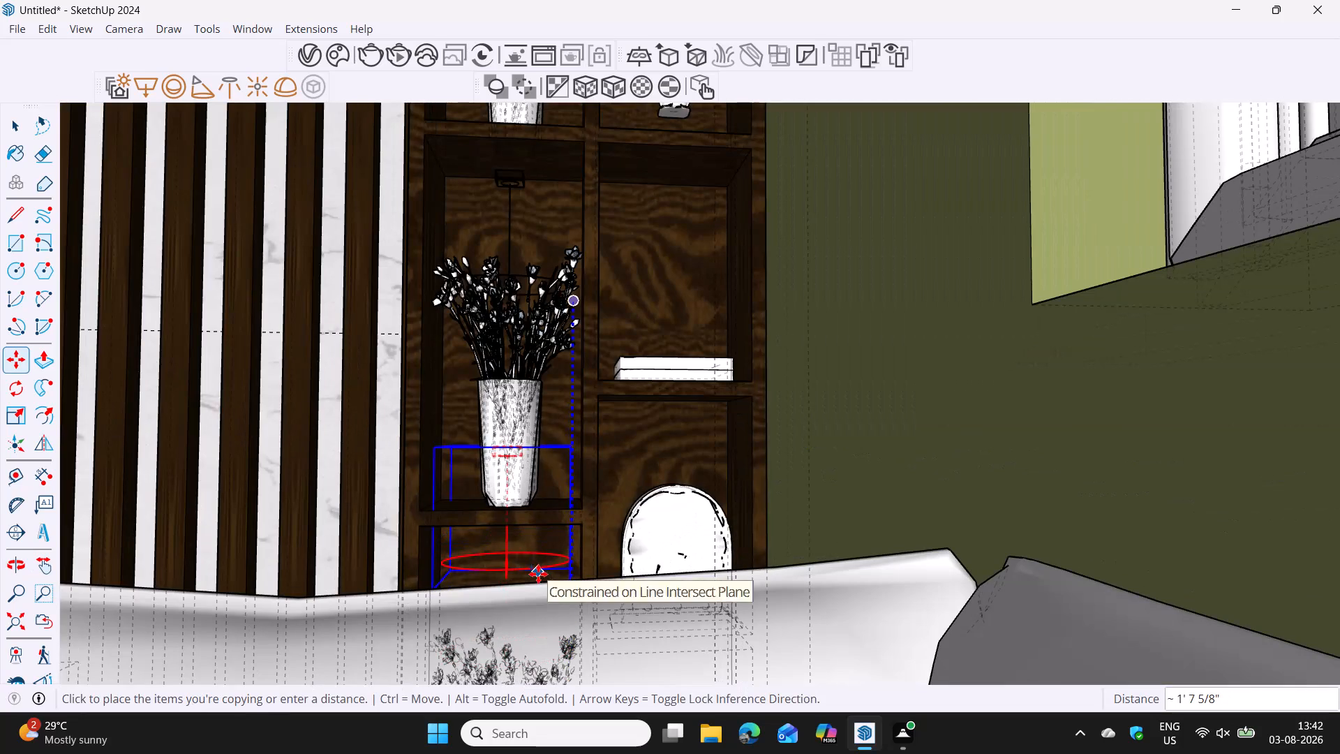
{"action": "left_click", "coordinate": [554, 678]}
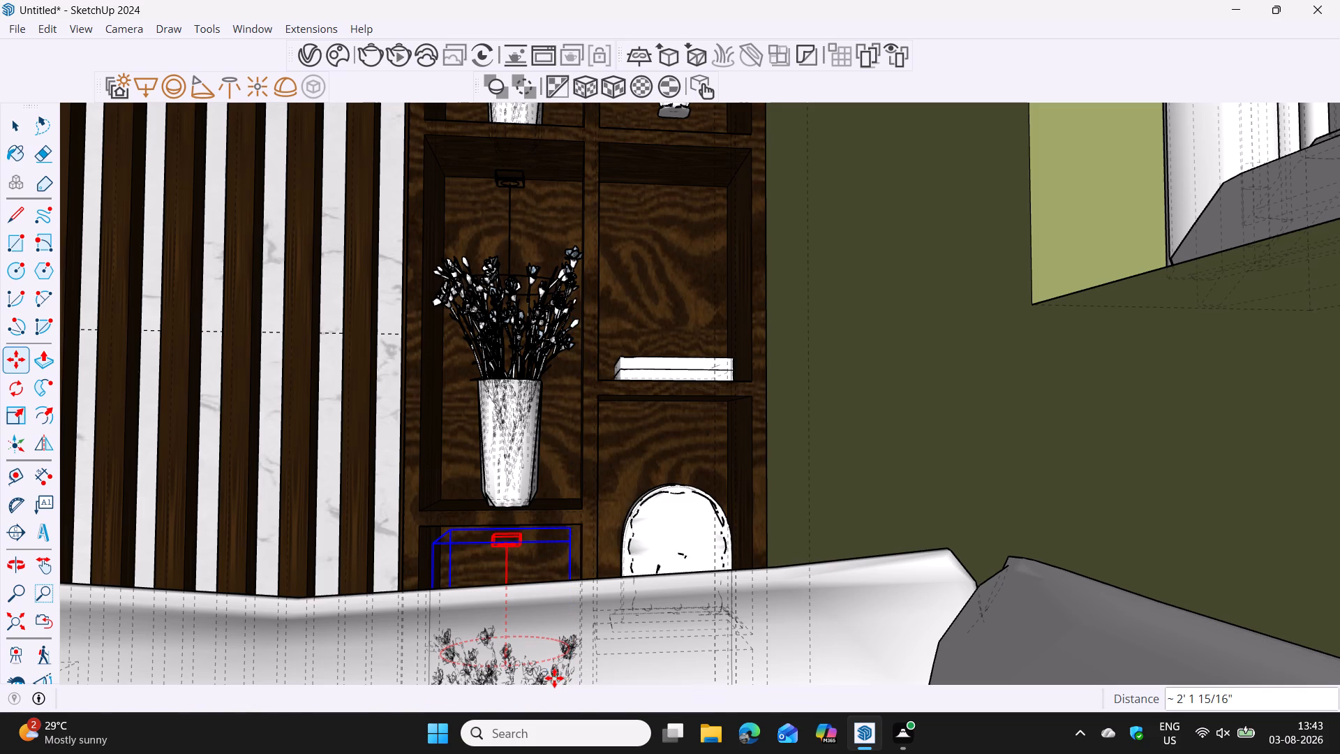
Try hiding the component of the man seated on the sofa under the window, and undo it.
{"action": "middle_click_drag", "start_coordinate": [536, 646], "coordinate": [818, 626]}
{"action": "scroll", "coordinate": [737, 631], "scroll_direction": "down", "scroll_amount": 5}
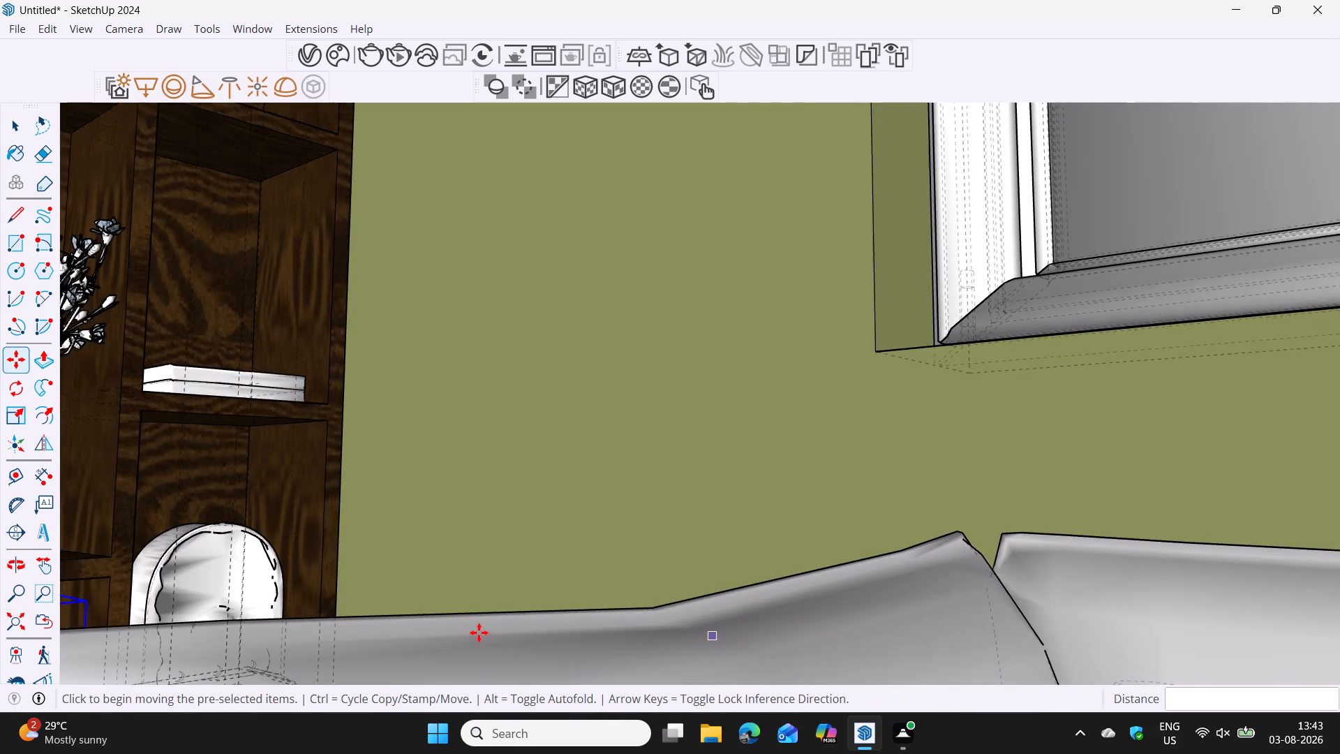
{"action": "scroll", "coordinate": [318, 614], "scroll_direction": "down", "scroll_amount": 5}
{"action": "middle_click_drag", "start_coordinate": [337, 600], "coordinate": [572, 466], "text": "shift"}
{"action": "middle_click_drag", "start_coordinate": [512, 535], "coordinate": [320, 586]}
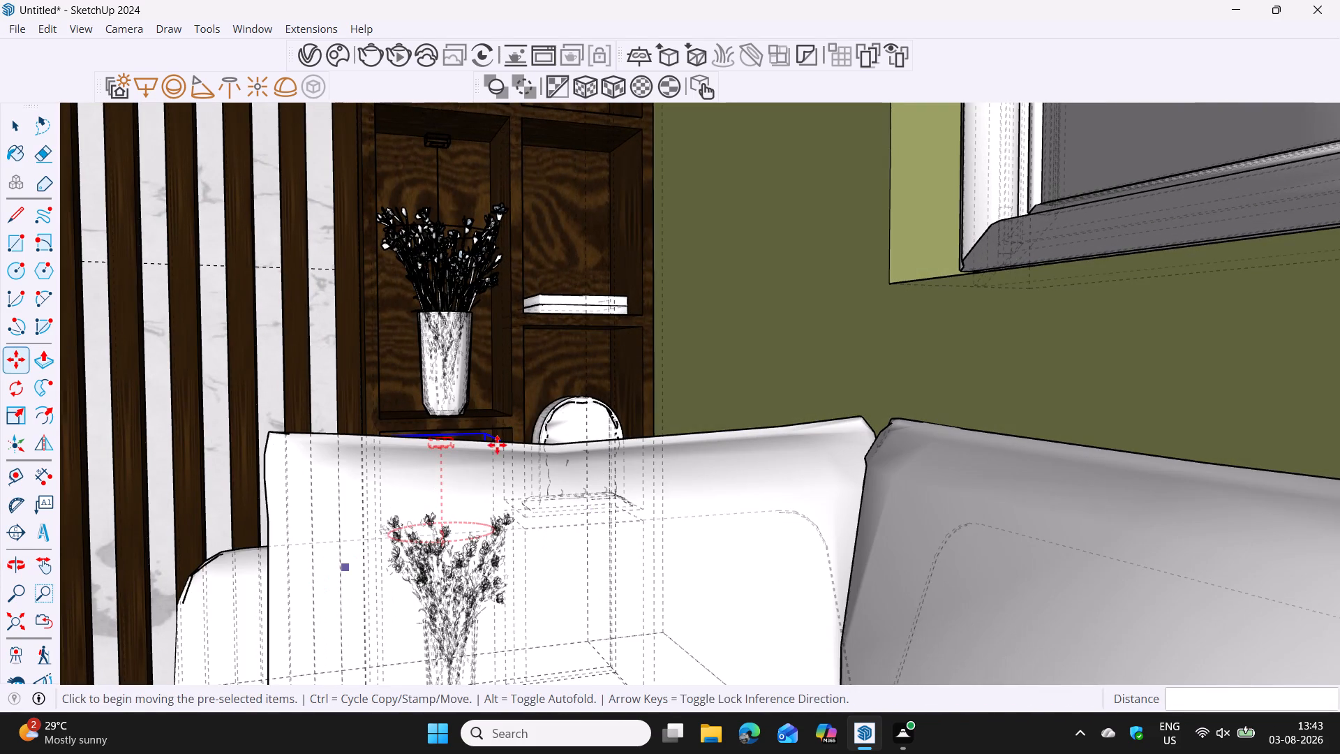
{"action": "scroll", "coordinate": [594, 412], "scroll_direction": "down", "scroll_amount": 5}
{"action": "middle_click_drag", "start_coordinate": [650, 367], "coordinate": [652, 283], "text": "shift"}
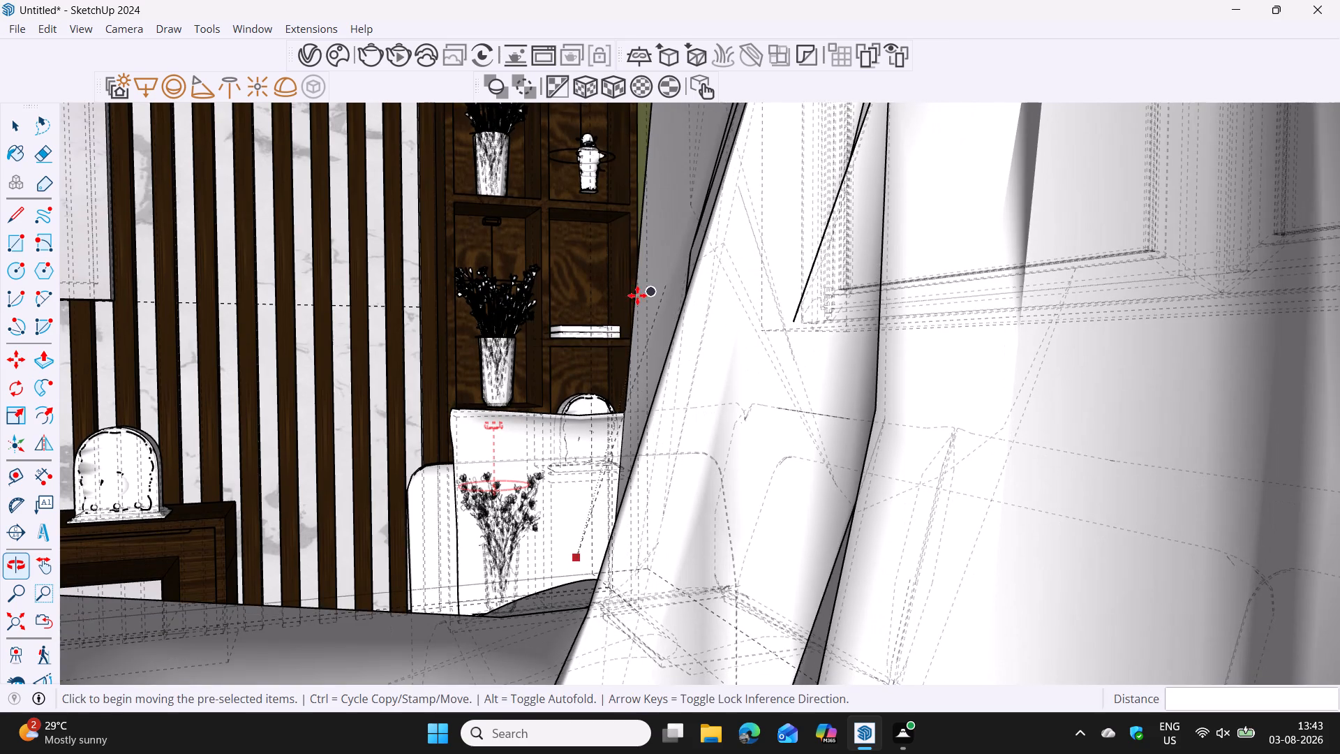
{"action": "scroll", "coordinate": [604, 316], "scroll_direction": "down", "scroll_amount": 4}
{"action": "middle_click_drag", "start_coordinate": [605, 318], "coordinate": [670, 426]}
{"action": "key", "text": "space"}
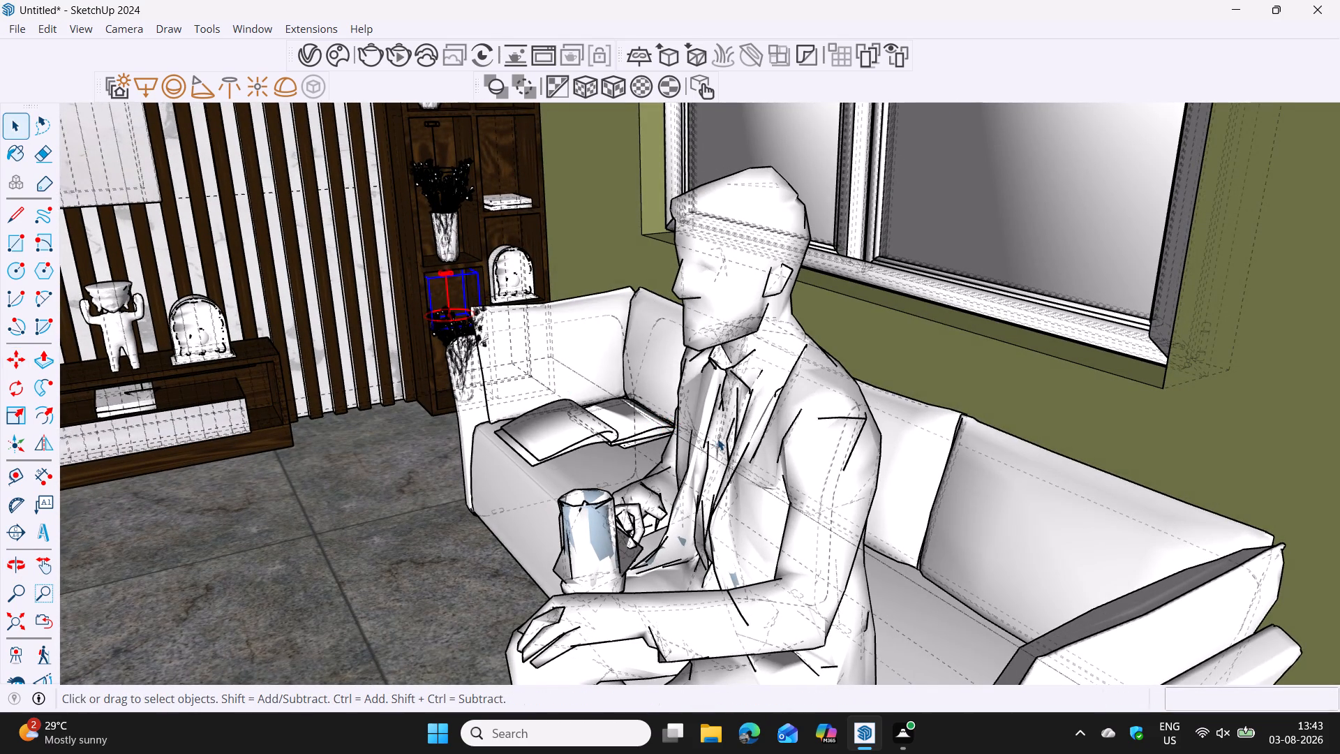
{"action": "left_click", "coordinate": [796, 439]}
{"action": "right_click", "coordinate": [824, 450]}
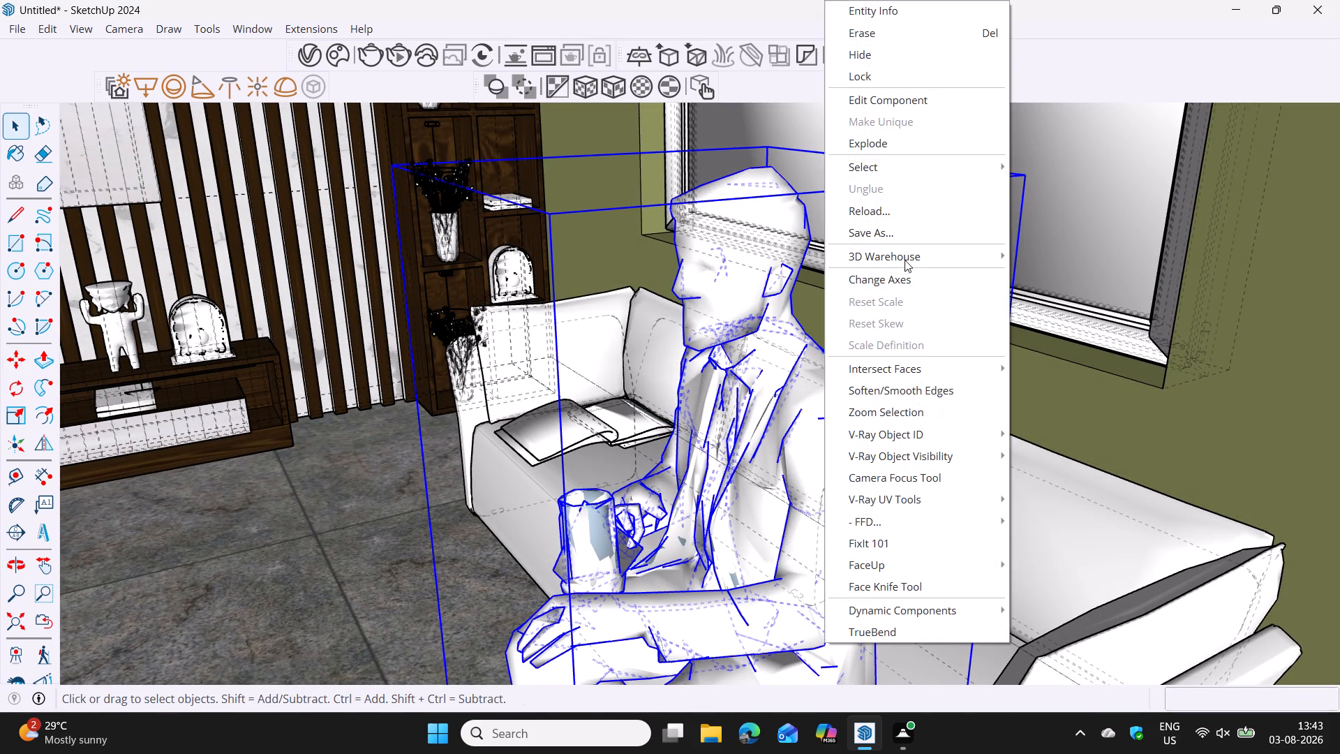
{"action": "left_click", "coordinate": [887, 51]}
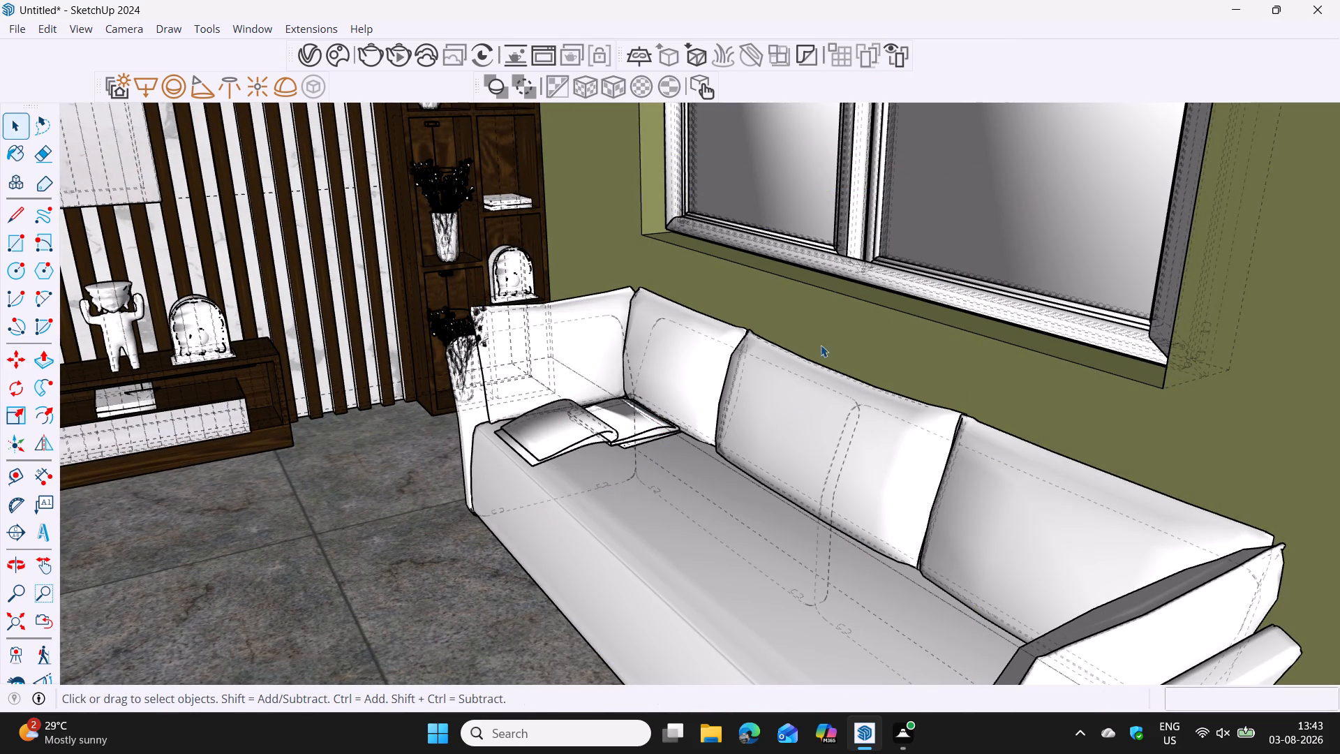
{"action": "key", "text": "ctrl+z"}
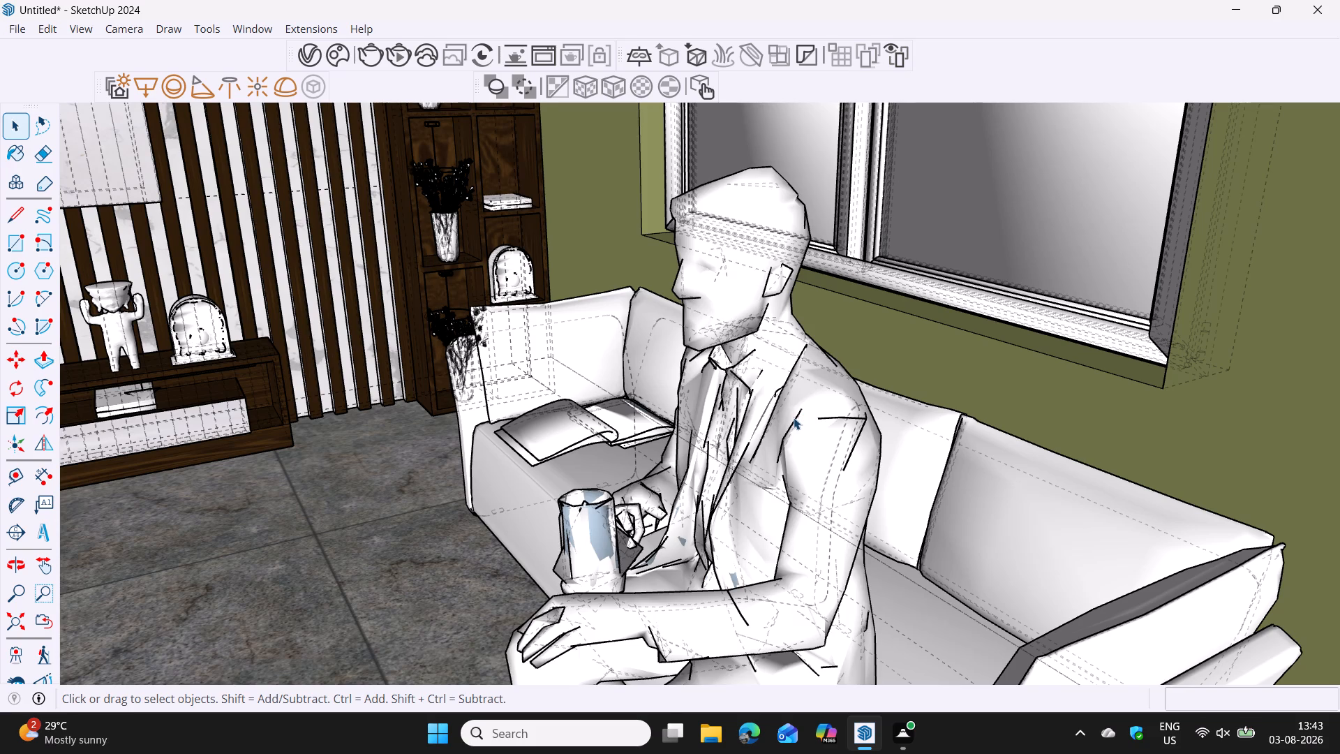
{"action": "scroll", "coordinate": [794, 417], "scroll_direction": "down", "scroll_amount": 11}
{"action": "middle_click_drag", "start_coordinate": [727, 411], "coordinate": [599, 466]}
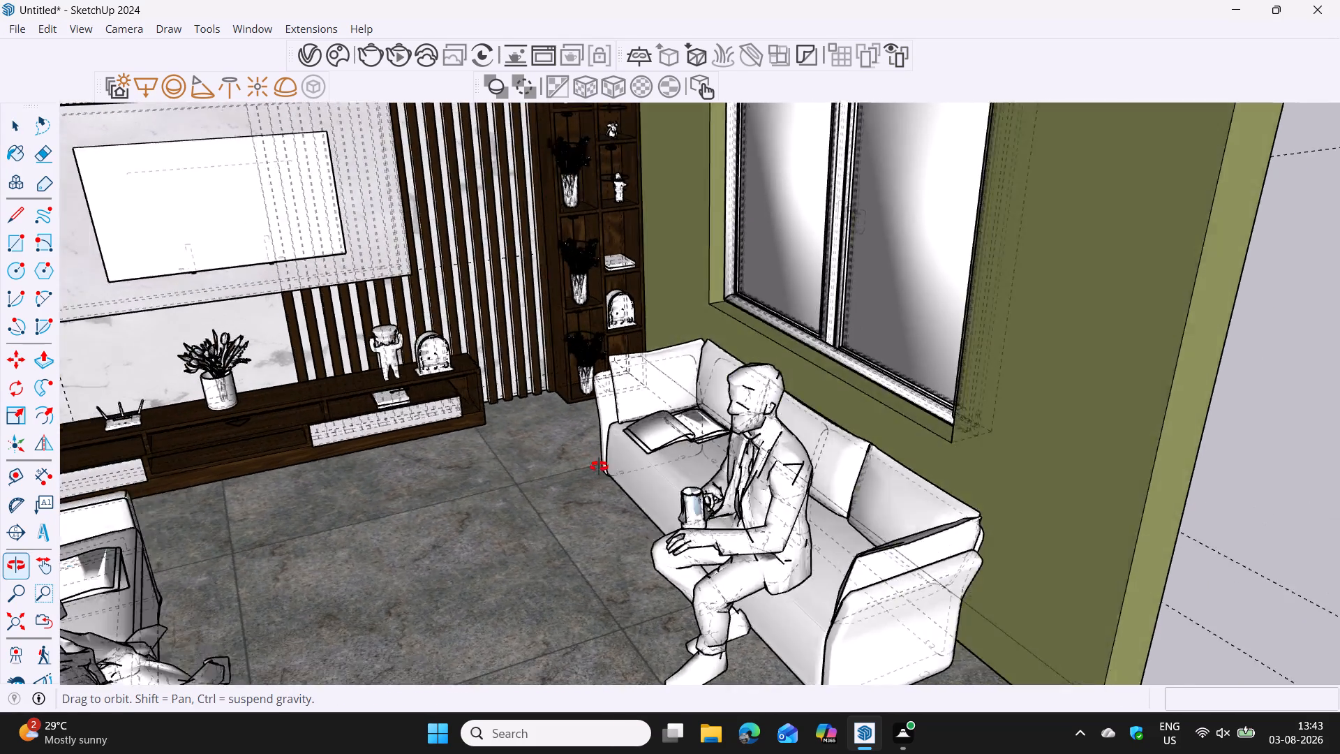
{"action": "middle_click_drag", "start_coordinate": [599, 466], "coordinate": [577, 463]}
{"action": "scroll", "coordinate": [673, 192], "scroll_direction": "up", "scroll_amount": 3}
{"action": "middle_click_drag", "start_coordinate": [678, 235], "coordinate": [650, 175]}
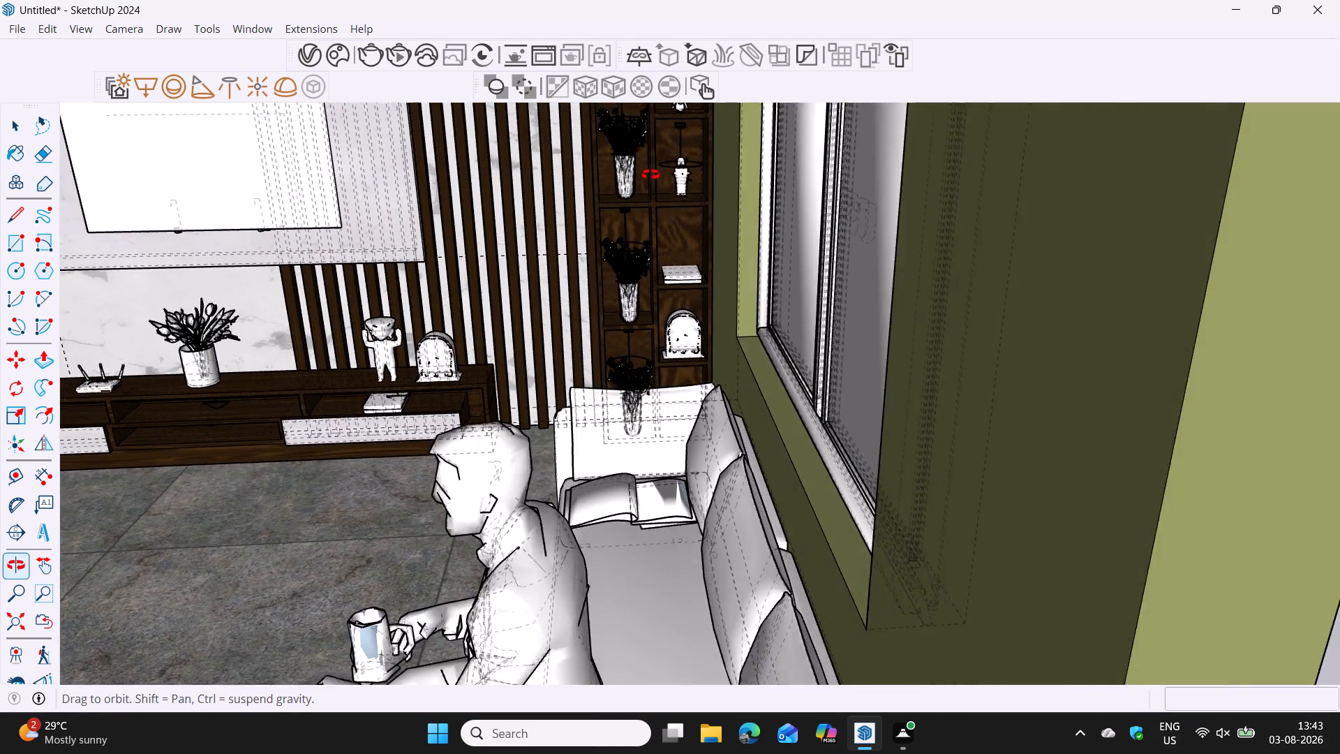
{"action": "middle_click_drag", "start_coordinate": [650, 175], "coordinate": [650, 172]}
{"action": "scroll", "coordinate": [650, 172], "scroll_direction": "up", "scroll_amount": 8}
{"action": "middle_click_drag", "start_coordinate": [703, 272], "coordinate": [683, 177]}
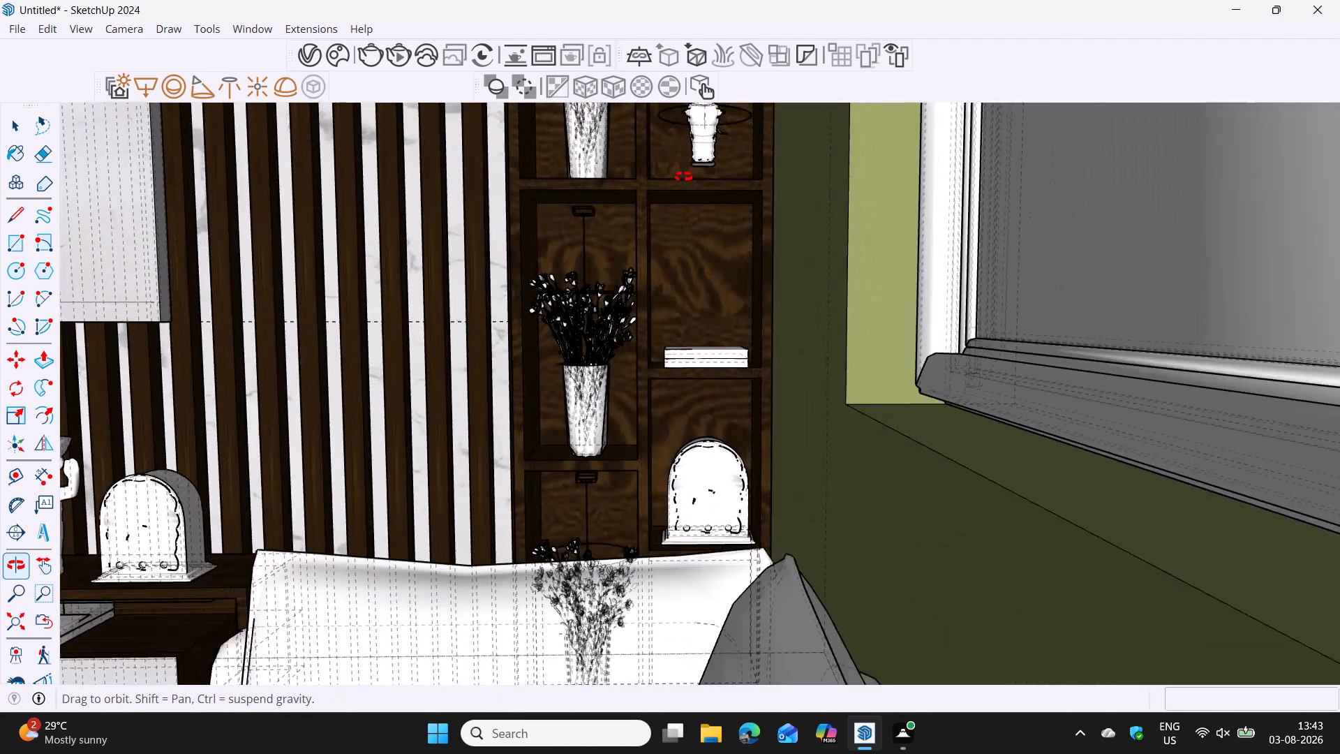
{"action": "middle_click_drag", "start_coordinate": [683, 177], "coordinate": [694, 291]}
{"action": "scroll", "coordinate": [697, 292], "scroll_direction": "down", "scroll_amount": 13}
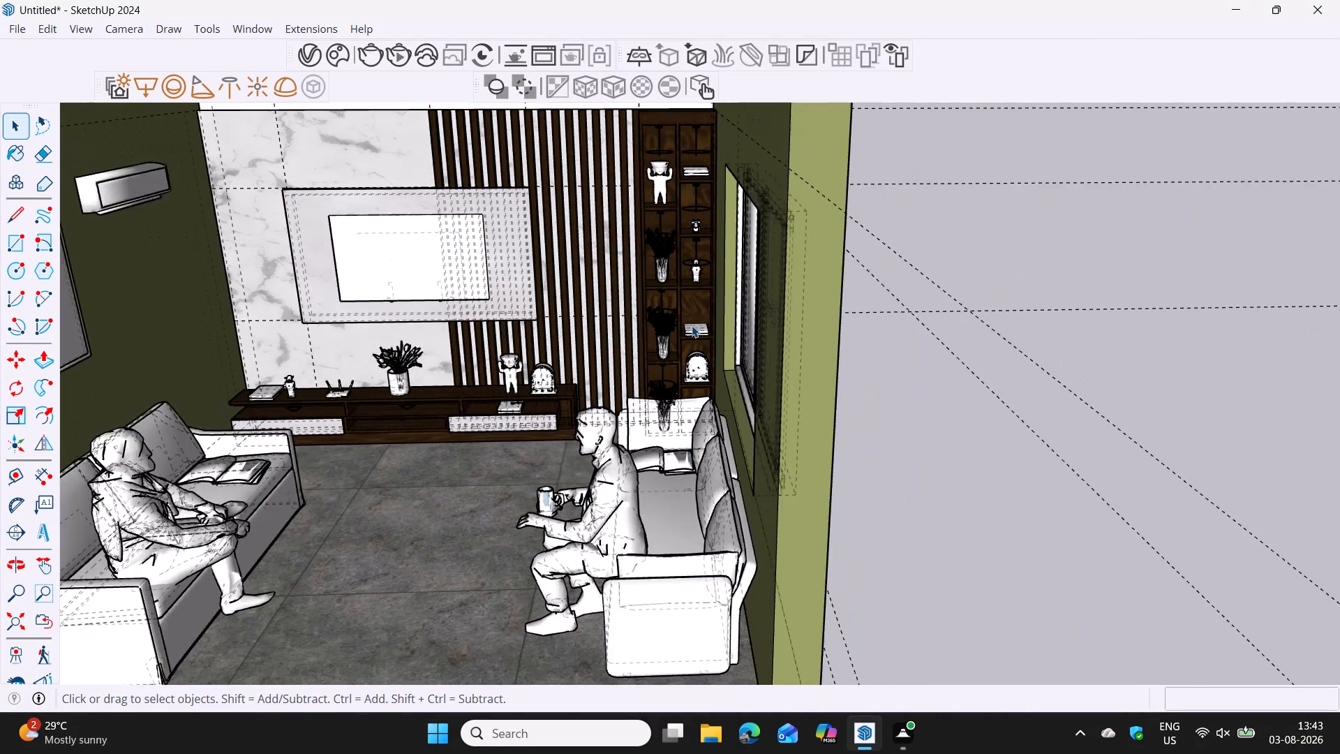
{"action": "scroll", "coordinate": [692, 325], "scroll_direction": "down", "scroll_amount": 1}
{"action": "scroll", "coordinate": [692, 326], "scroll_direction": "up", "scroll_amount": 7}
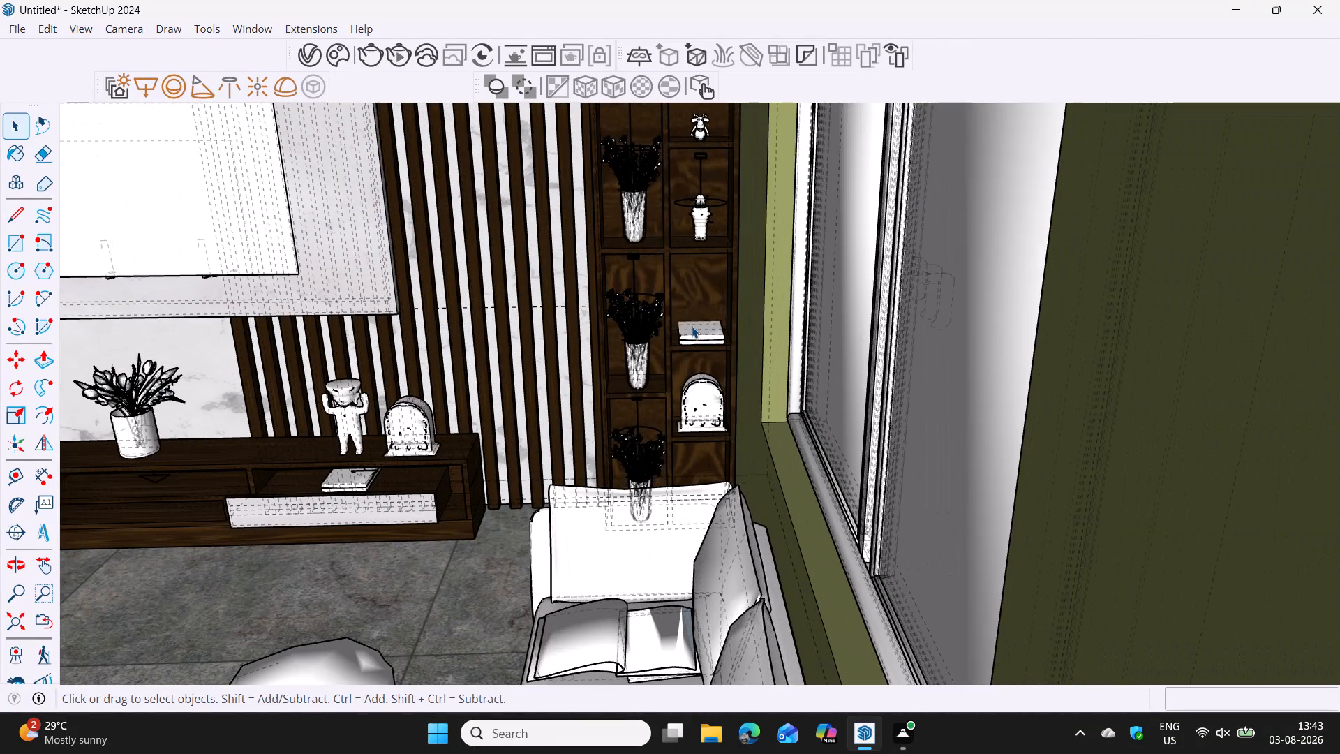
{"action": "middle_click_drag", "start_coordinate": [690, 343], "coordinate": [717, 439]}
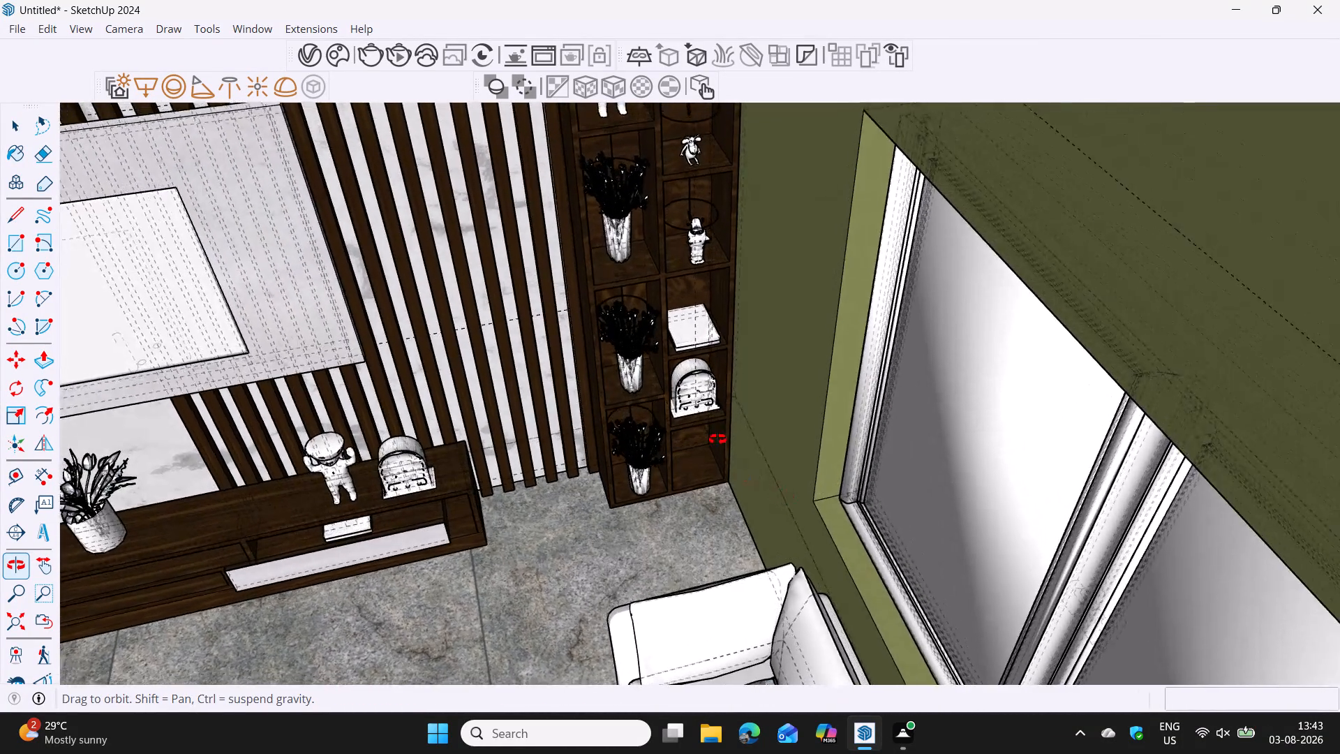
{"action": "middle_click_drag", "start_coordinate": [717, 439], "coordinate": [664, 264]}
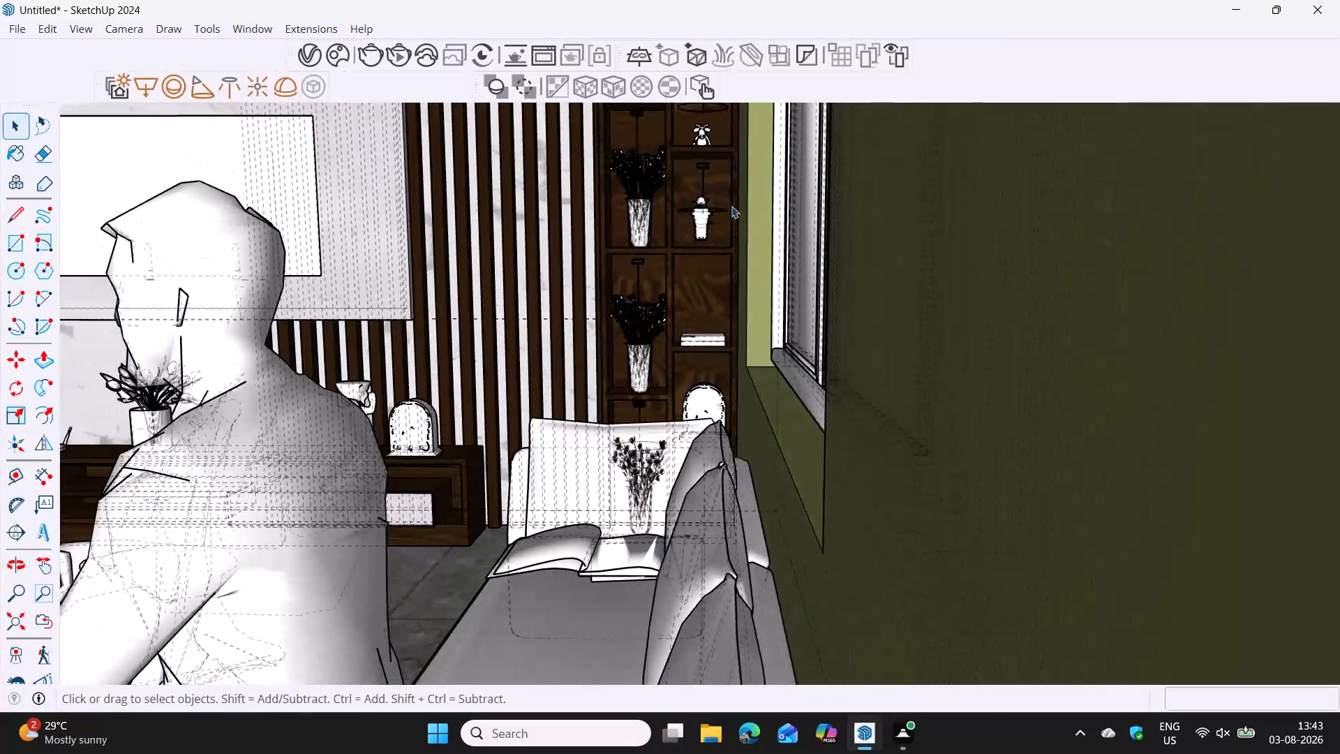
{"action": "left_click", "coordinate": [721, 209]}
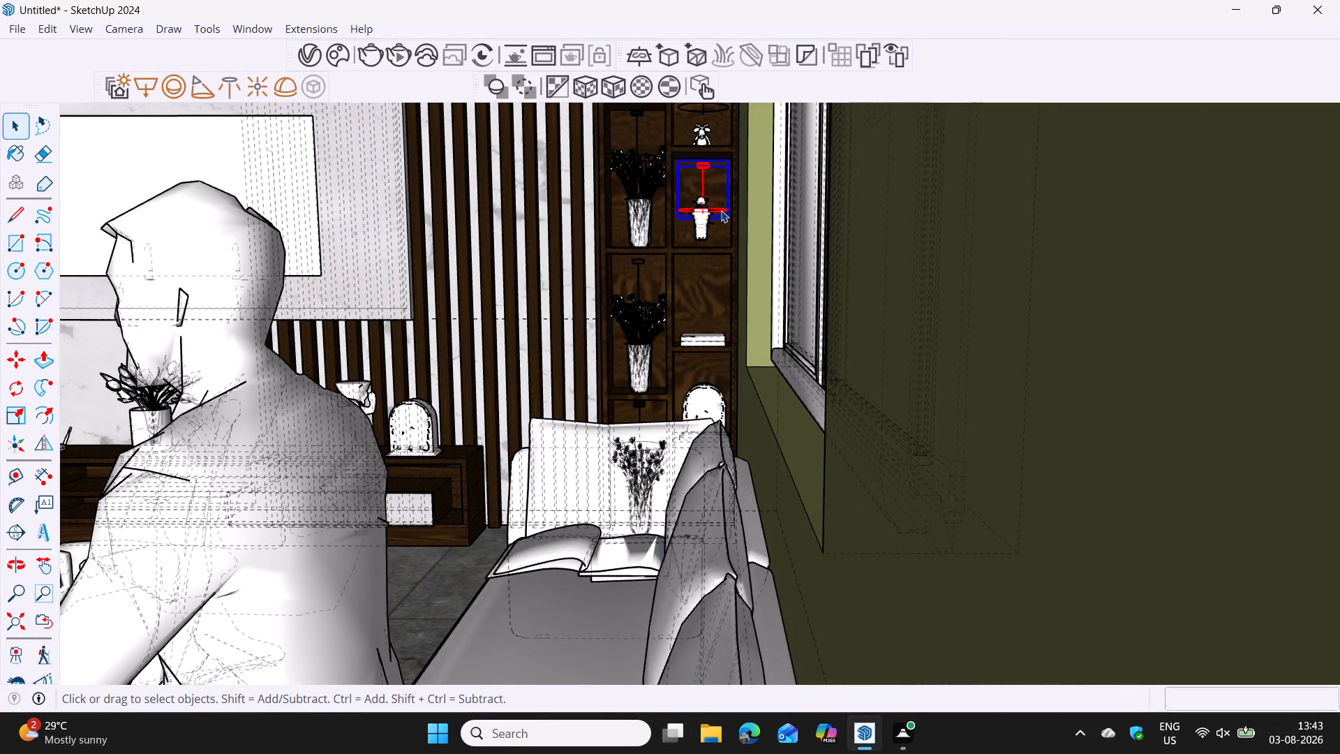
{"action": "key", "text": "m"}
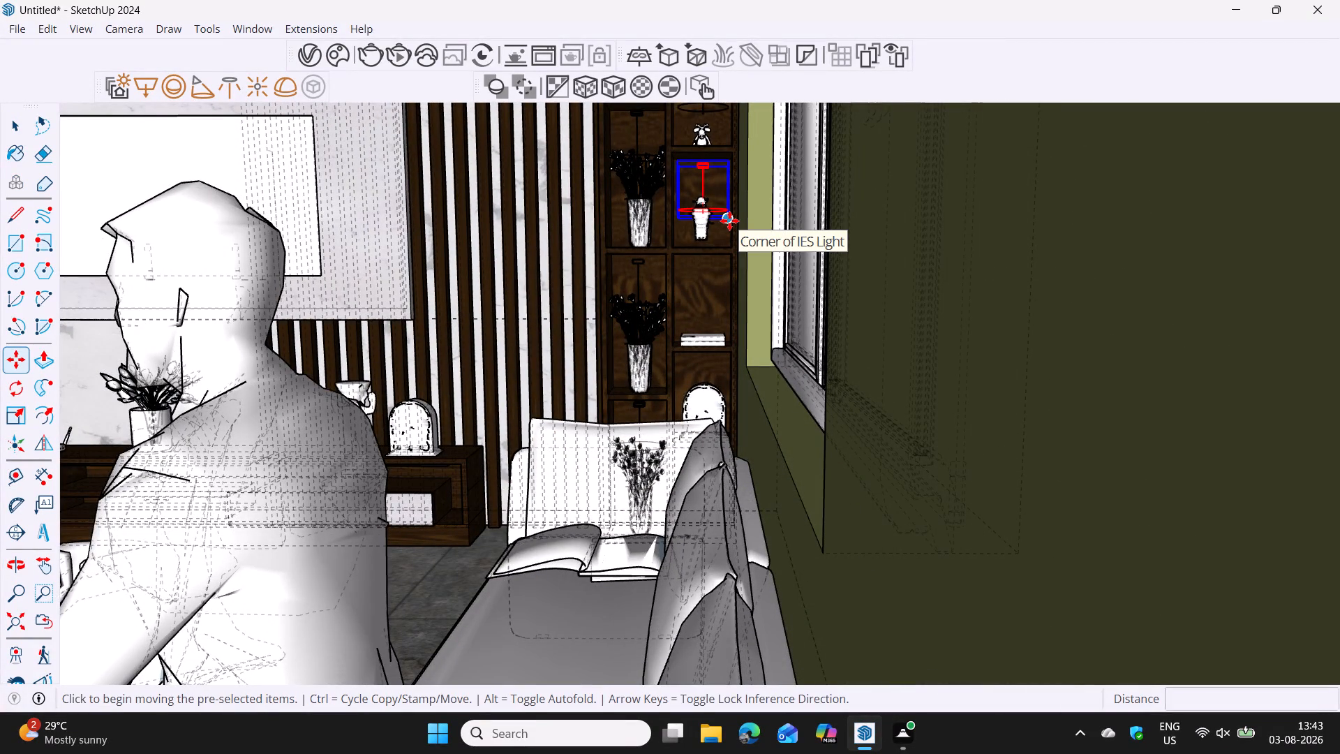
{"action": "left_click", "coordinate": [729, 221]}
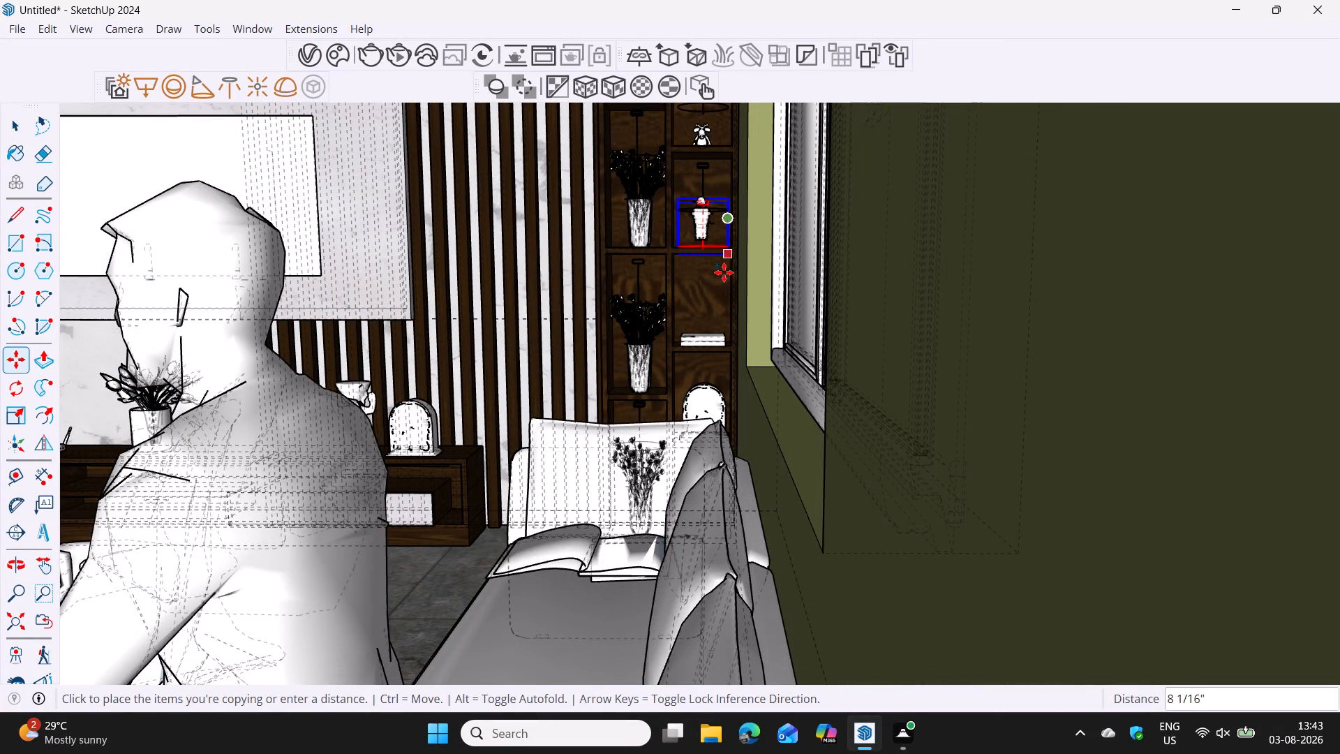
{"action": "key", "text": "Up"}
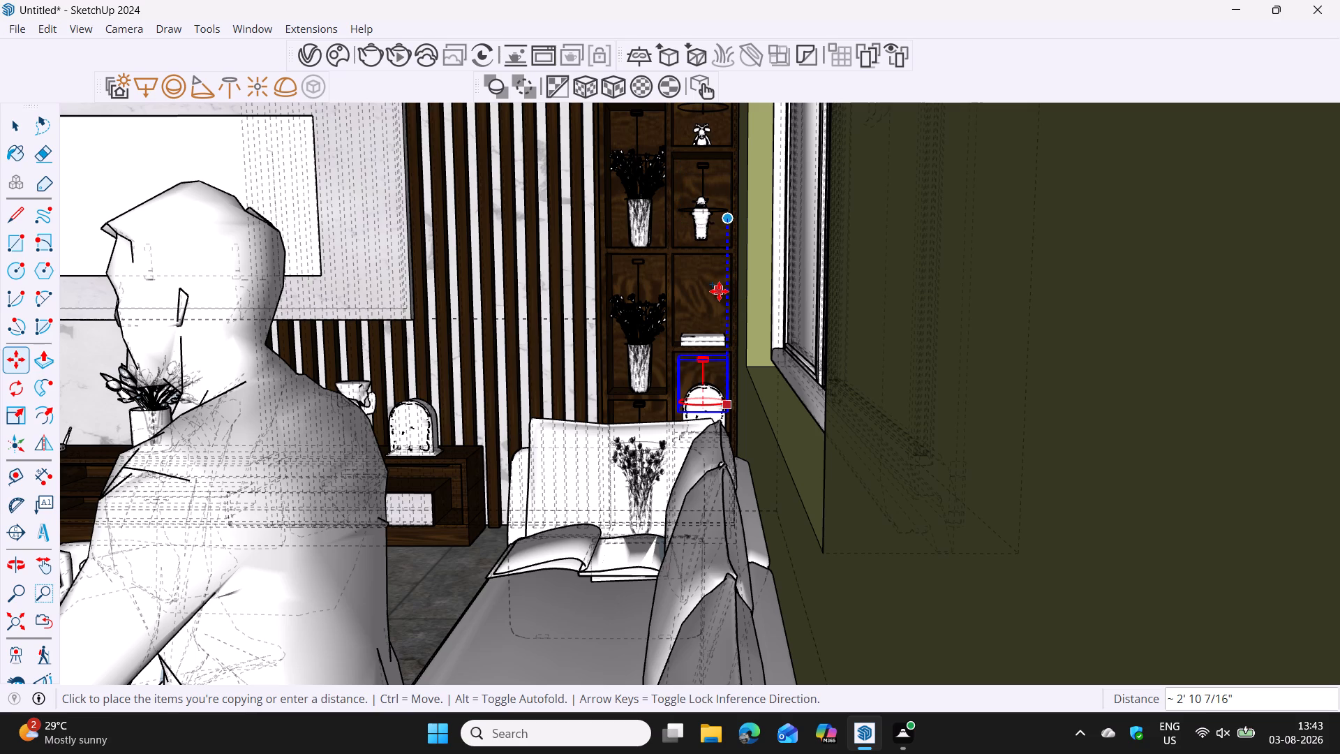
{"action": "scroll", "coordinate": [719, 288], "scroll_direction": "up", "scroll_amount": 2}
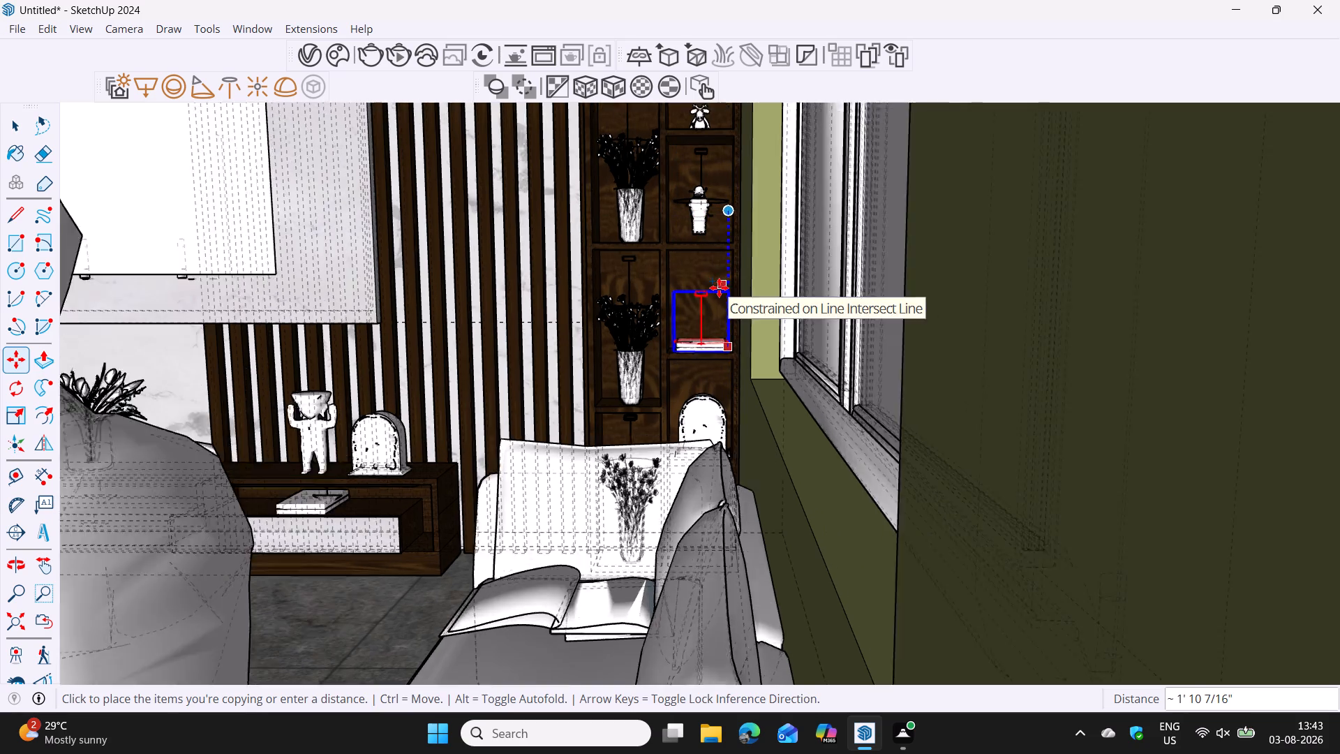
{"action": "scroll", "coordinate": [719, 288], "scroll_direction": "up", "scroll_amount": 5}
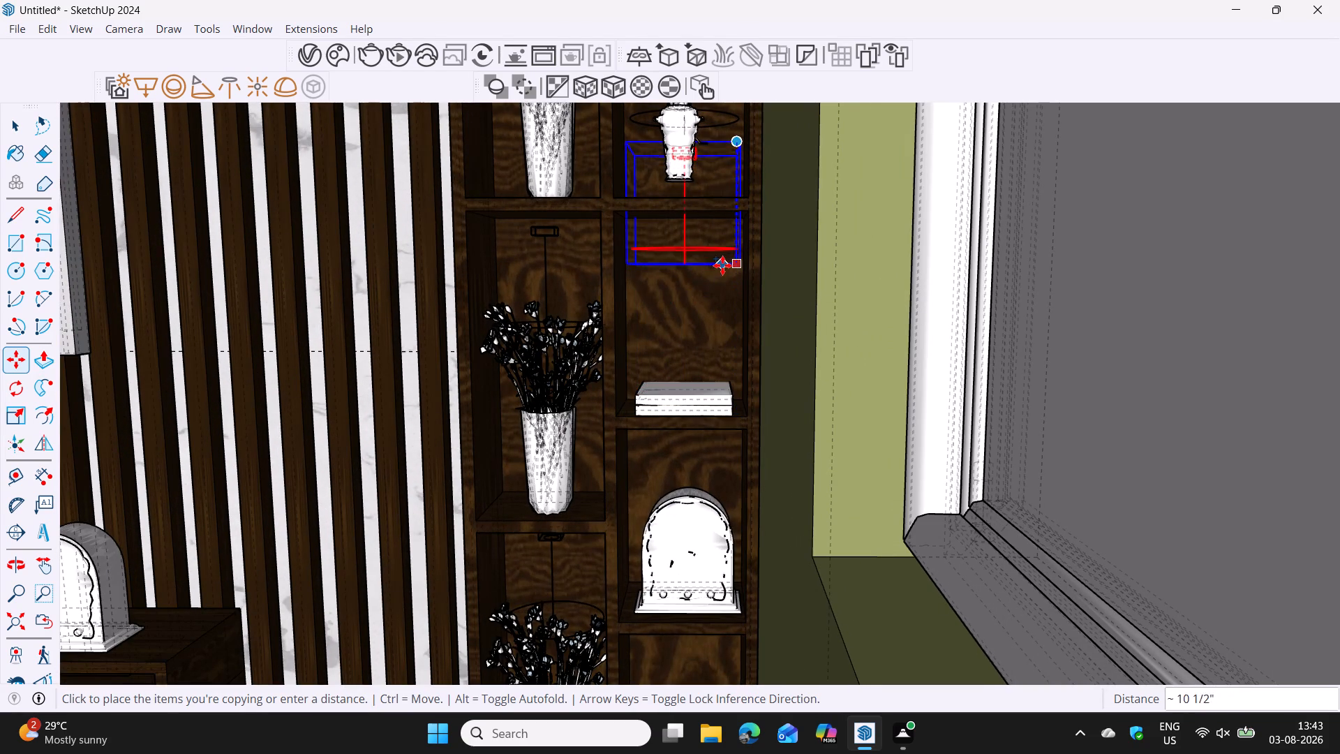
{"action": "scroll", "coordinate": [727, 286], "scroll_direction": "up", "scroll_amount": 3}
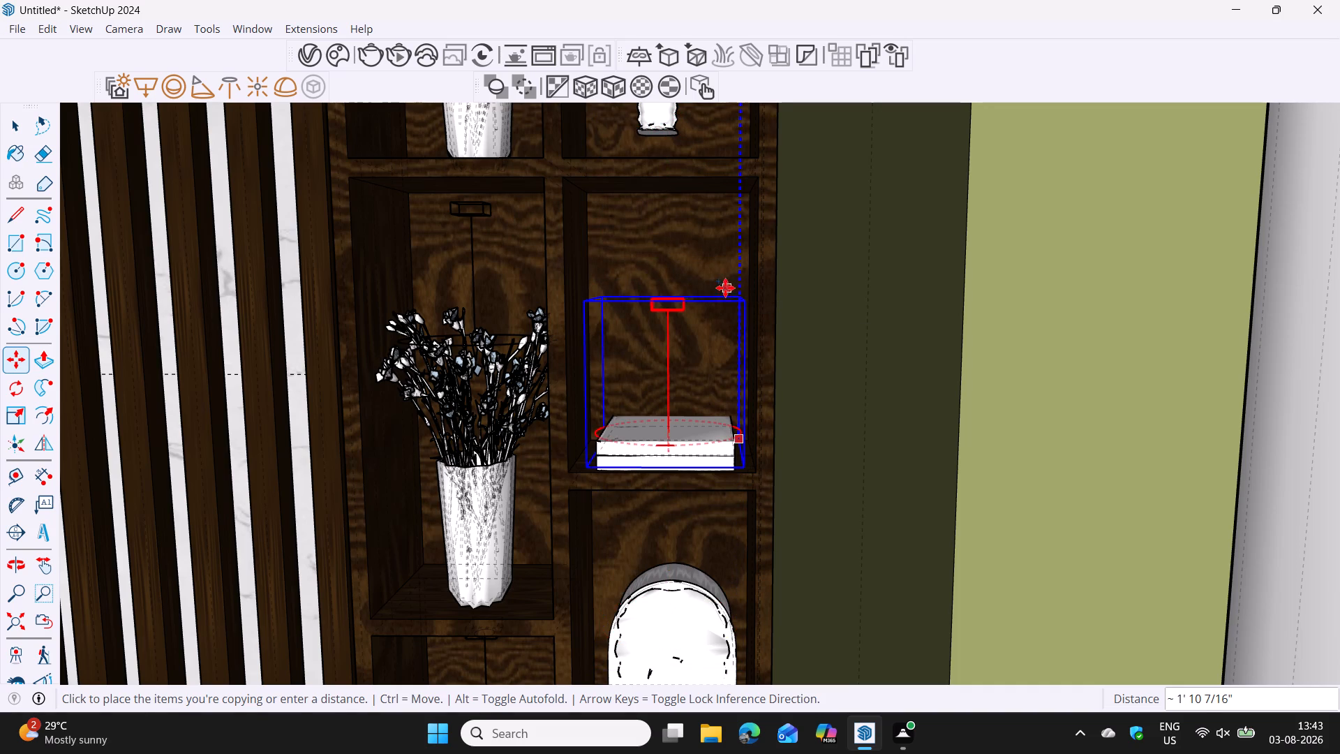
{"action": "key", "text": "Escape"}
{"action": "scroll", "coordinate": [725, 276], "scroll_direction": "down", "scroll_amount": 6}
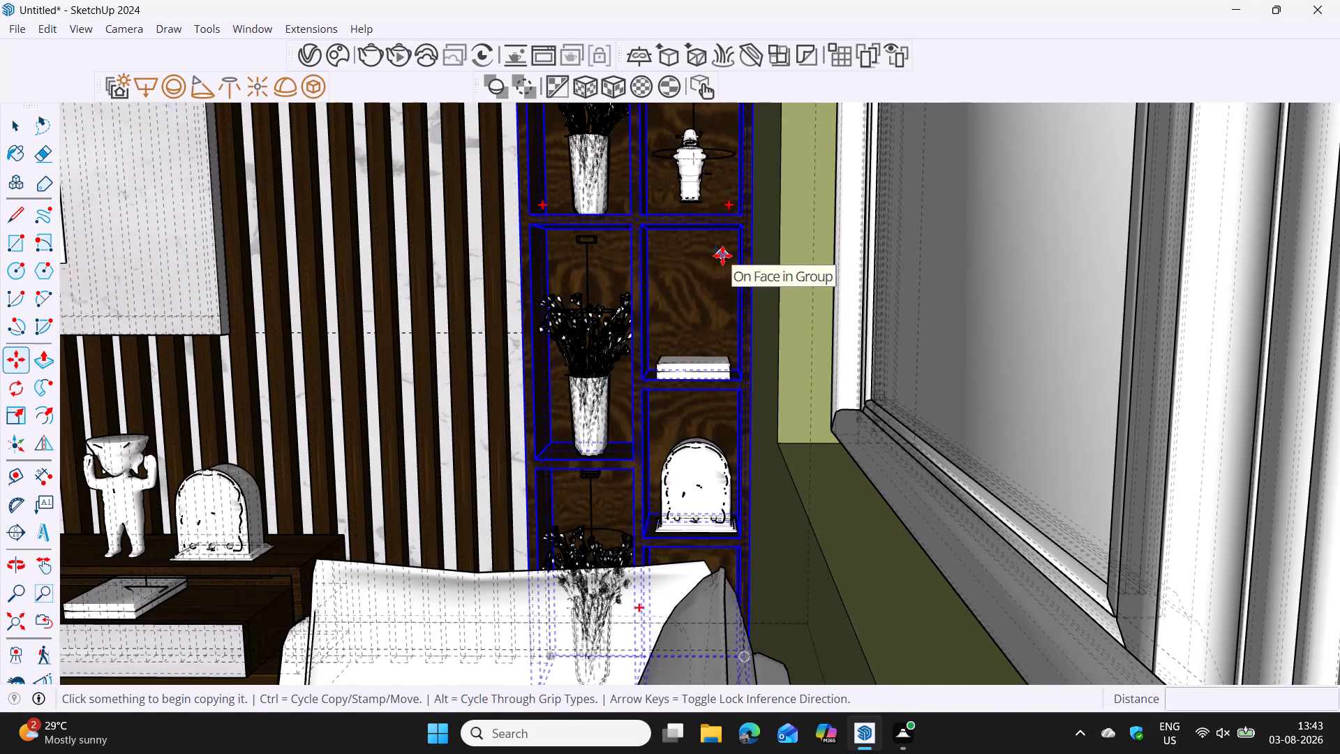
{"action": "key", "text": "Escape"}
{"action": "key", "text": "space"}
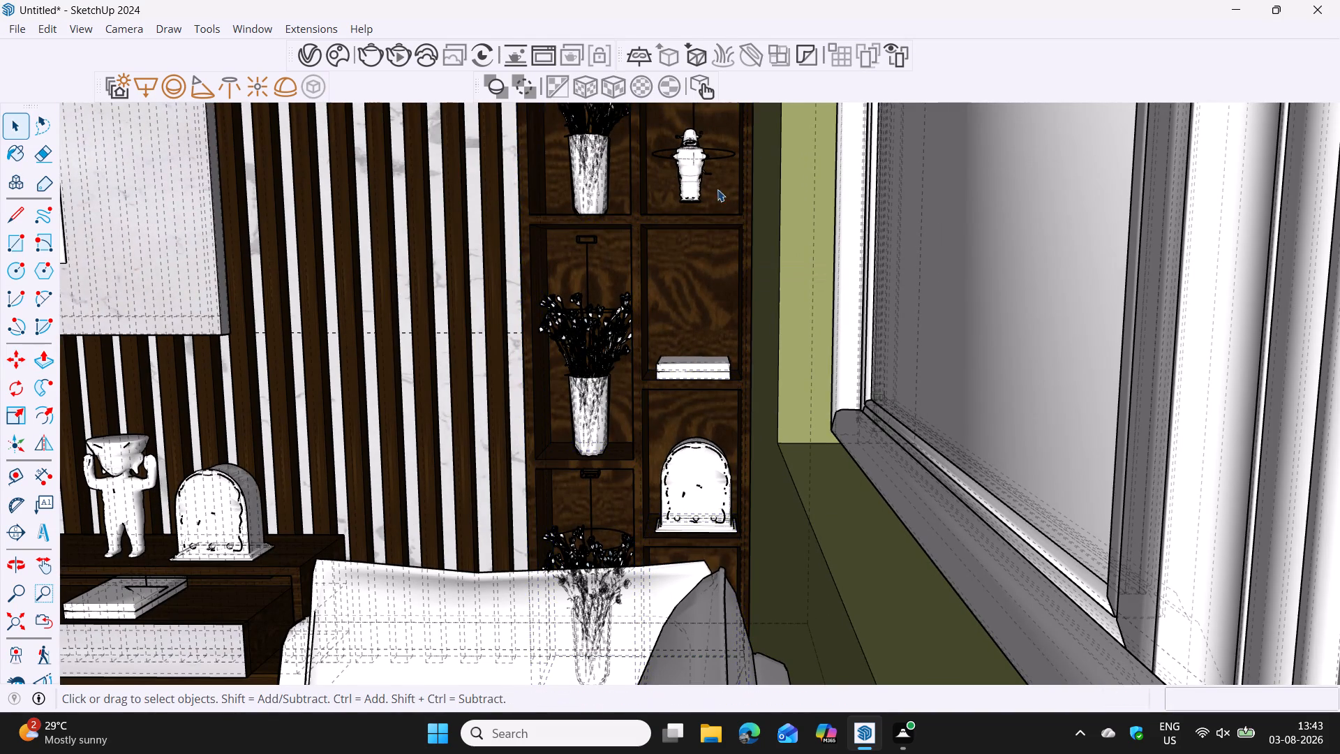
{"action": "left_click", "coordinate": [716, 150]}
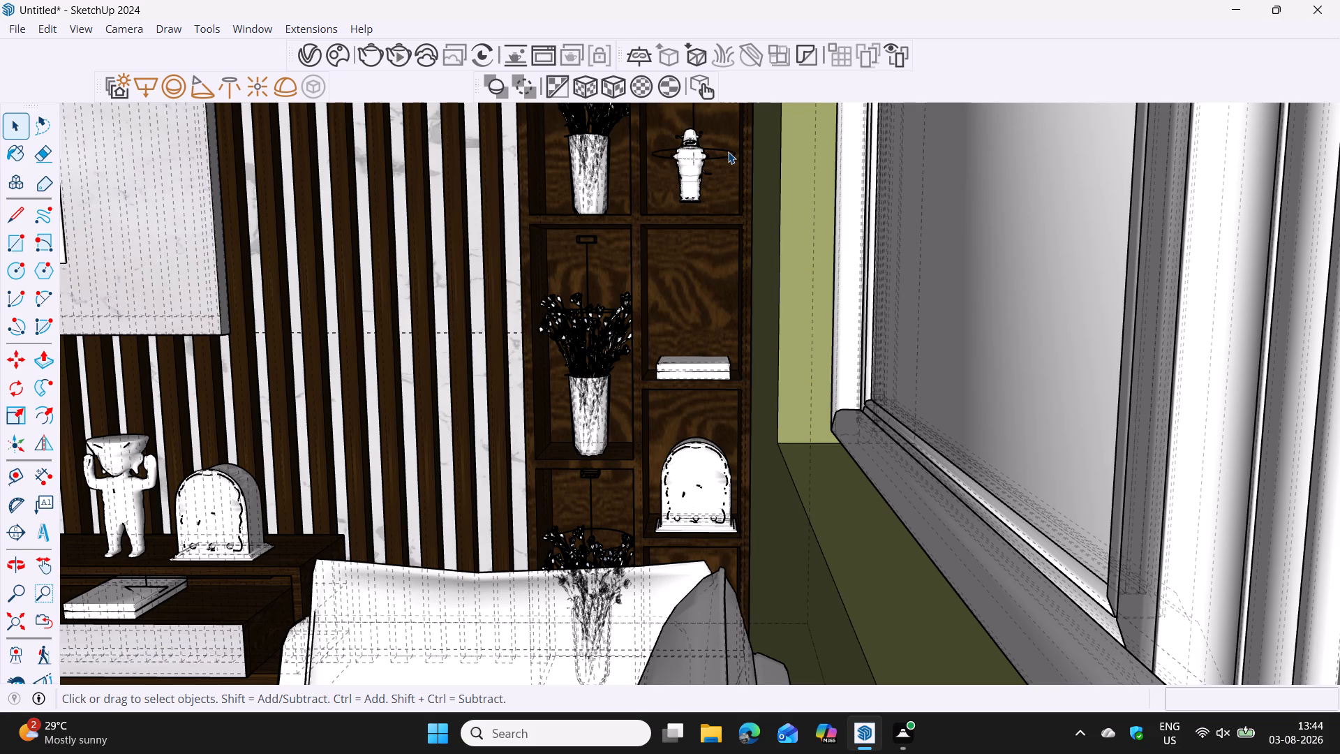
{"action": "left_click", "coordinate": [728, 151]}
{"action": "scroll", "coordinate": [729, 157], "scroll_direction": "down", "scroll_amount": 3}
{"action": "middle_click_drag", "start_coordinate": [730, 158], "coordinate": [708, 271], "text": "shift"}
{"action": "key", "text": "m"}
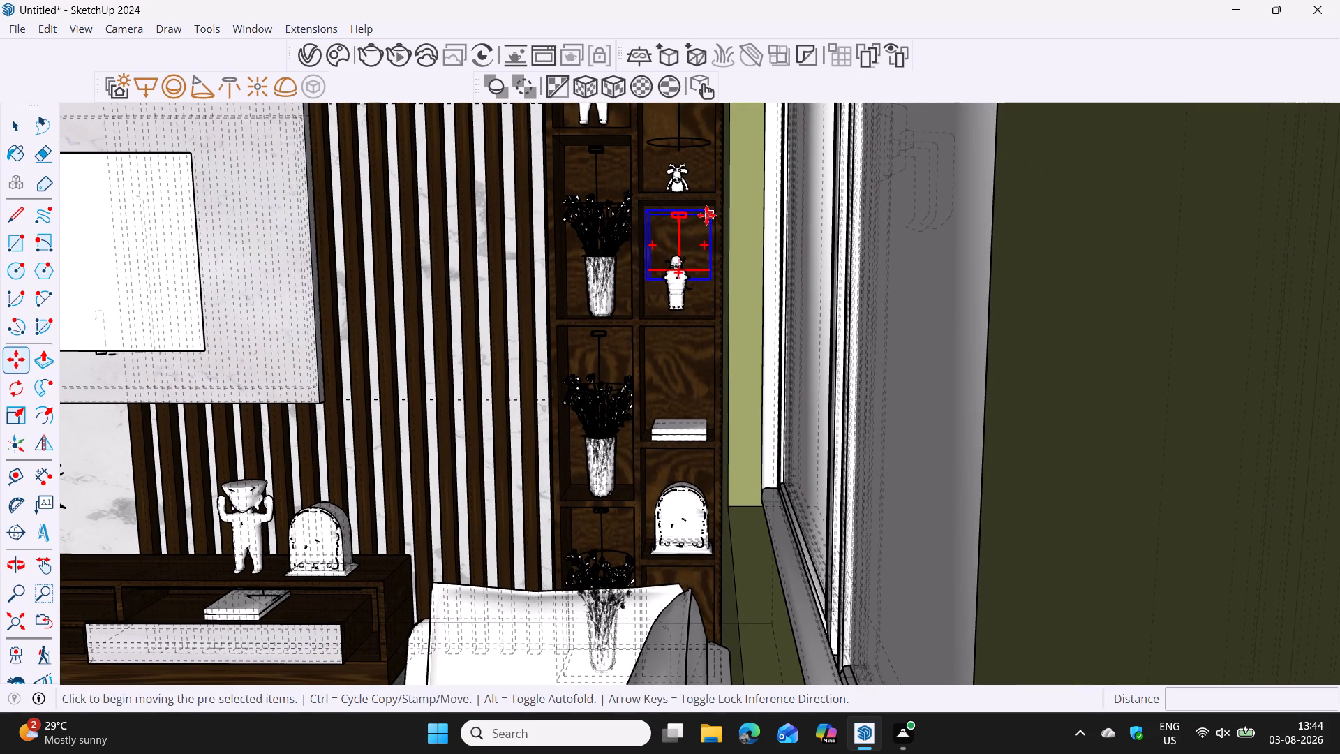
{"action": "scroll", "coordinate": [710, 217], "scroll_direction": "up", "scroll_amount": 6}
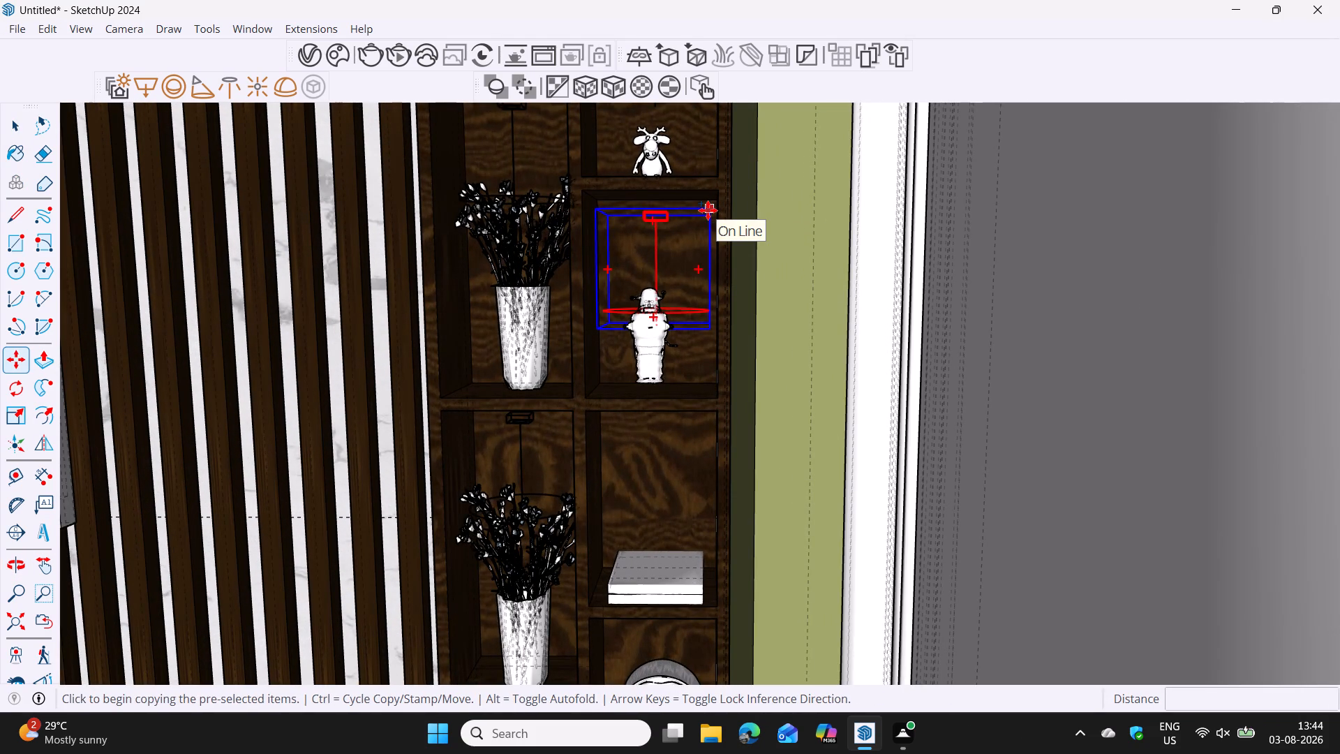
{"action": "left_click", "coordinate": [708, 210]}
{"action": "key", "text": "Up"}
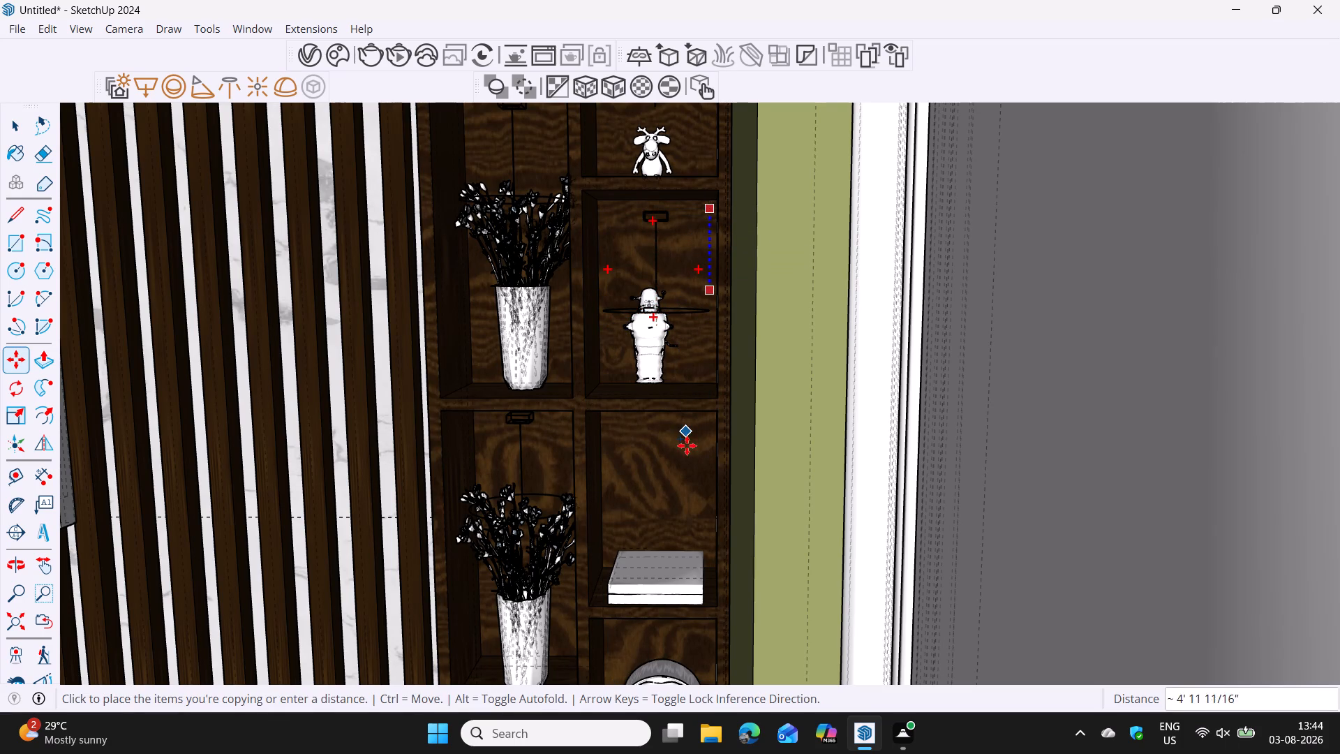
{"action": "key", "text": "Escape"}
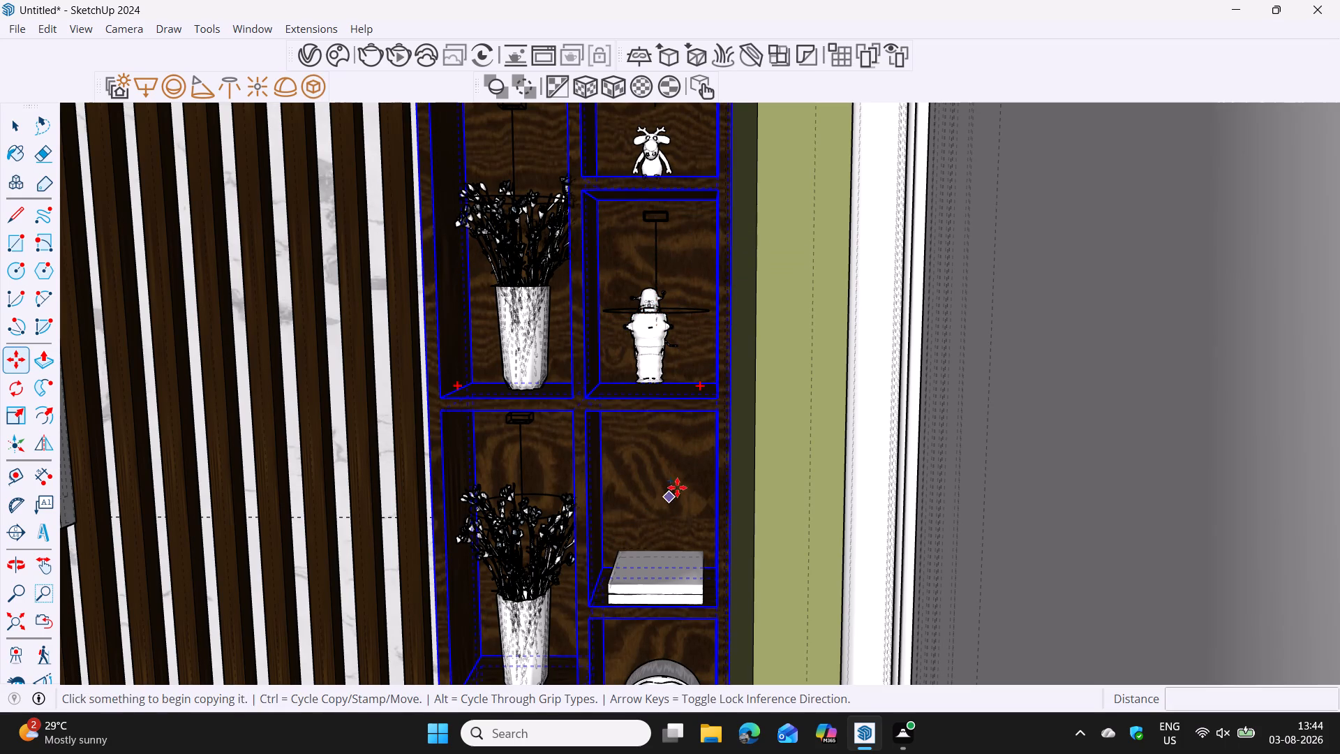
Copy the IES light above the small standing figurine about 1' 5 7/16" down the blue axis into the stacked-books compartment.
{"action": "key", "text": "space"}
{"action": "left_click", "coordinate": [687, 309]}
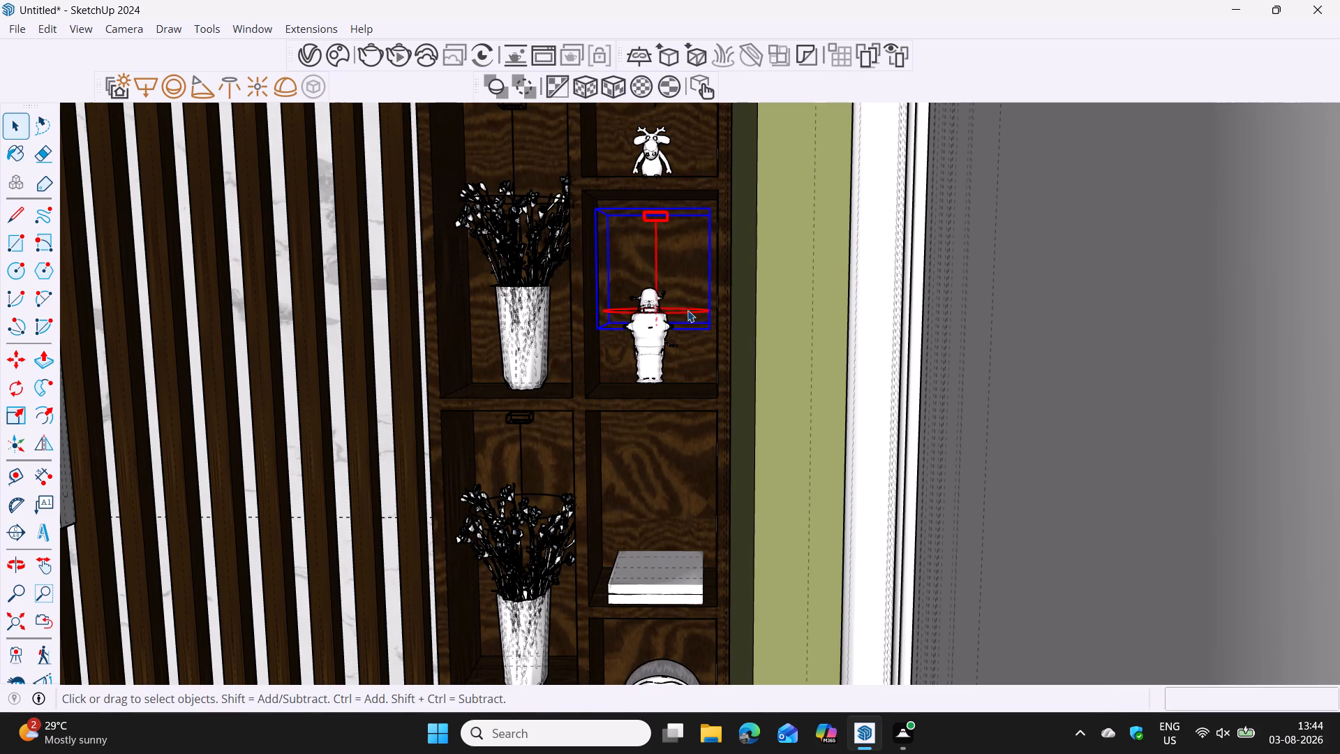
{"action": "middle_click_drag", "start_coordinate": [678, 323], "coordinate": [704, 358]}
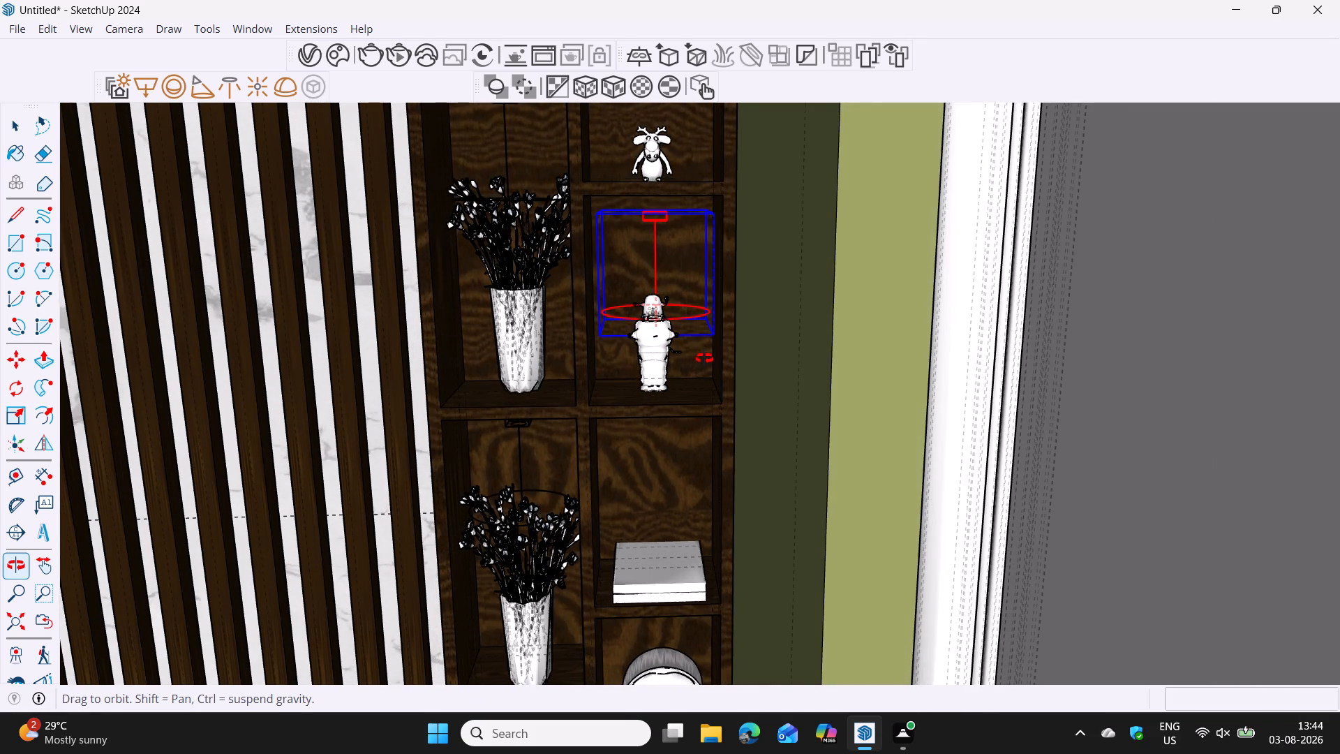
{"action": "middle_click_drag", "start_coordinate": [704, 358], "coordinate": [686, 355]}
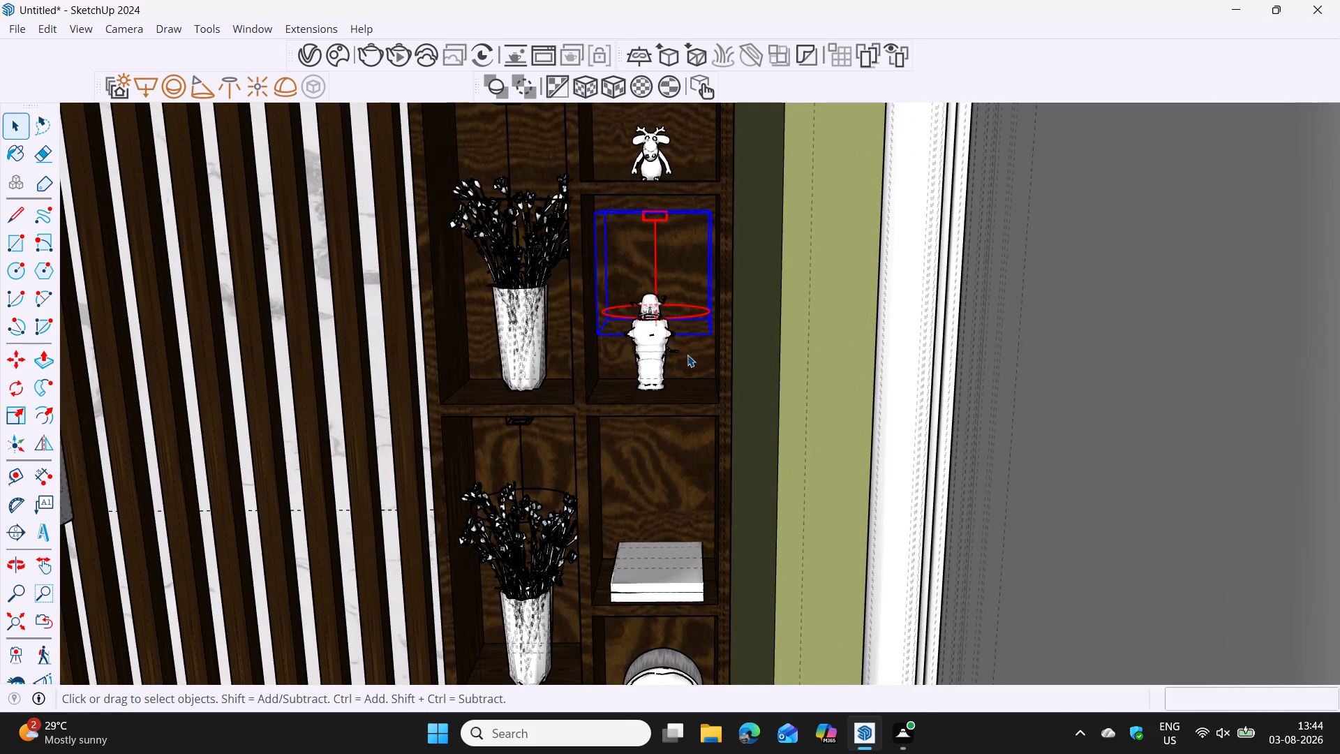
{"action": "key", "text": "m"}
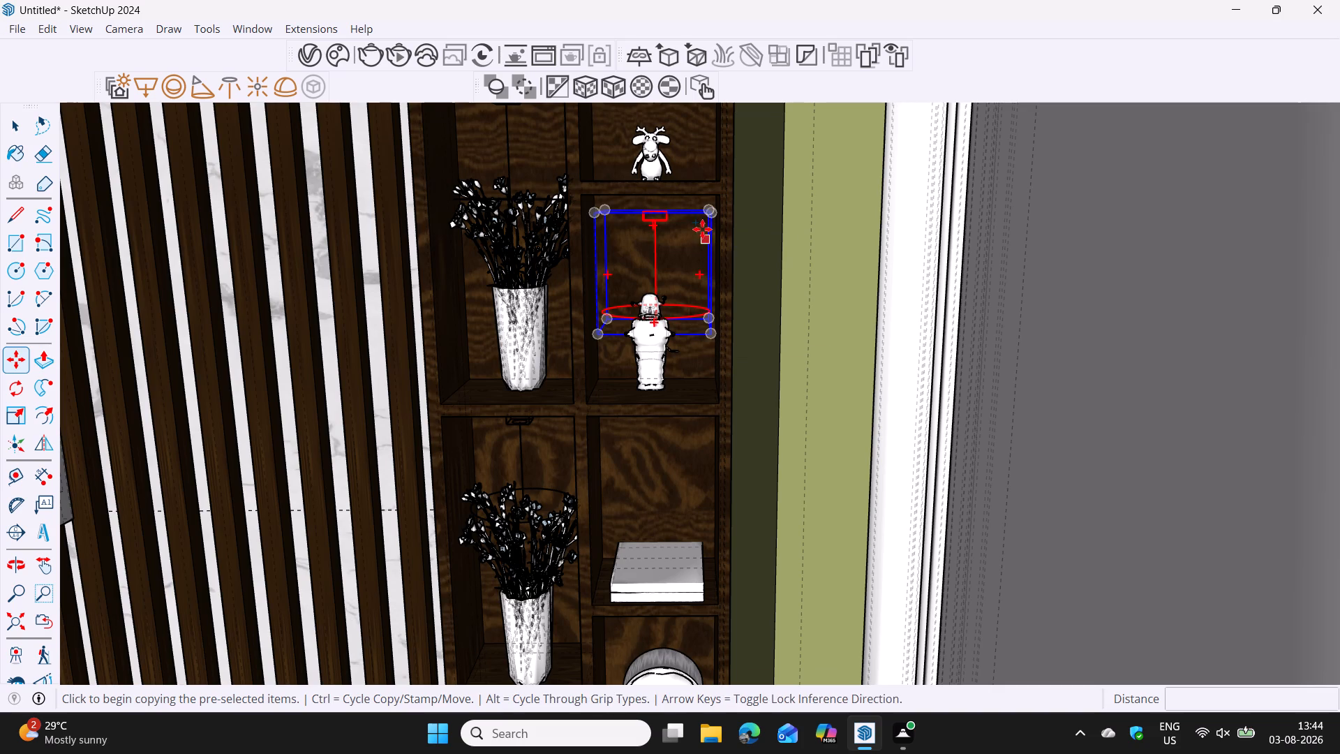
{"action": "middle_click_drag", "start_coordinate": [706, 223], "coordinate": [705, 285]}
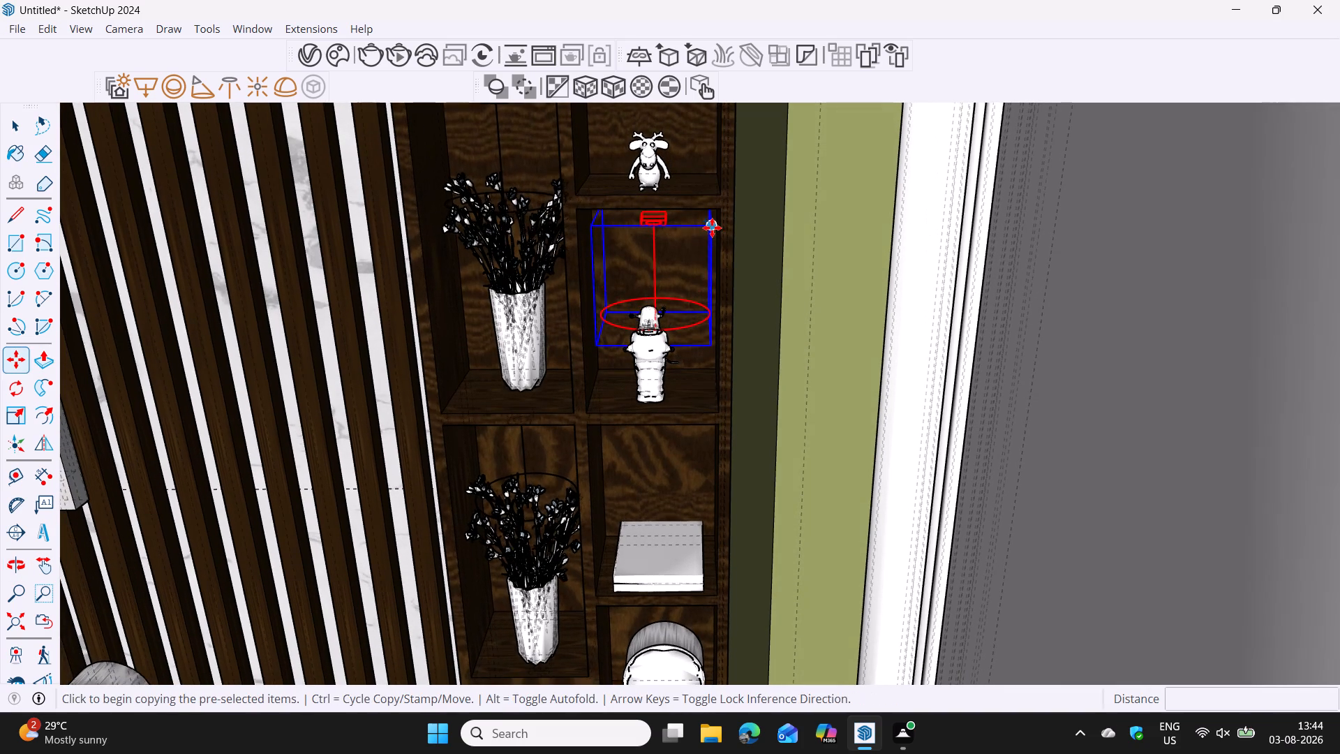
{"action": "left_click", "coordinate": [712, 228]}
{"action": "key", "text": "Up"}
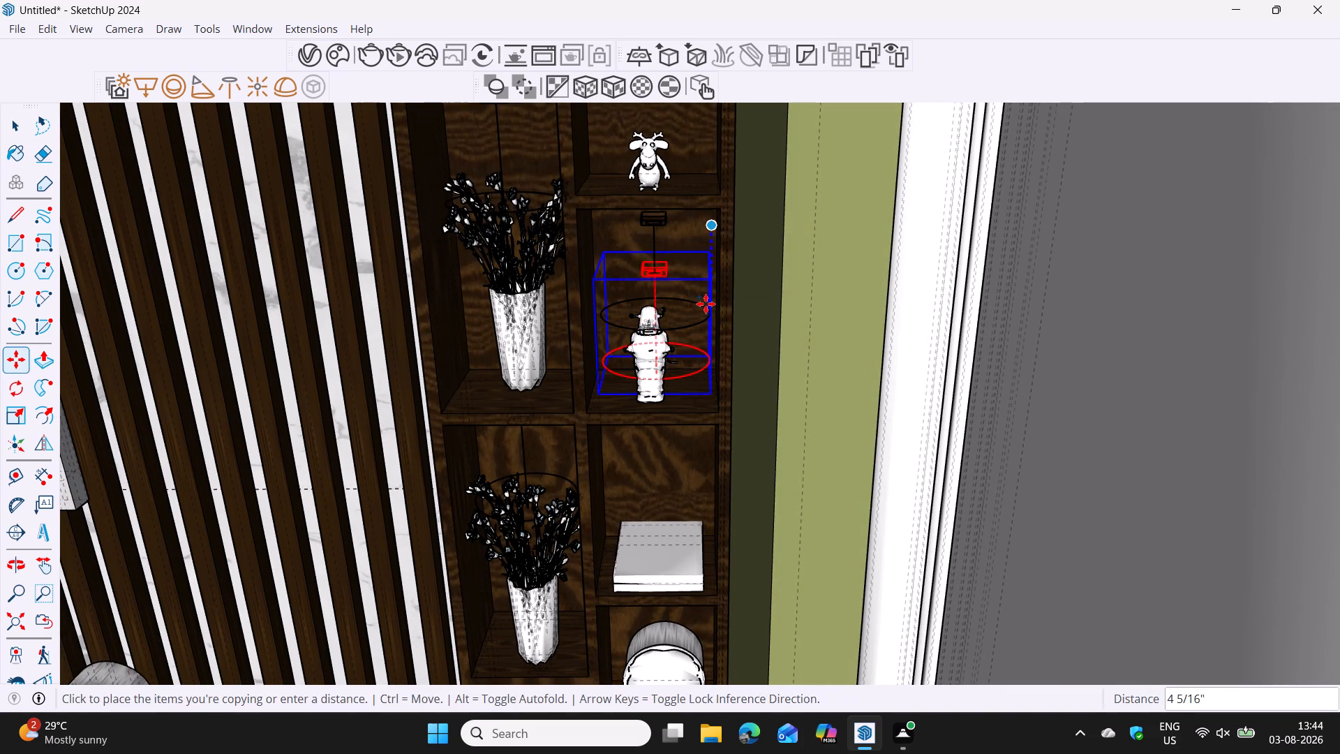
{"action": "middle_click_drag", "start_coordinate": [695, 446], "coordinate": [693, 403]}
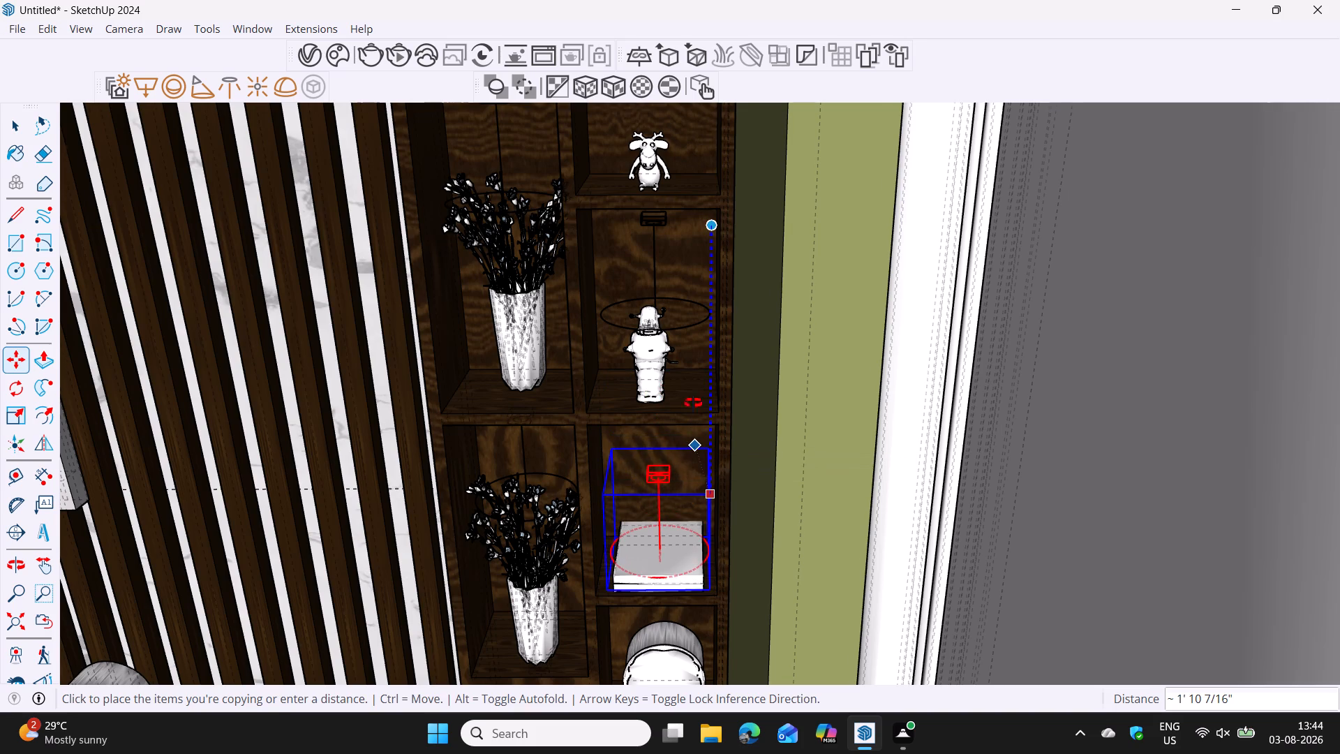
{"action": "middle_click_drag", "start_coordinate": [693, 403], "coordinate": [699, 315]}
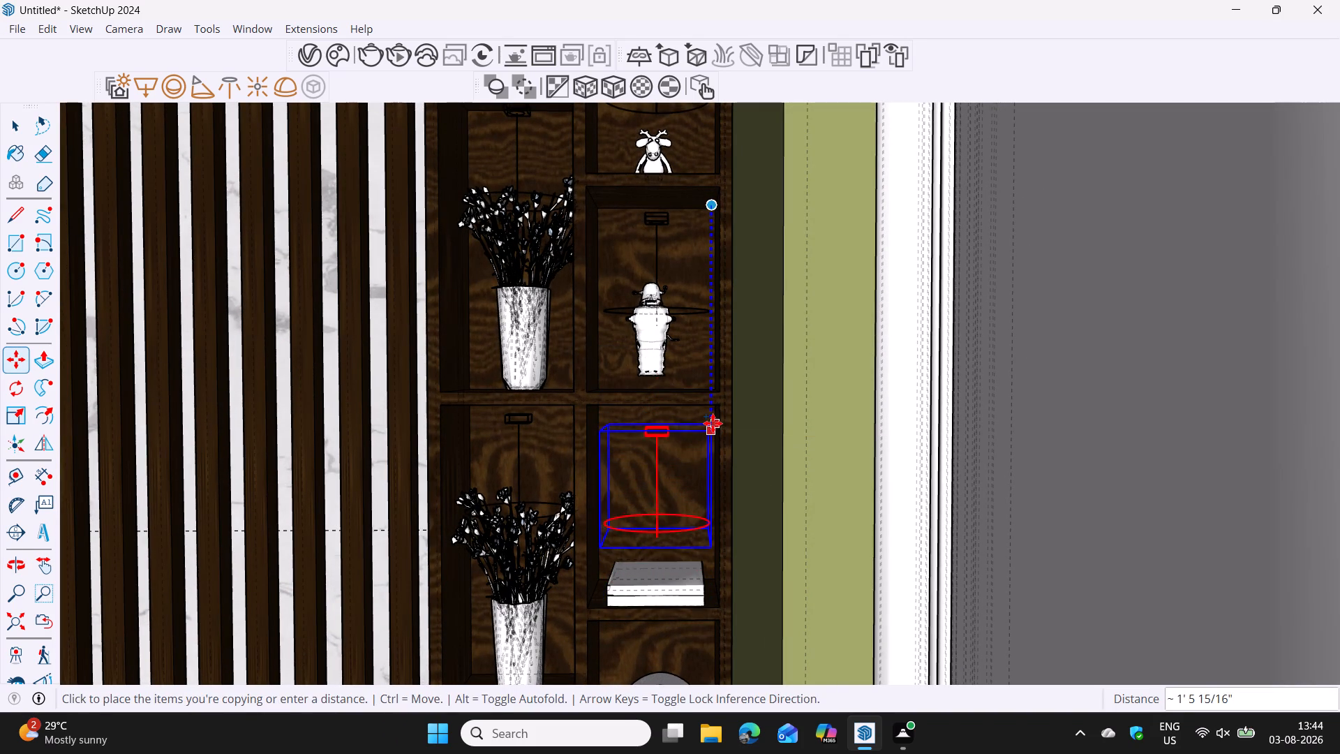
{"action": "left_click", "coordinate": [713, 419]}
Repeat the IES light copy as a 3x array at the same spacing, down through the arched ornament and lowest compartments.
{"action": "scroll", "coordinate": [698, 450], "scroll_direction": "down", "scroll_amount": 2}
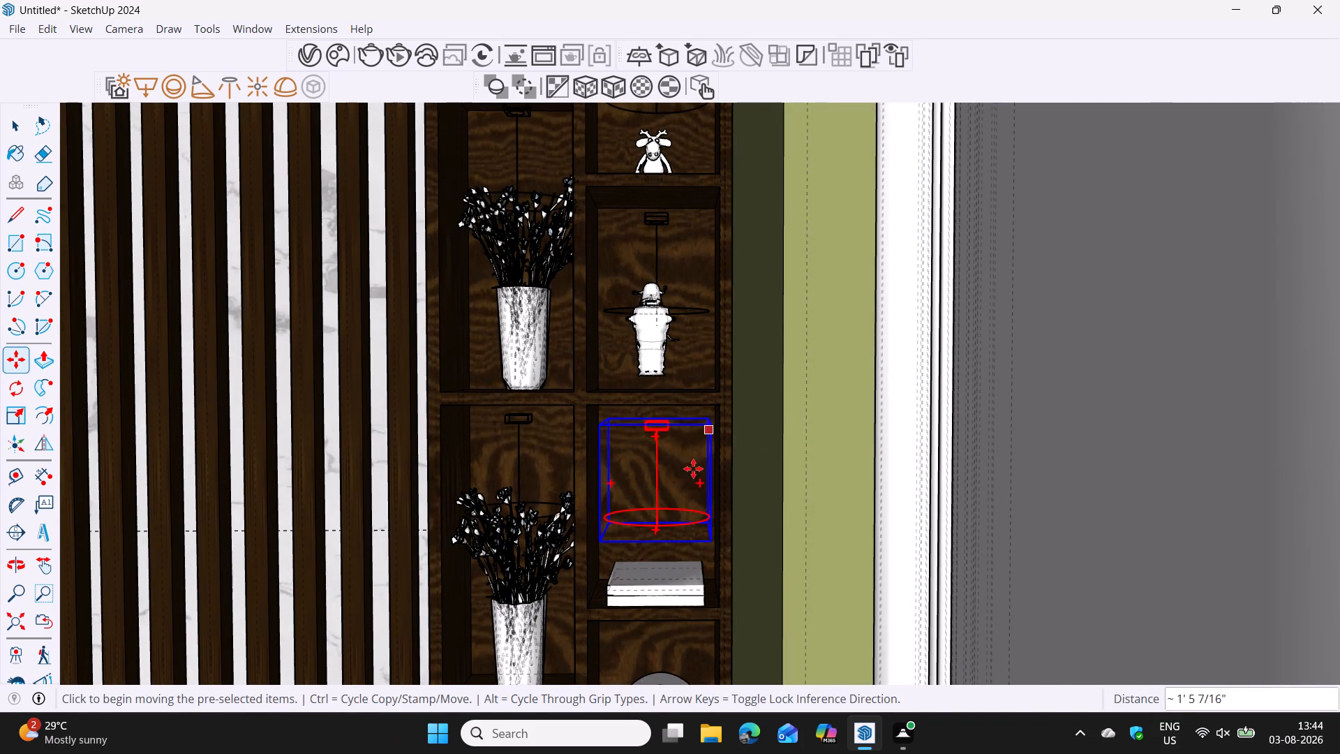
{"action": "scroll", "coordinate": [693, 468], "scroll_direction": "down", "scroll_amount": 1}
{"action": "middle_click_drag", "start_coordinate": [688, 524], "coordinate": [716, 578]}
{"action": "middle_click_drag", "start_coordinate": [703, 560], "coordinate": [690, 454], "text": "shift"}
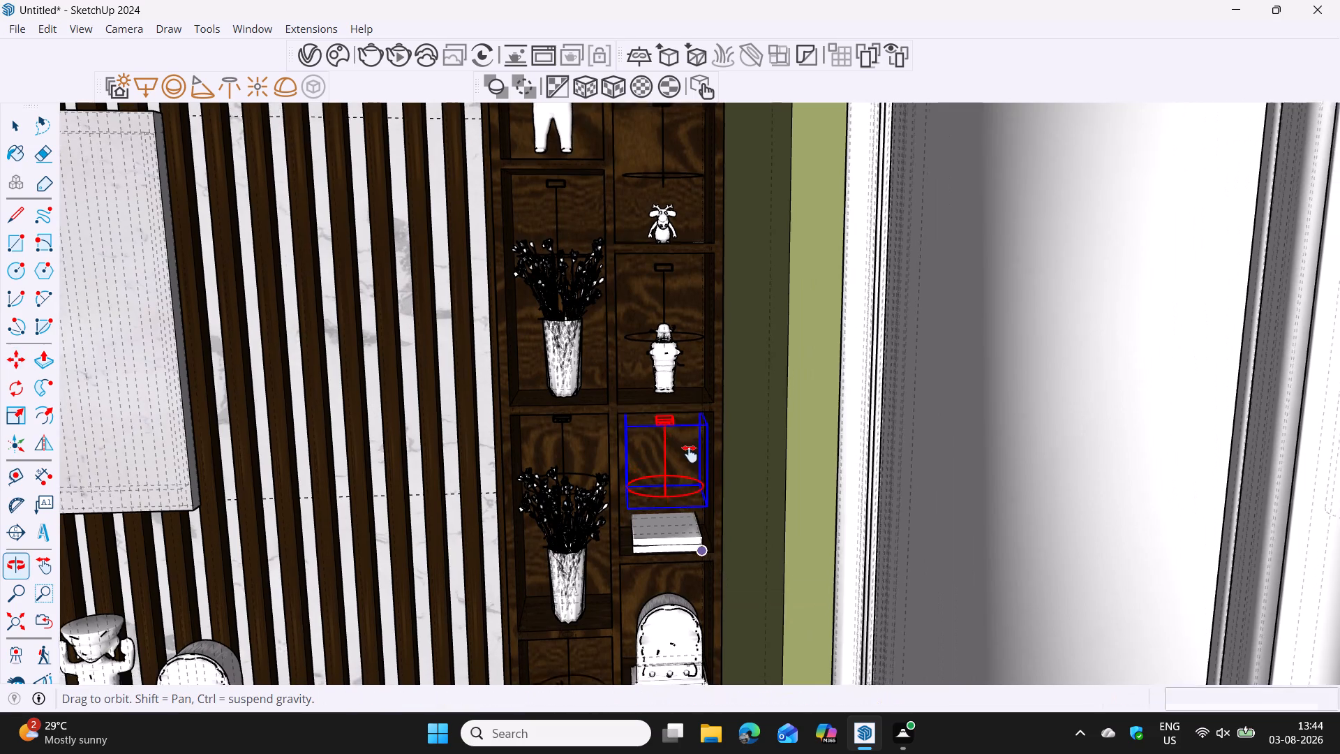
{"action": "middle_click_drag", "start_coordinate": [690, 454], "coordinate": [680, 390], "text": "shift"}
{"action": "type", "text": "2x"}
{"action": "key", "text": "Return"}
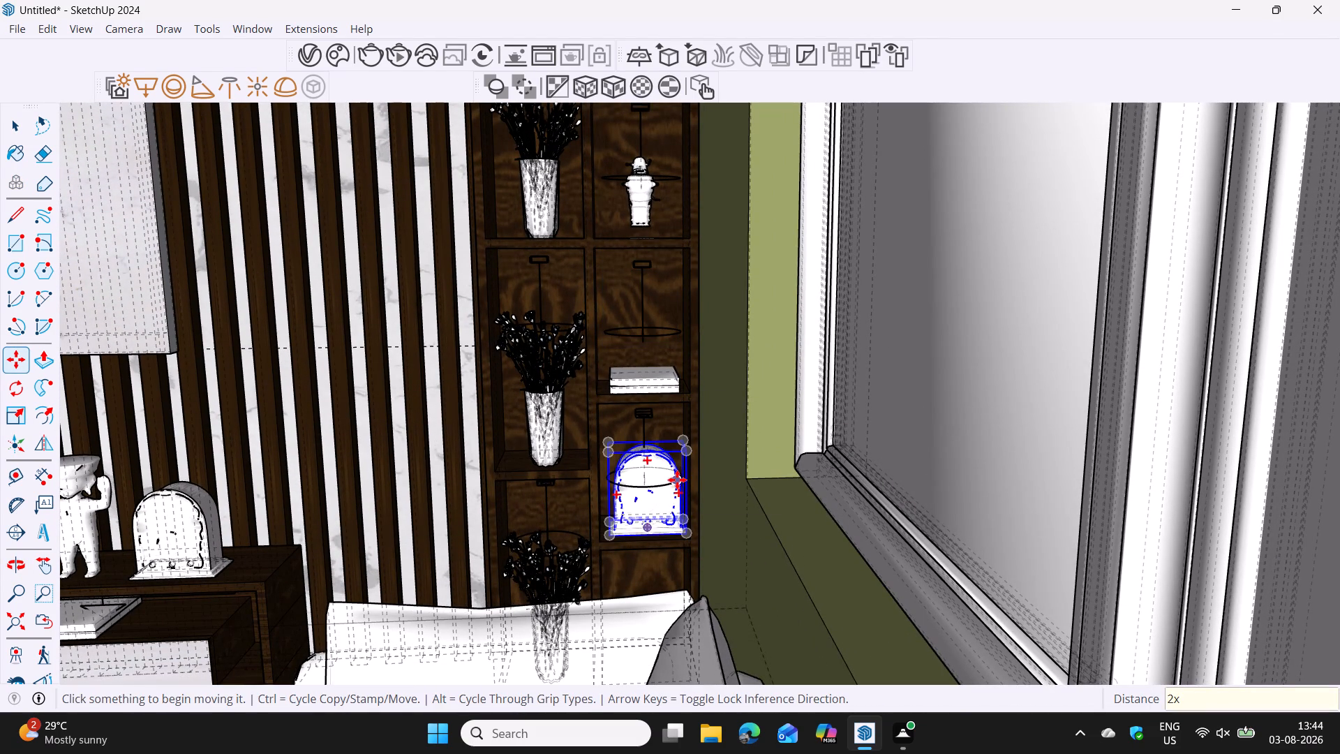
{"action": "type", "text": "3x"}
{"action": "key", "text": "Return"}
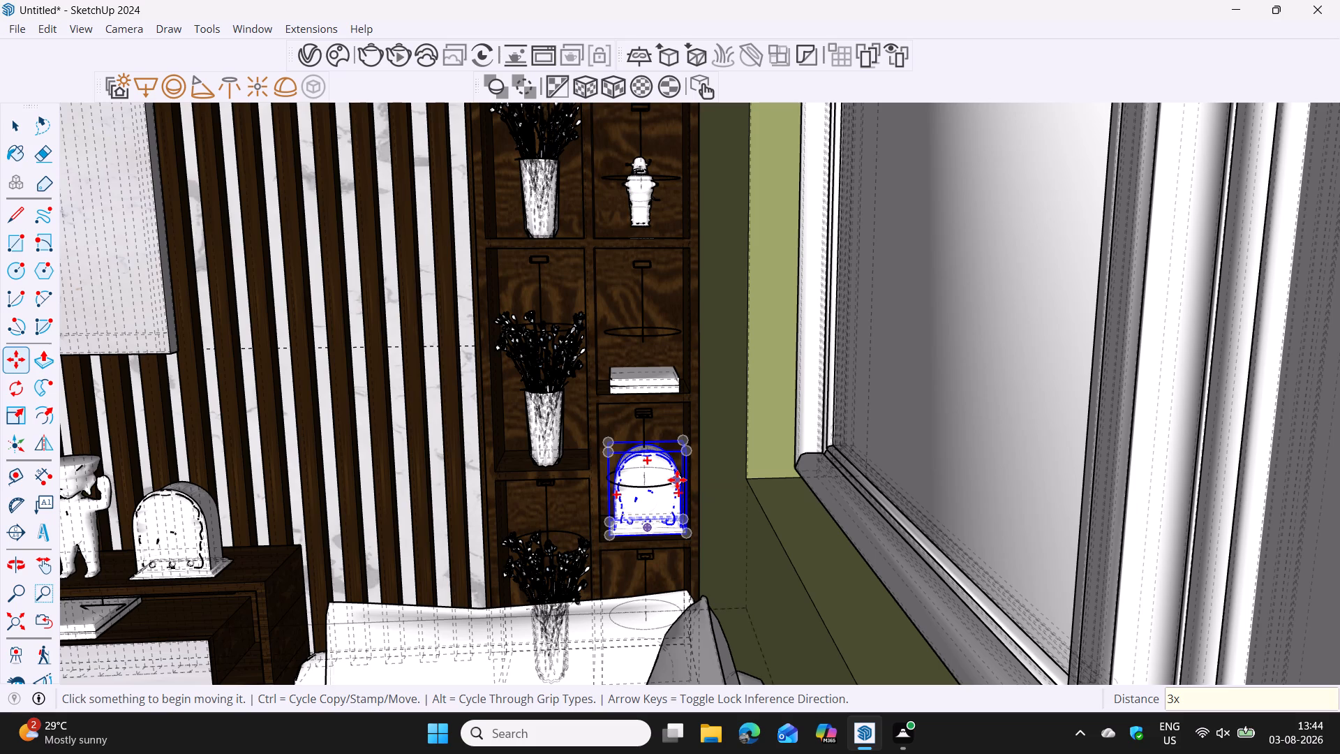
{"action": "middle_click_drag", "start_coordinate": [688, 482], "coordinate": [662, 311], "text": "shift"}
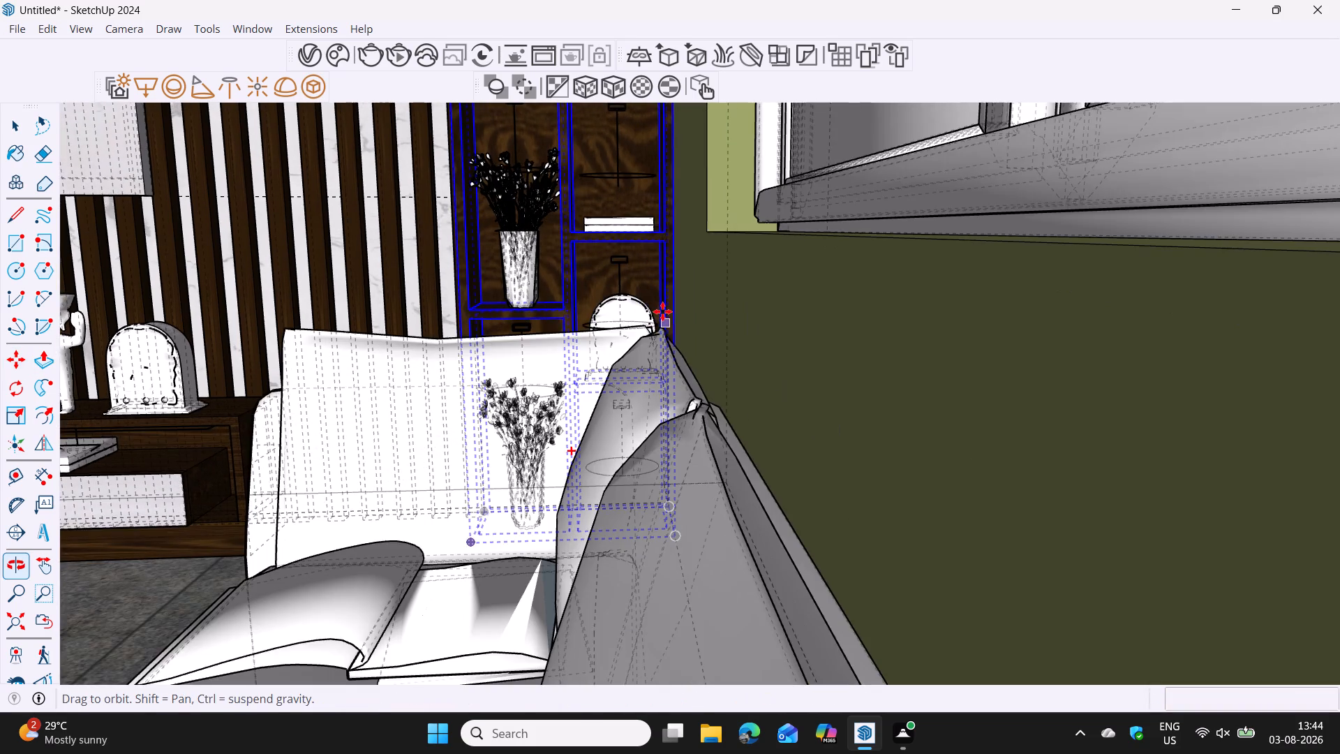
{"action": "middle_click_drag", "start_coordinate": [662, 317], "coordinate": [700, 568]}
{"action": "middle_click_drag", "start_coordinate": [588, 313], "coordinate": [567, 241]}
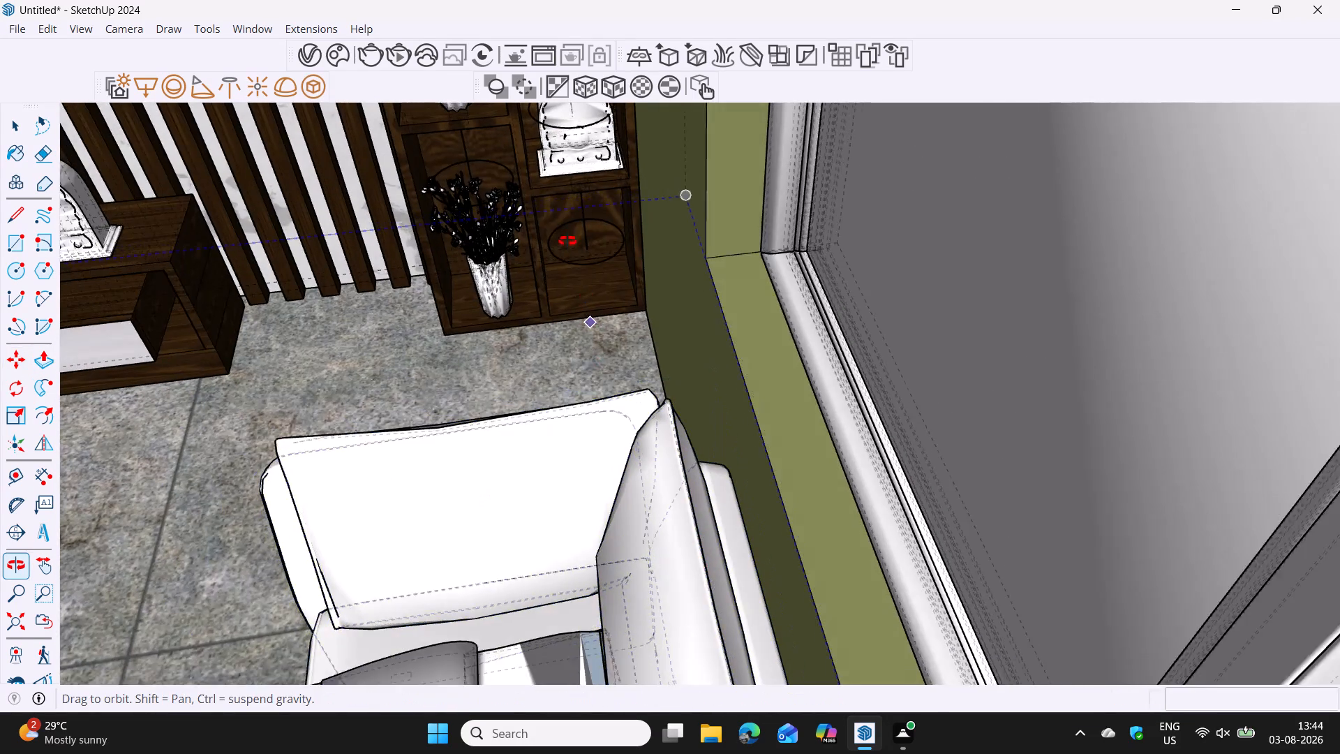
Clear the light selection and turn off the back edges display for the model.
{"action": "middle_click_drag", "start_coordinate": [567, 241], "coordinate": [553, 129]}
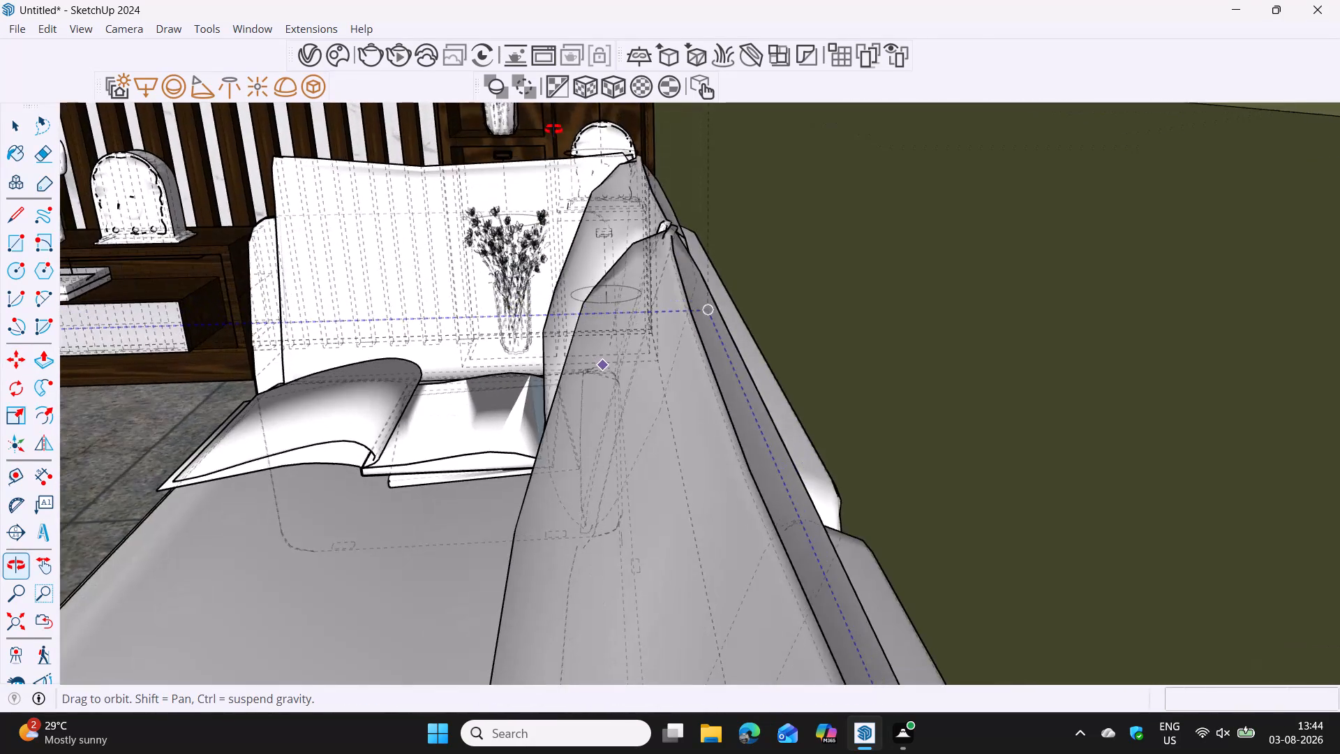
{"action": "middle_click_drag", "start_coordinate": [553, 129], "coordinate": [558, 131]}
{"action": "scroll", "coordinate": [570, 135], "scroll_direction": "down", "scroll_amount": 2}
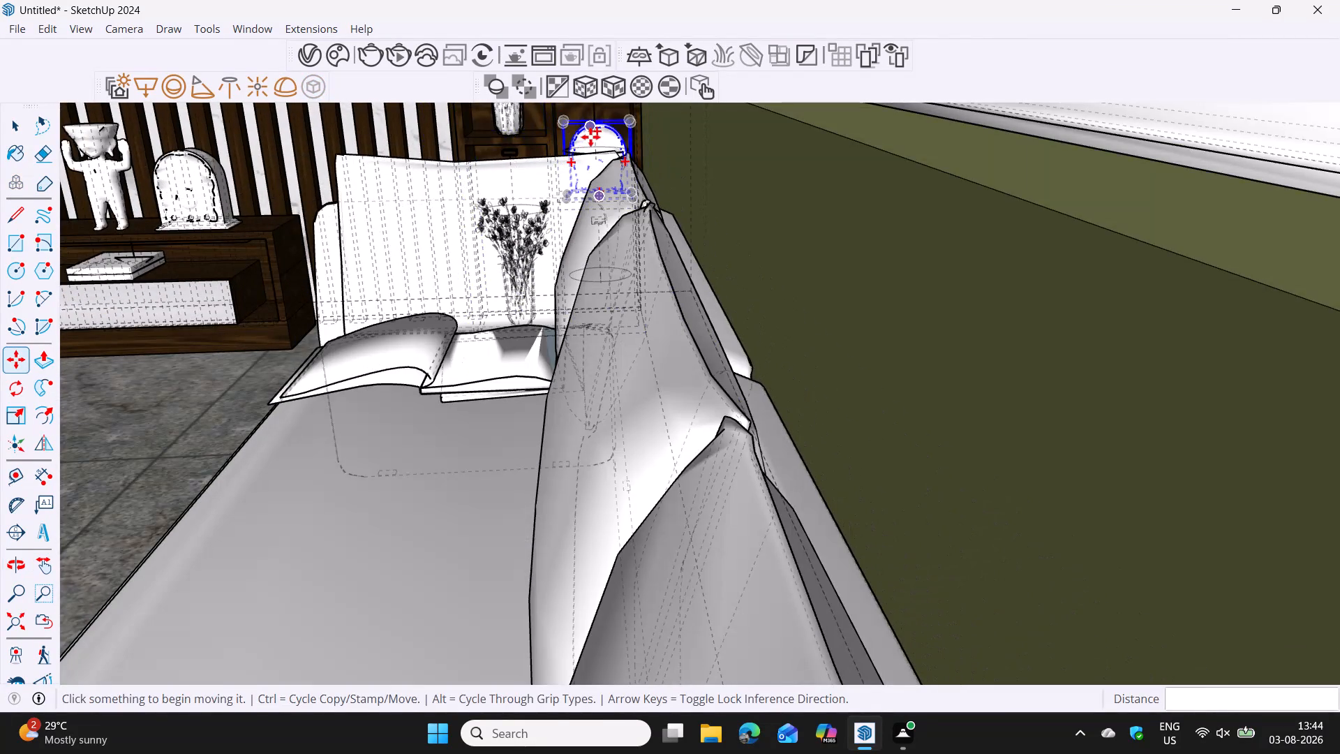
{"action": "middle_click_drag", "start_coordinate": [597, 134], "coordinate": [592, 212], "text": "shift"}
{"action": "scroll", "coordinate": [600, 212], "scroll_direction": "down", "scroll_amount": 11}
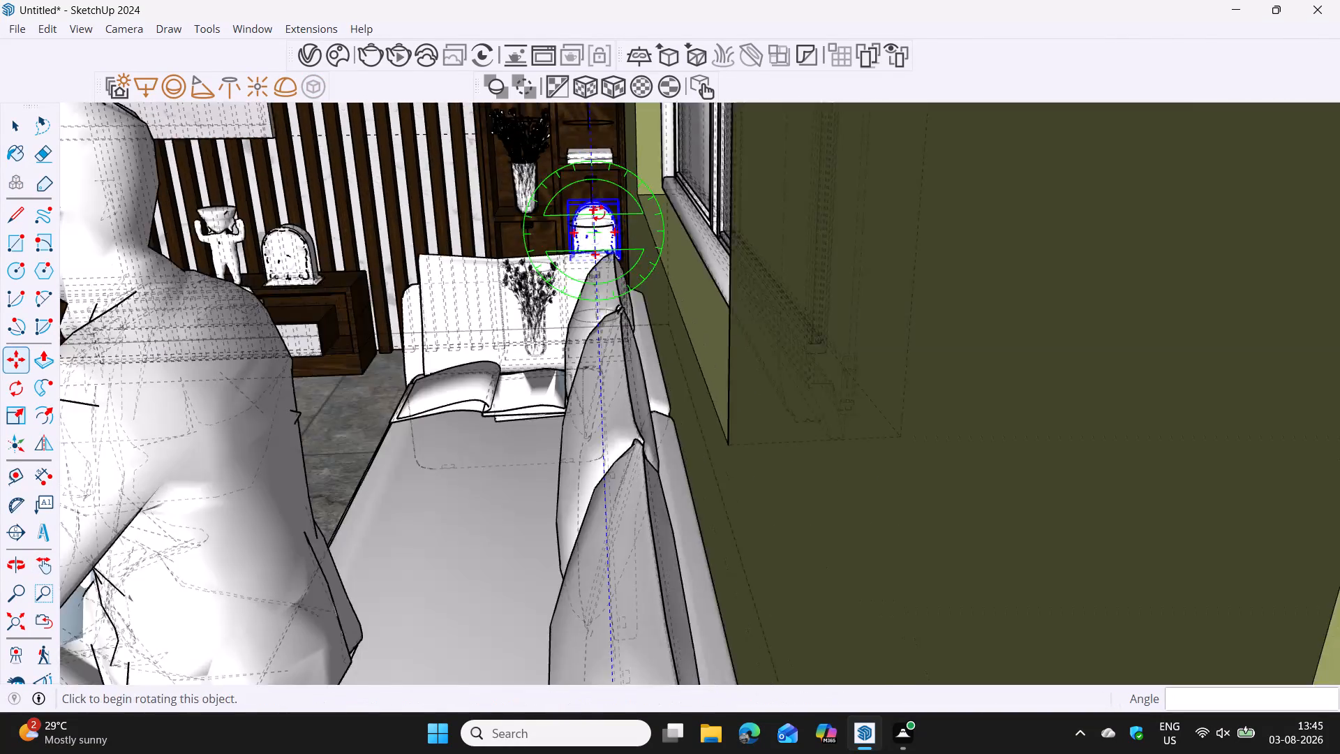
{"action": "scroll", "coordinate": [598, 213], "scroll_direction": "down", "scroll_amount": 12}
{"action": "key", "text": "space"}
{"action": "left_click", "coordinate": [722, 286]}
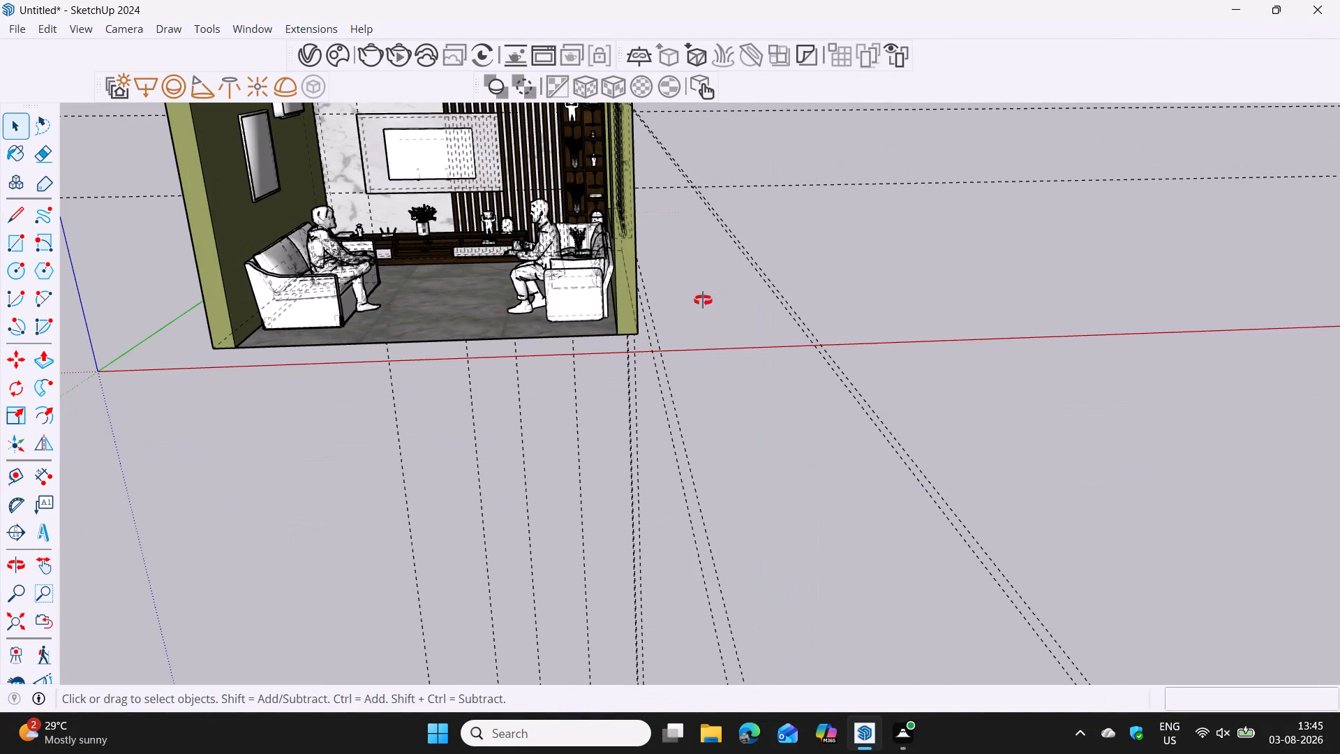
{"action": "middle_click_drag", "start_coordinate": [703, 300], "coordinate": [716, 317]}
{"action": "key", "text": "k"}
{"action": "scroll", "coordinate": [714, 304], "scroll_direction": "down", "scroll_amount": 2}
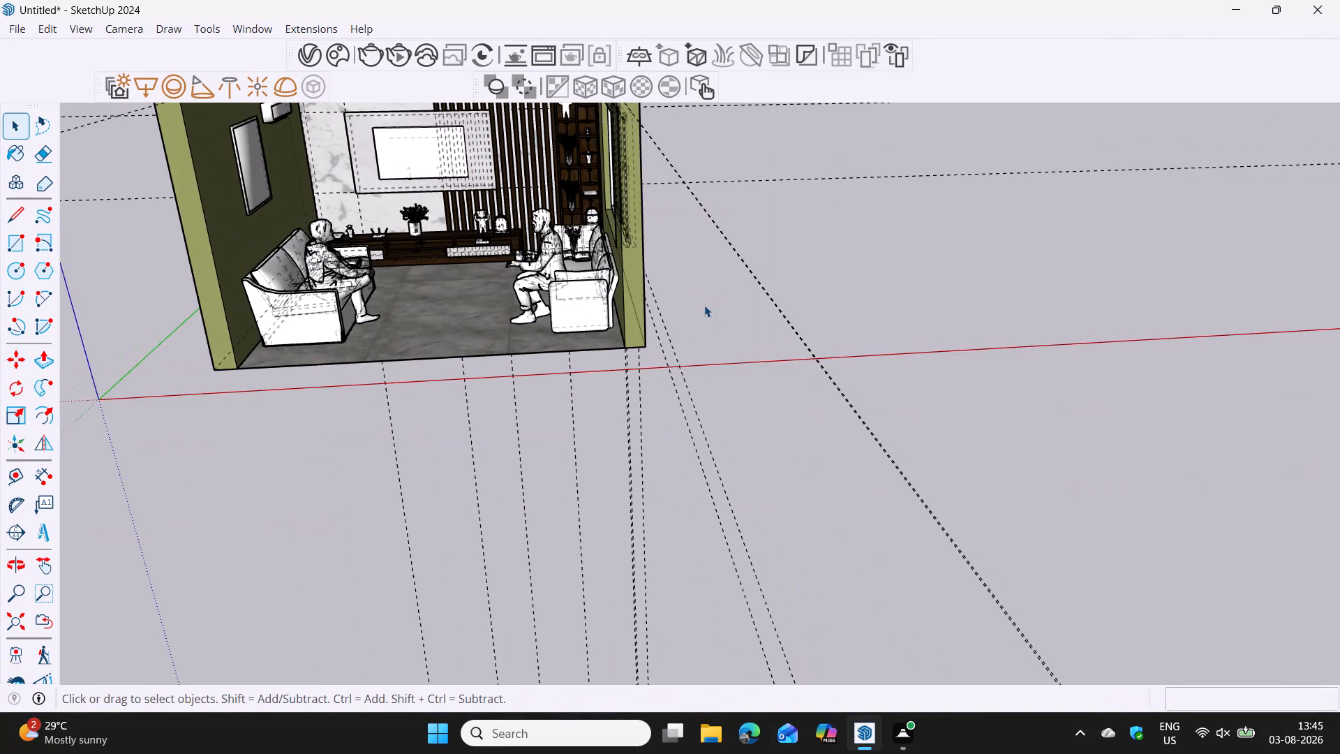
Unhide all hidden objects in the model.
{"action": "scroll", "coordinate": [704, 305], "scroll_direction": "down", "scroll_amount": 2}
{"action": "middle_click_drag", "start_coordinate": [695, 304], "coordinate": [795, 397], "text": "shift"}
{"action": "middle_click_drag", "start_coordinate": [787, 397], "coordinate": [771, 374]}
{"action": "left_click", "coordinate": [79, 33]}
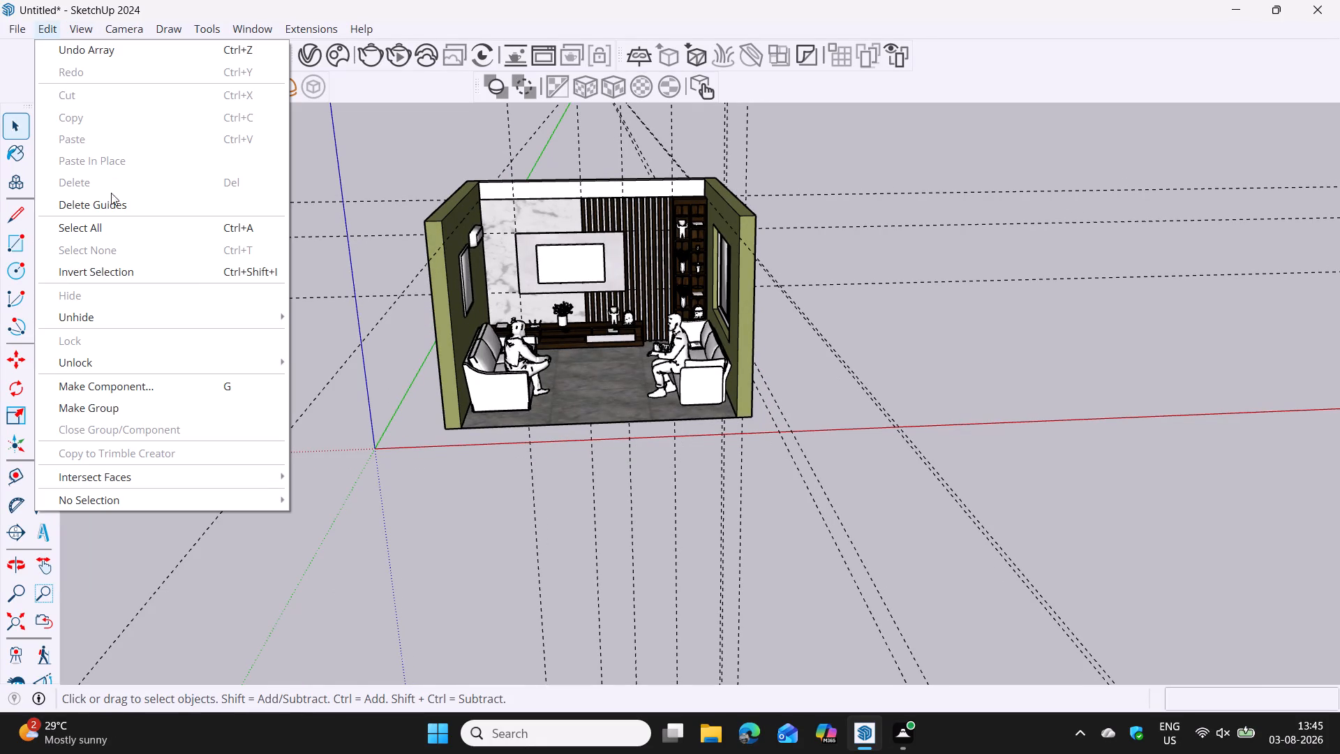
{"action": "left_click", "coordinate": [345, 357]}
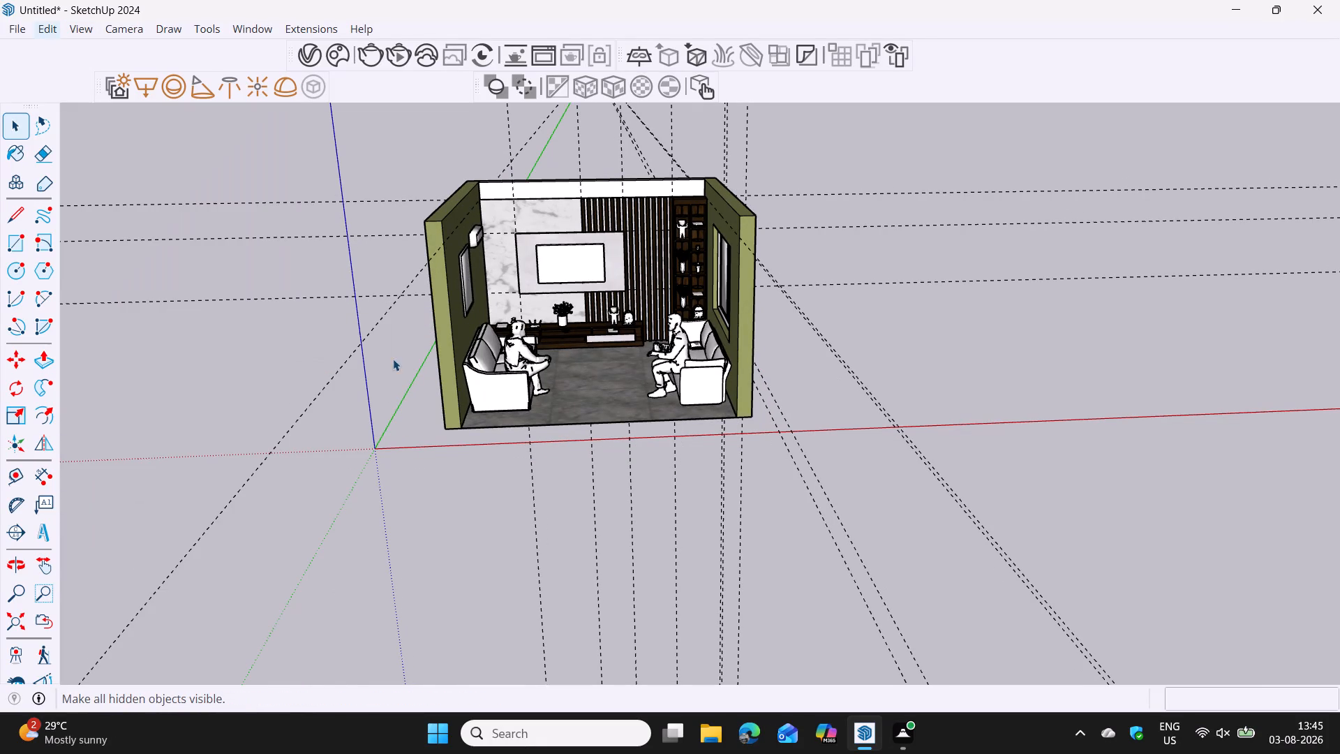
{"action": "left_click", "coordinate": [939, 325]}
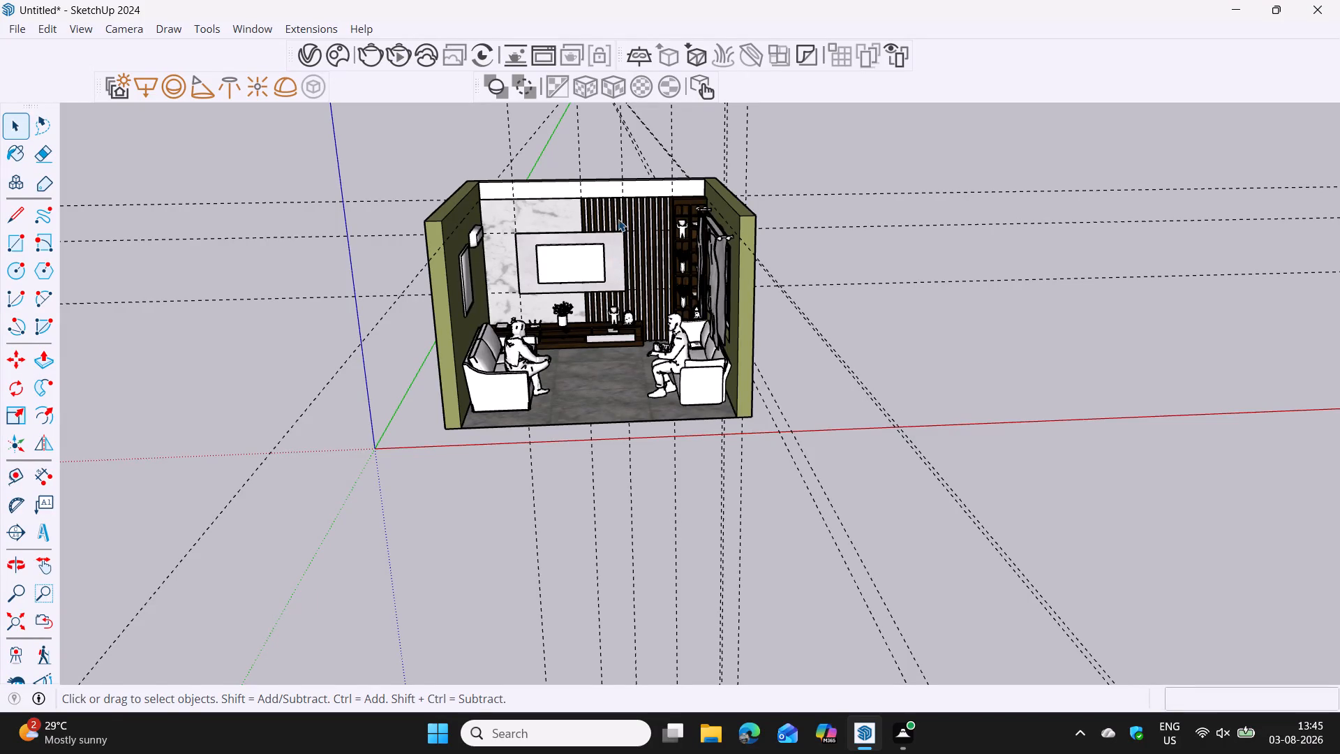
Examine the furnished room and the curtained window wall from the open front and from above.
{"action": "middle_click_drag", "start_coordinate": [602, 302], "coordinate": [665, 310]}
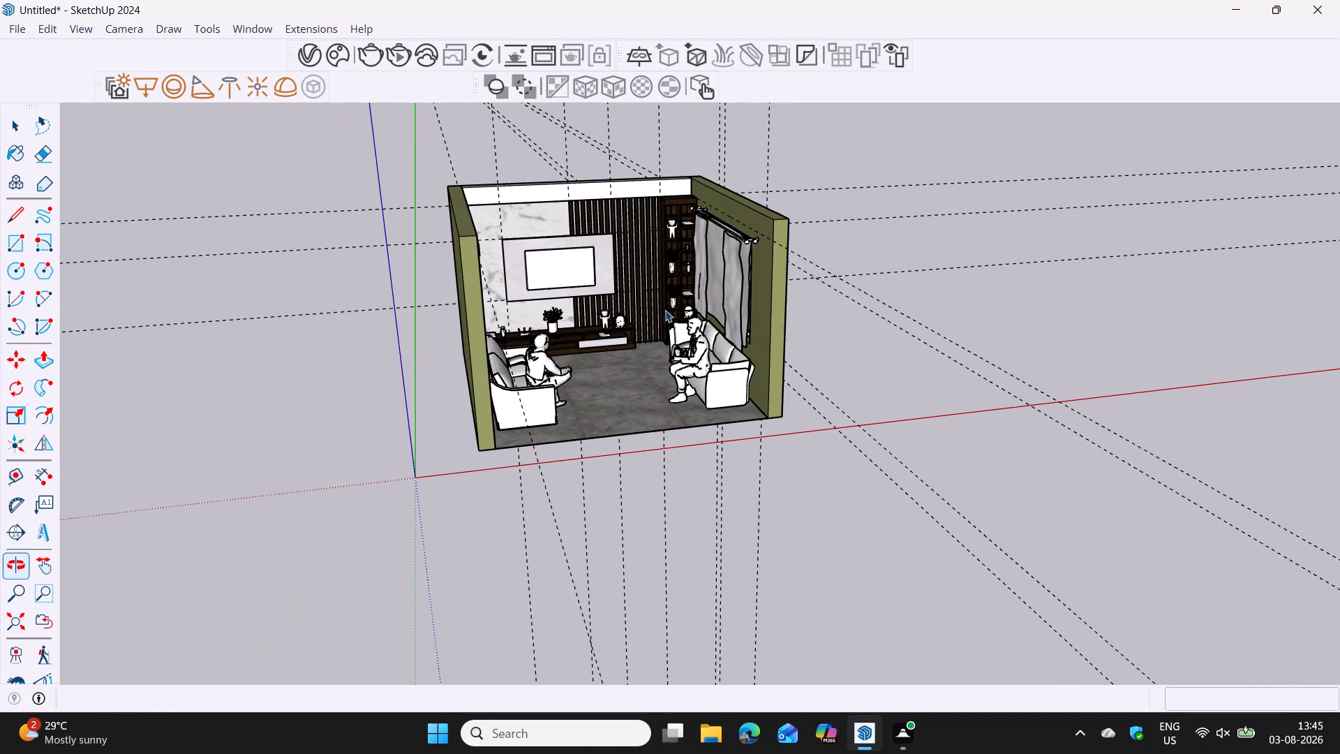
{"action": "scroll", "coordinate": [688, 272], "scroll_direction": "up", "scroll_amount": 6}
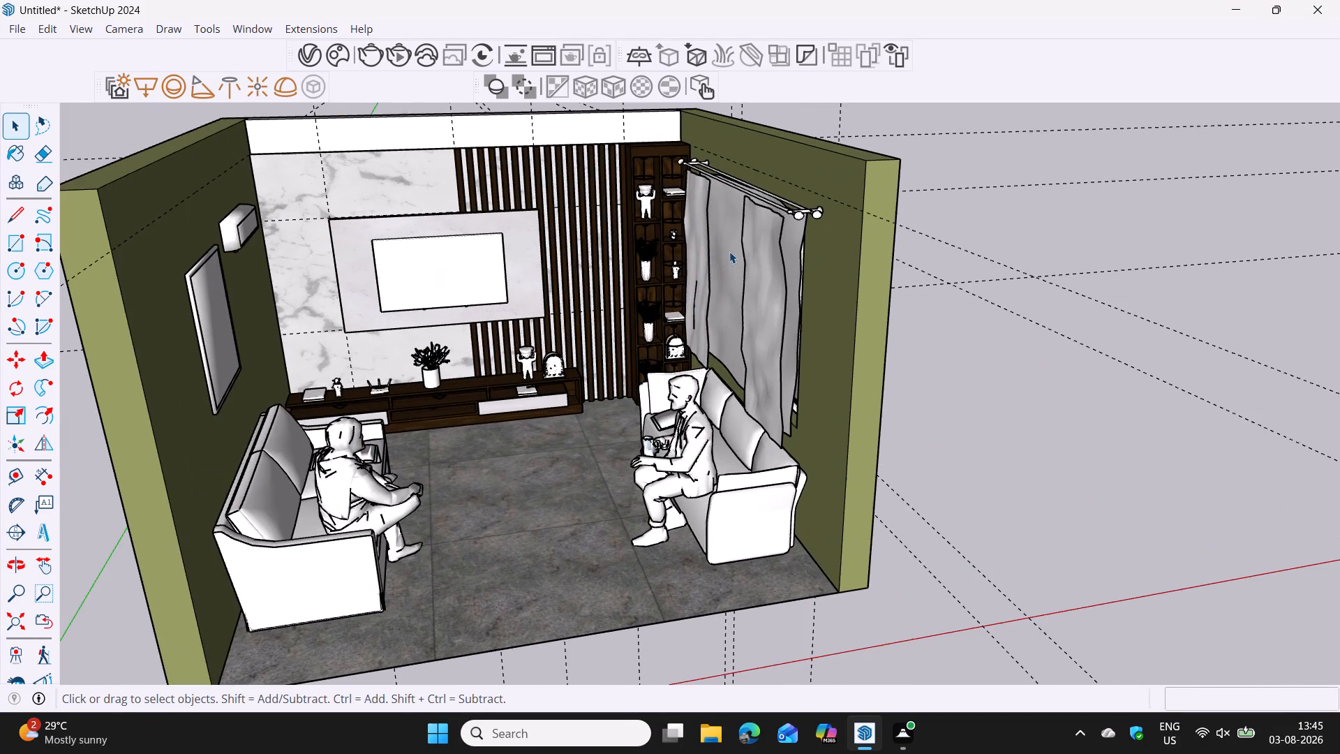
{"action": "scroll", "coordinate": [745, 249], "scroll_direction": "up", "scroll_amount": 2}
{"action": "scroll", "coordinate": [745, 250], "scroll_direction": "down", "scroll_amount": 5}
{"action": "scroll", "coordinate": [751, 313], "scroll_direction": "down", "scroll_amount": 4}
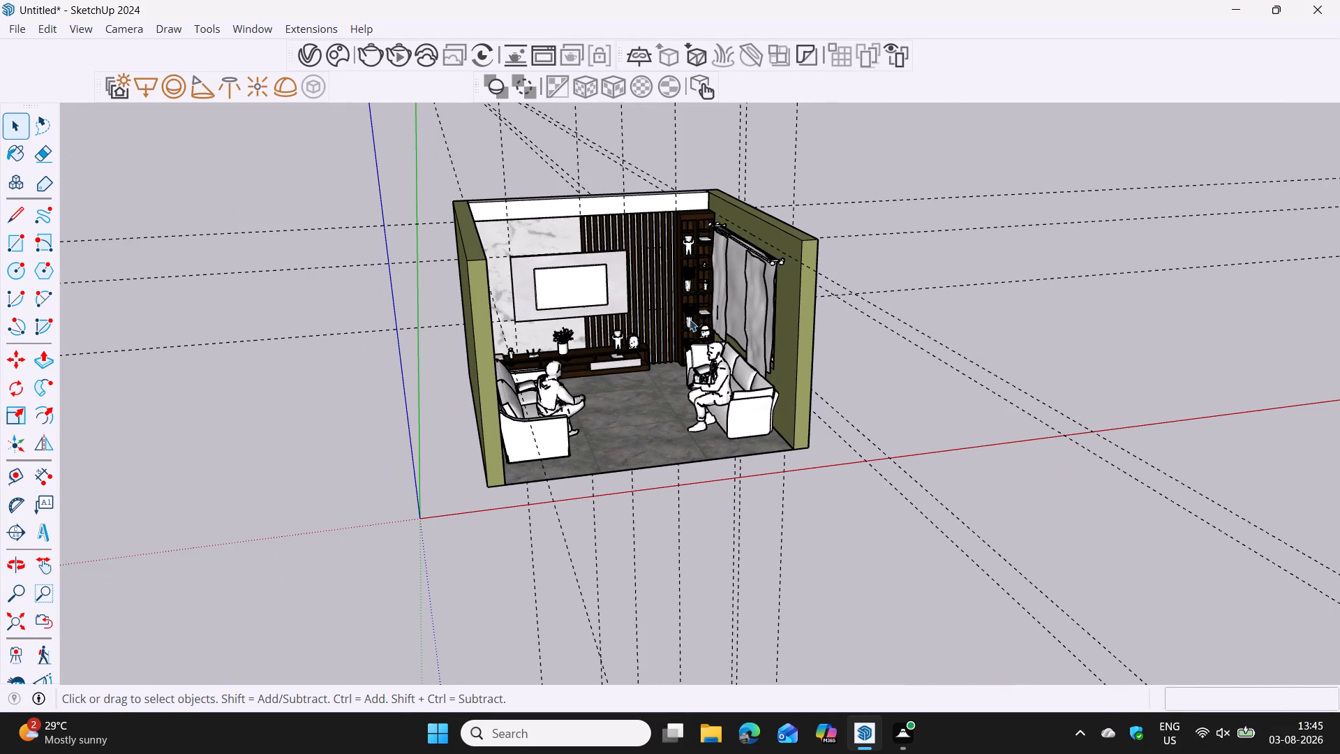
{"action": "scroll", "coordinate": [685, 357], "scroll_direction": "down", "scroll_amount": 2}
{"action": "middle_click_drag", "start_coordinate": [722, 455], "coordinate": [572, 434], "text": "shift"}
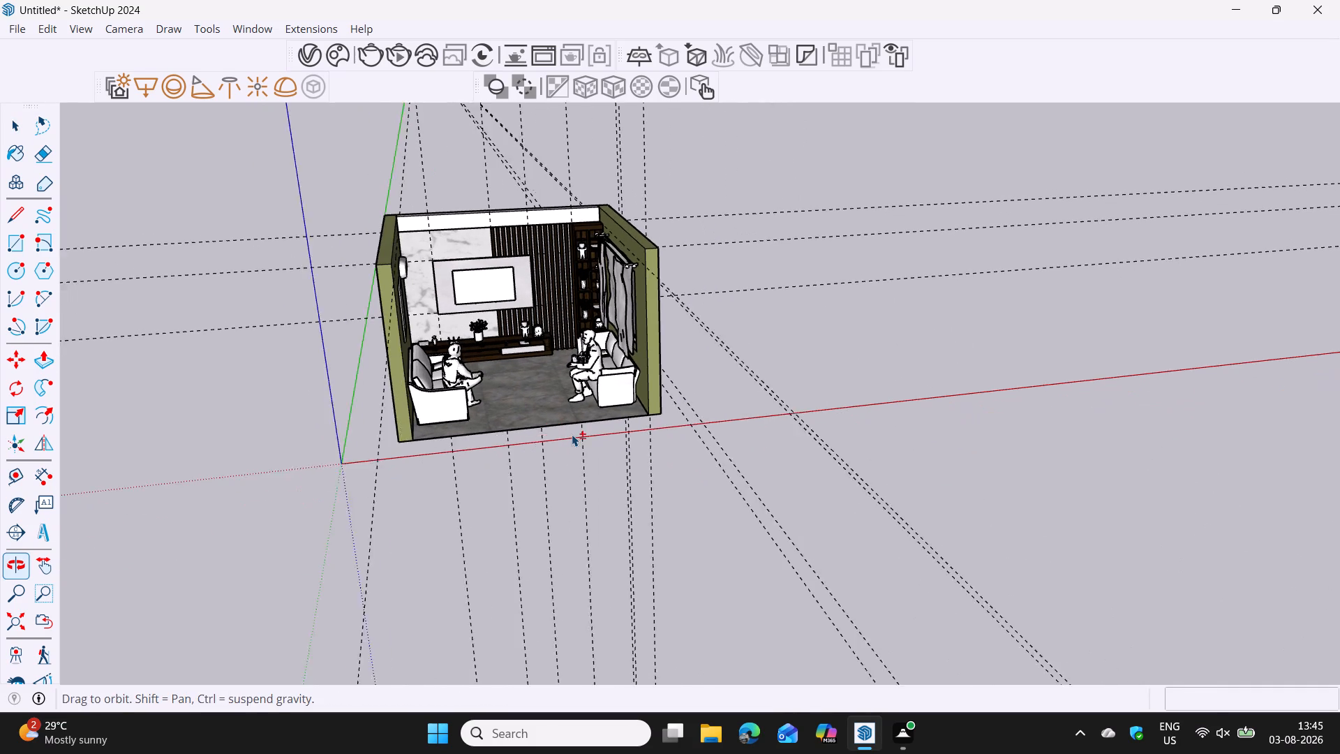
{"action": "middle_click_drag", "start_coordinate": [581, 430], "coordinate": [646, 370], "text": "shift"}
{"action": "middle_click_drag", "start_coordinate": [679, 373], "coordinate": [574, 428]}
{"action": "middle_click_drag", "start_coordinate": [543, 332], "coordinate": [593, 374], "text": "shift"}
{"action": "middle_click_drag", "start_coordinate": [593, 374], "coordinate": [614, 429]}
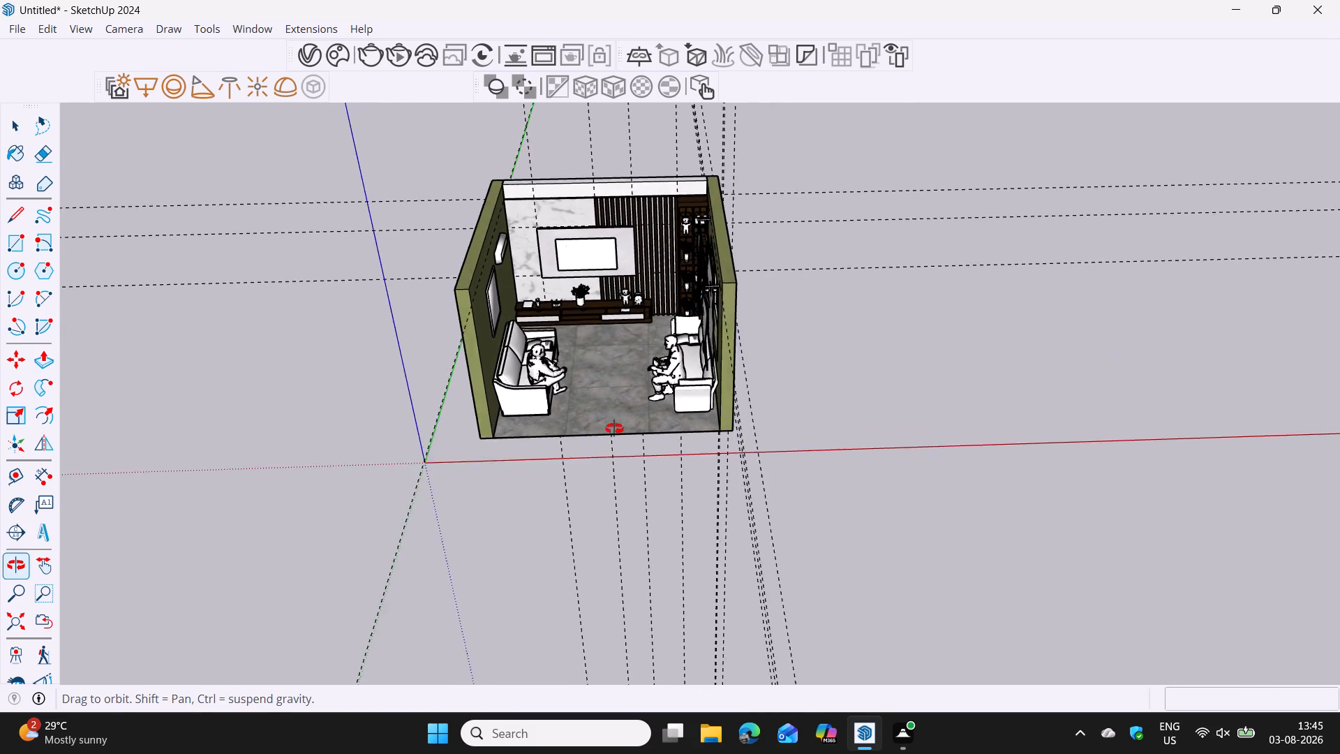
{"action": "middle_click_drag", "start_coordinate": [614, 429], "coordinate": [602, 442]}
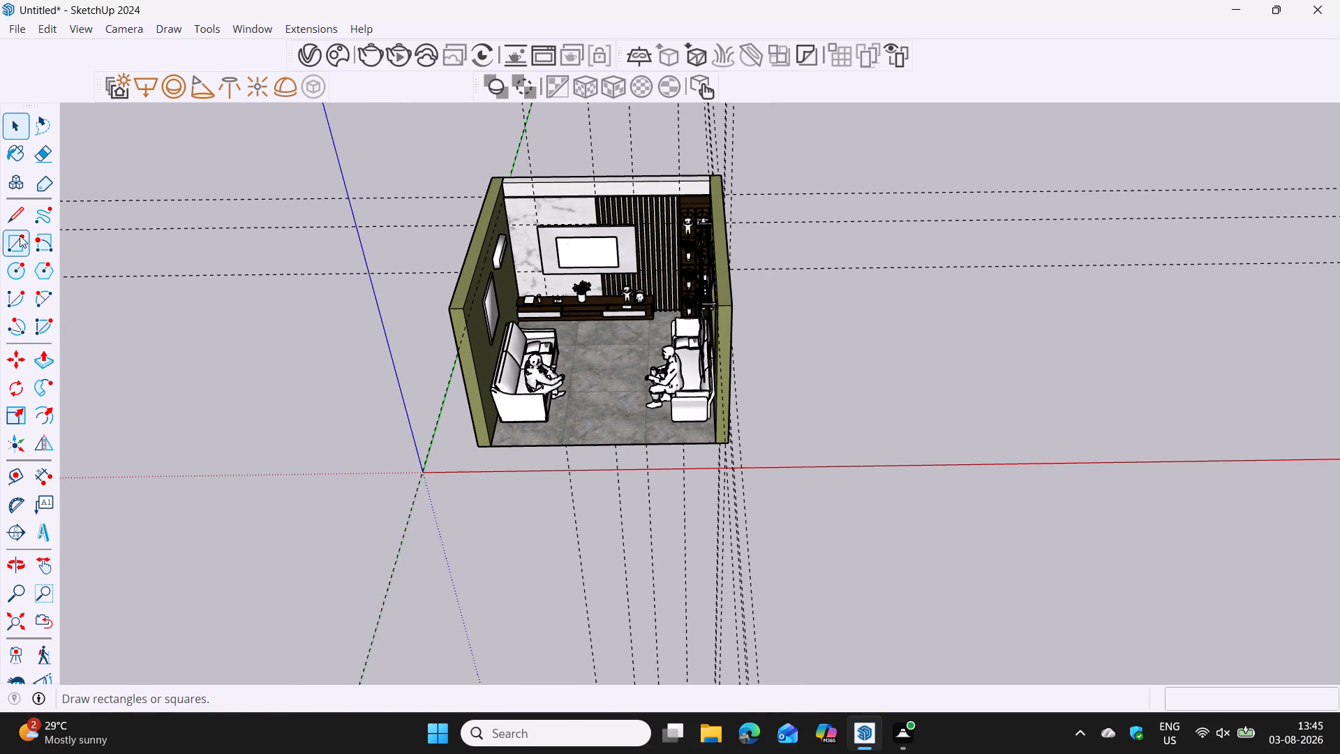
Draw a horizontal 13' 6" by 14' 3" rectangle across the room's top, between the inner top edges of the walls.
{"action": "key", "text": "r"}
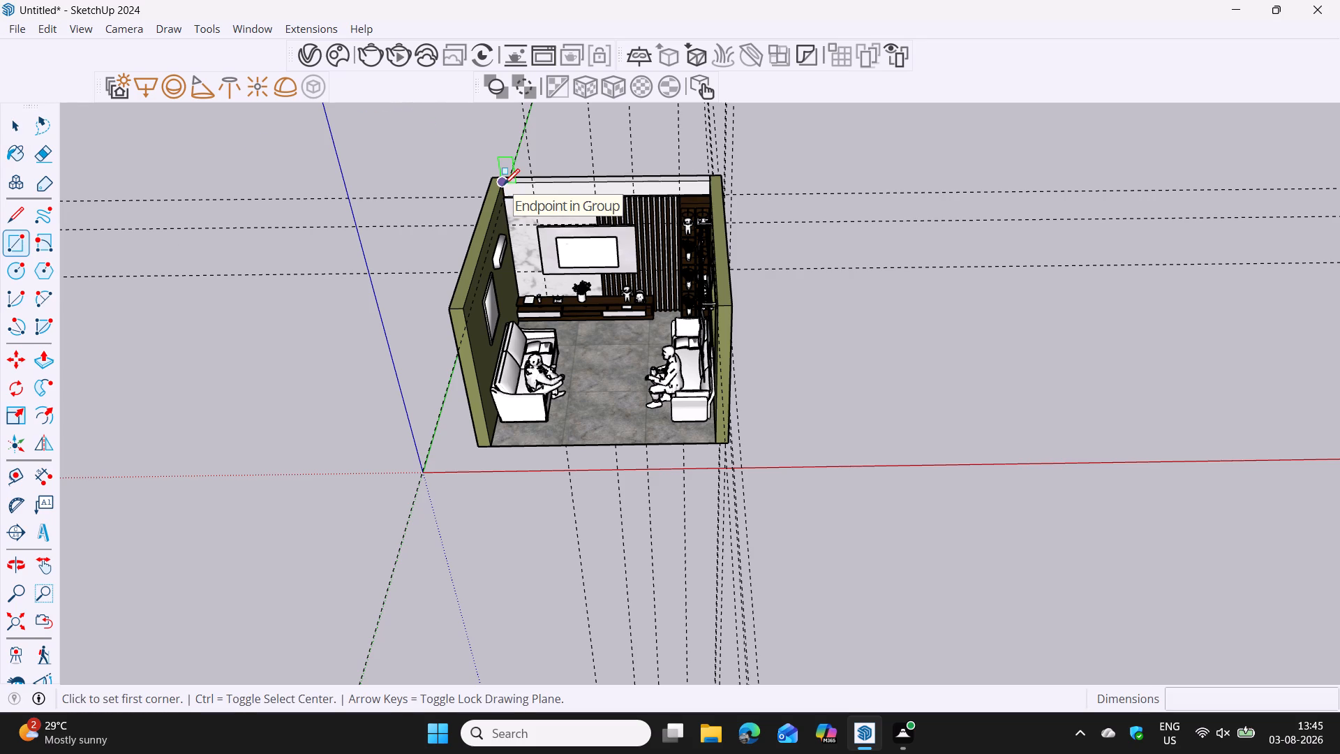
{"action": "middle_click_drag", "start_coordinate": [502, 183], "coordinate": [483, 313]}
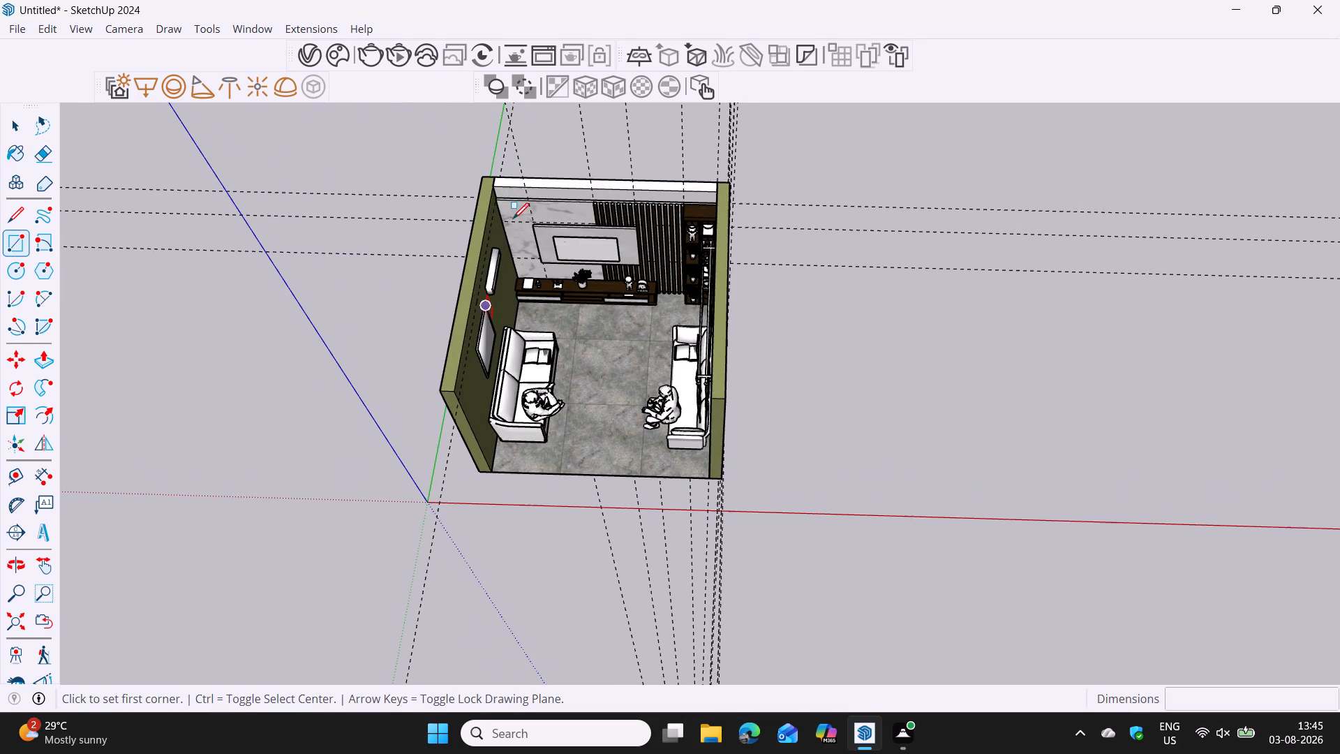
{"action": "left_click", "coordinate": [496, 188]}
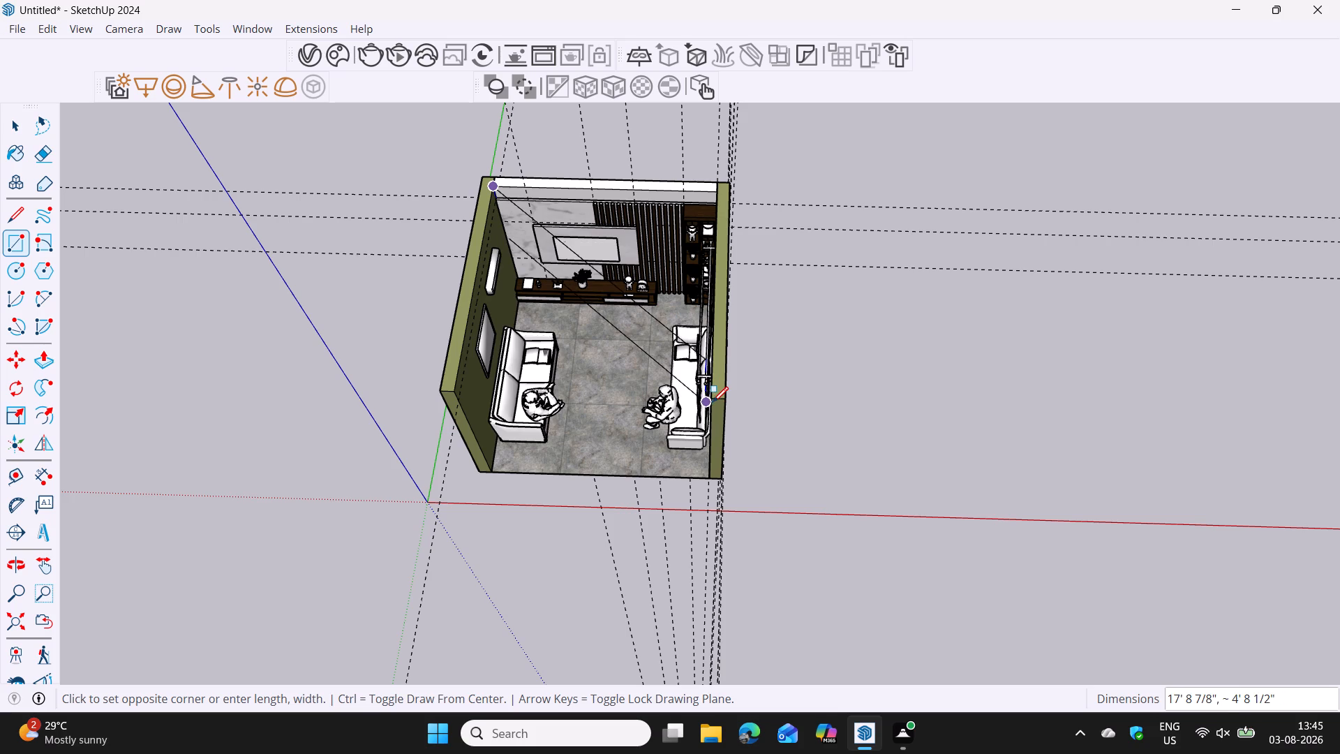
{"action": "scroll", "coordinate": [710, 400], "scroll_direction": "up", "scroll_amount": 5}
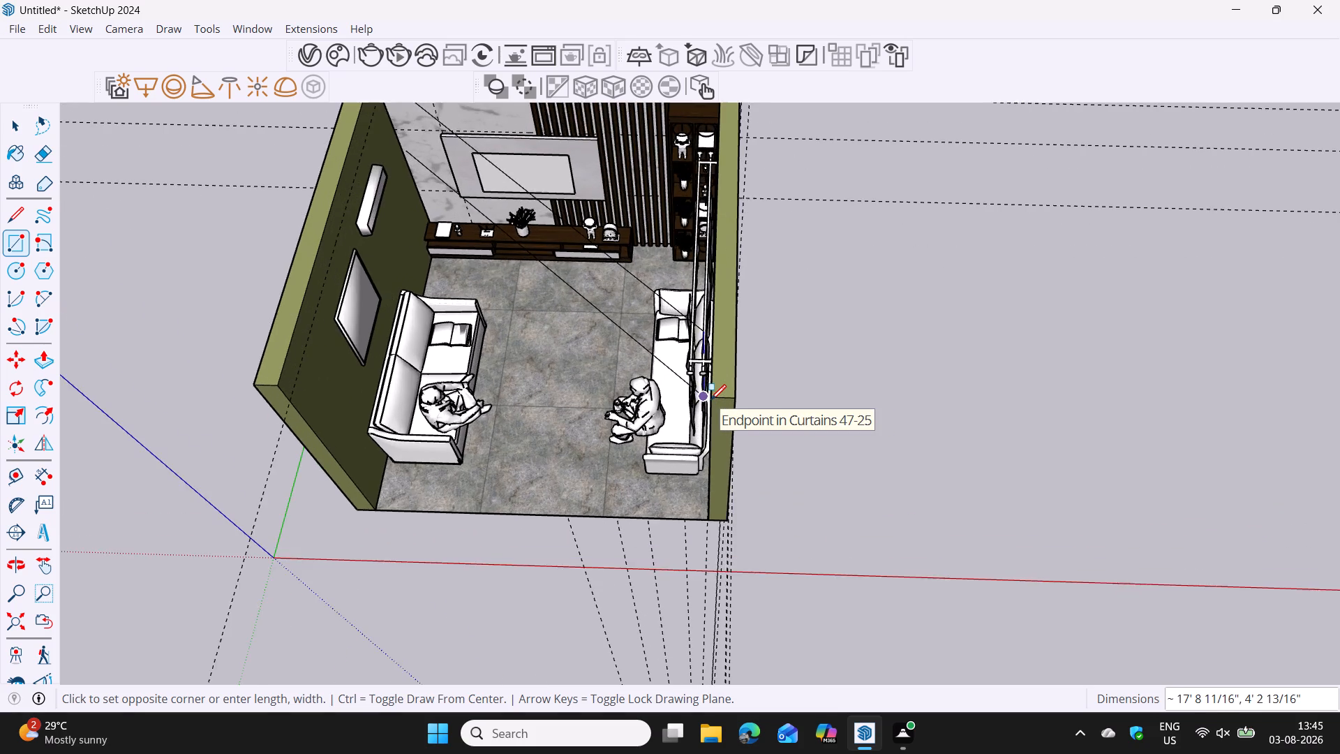
{"action": "scroll", "coordinate": [710, 400], "scroll_direction": "down", "scroll_amount": 9}
{"action": "middle_click_drag", "start_coordinate": [680, 270], "coordinate": [676, 318], "text": "shift"}
{"action": "scroll", "coordinate": [677, 299], "scroll_direction": "down", "scroll_amount": 1, "text": "shift"}
{"action": "middle_click_drag", "start_coordinate": [676, 318], "coordinate": [675, 379]}
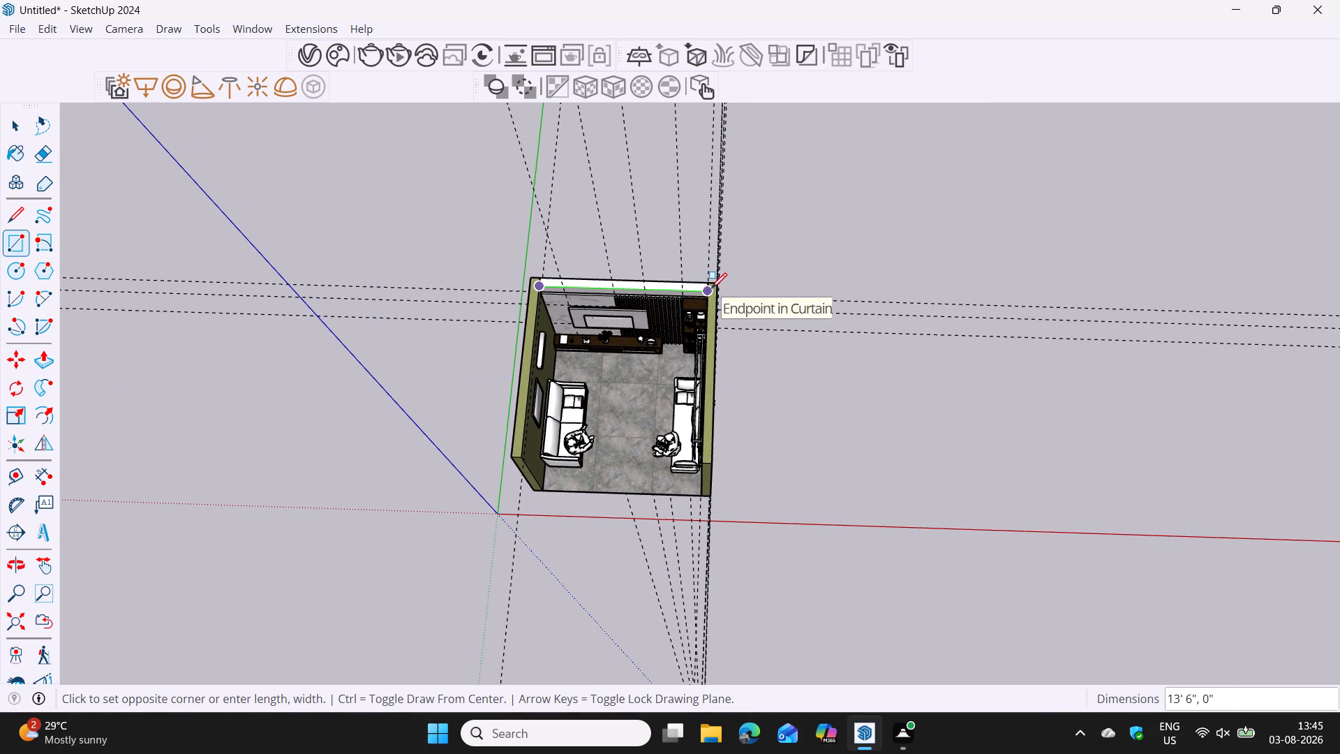
{"action": "left_click", "coordinate": [708, 291]}
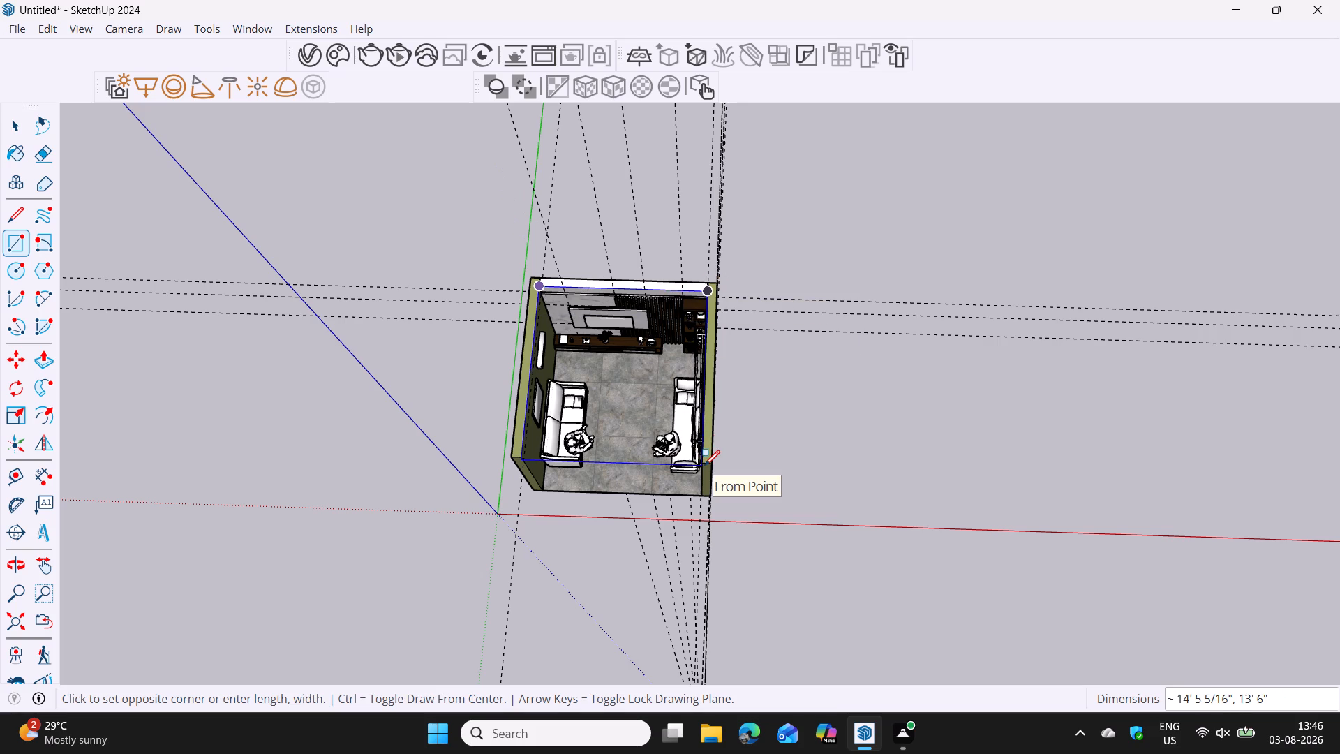
{"action": "key", "text": "Up"}
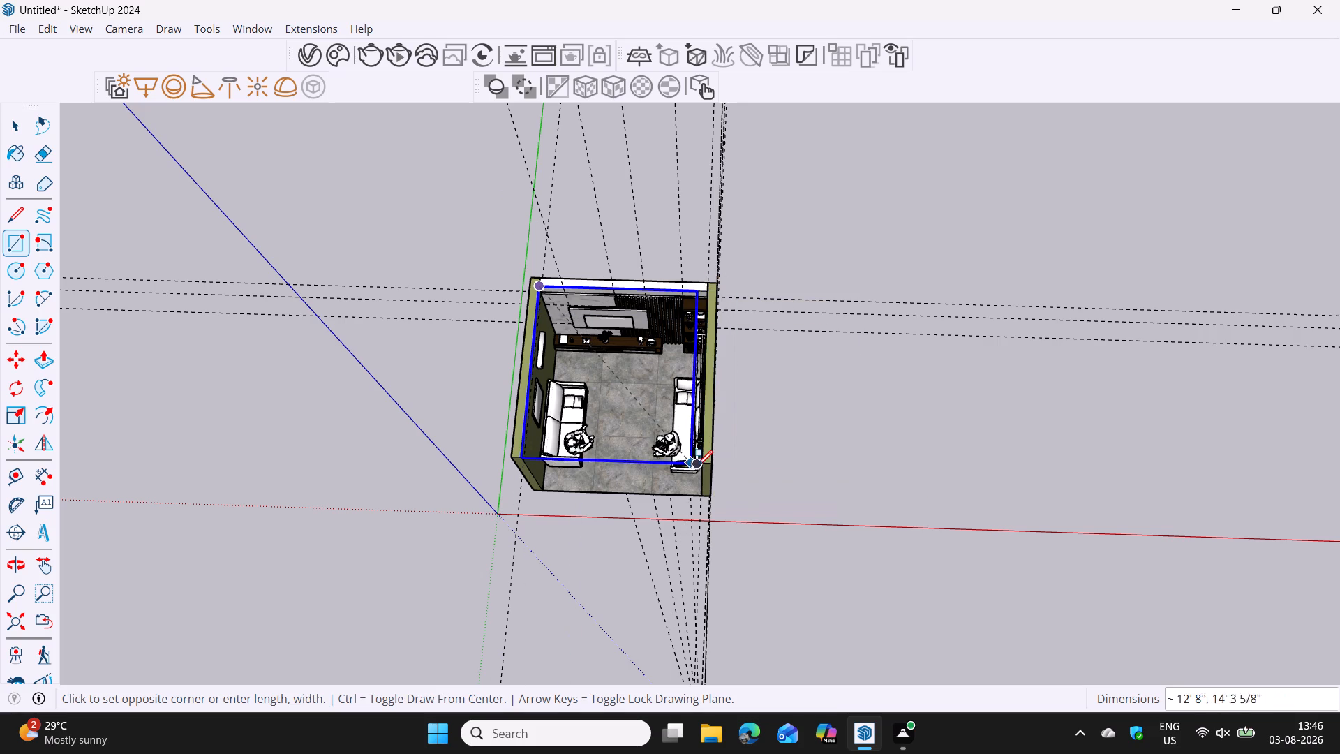
{"action": "scroll", "coordinate": [700, 470], "scroll_direction": "up", "scroll_amount": 7}
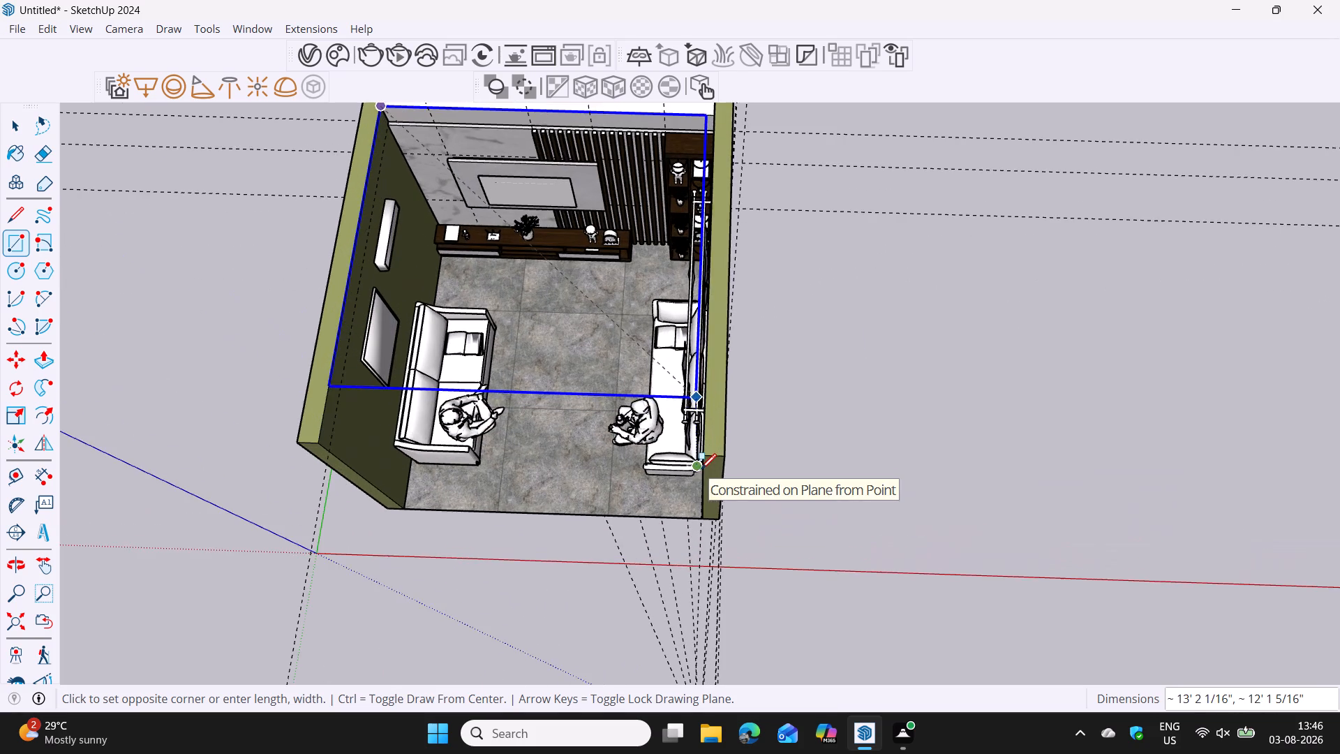
{"action": "scroll", "coordinate": [705, 459], "scroll_direction": "up", "scroll_amount": 1}
{"action": "left_click", "coordinate": [705, 458]}
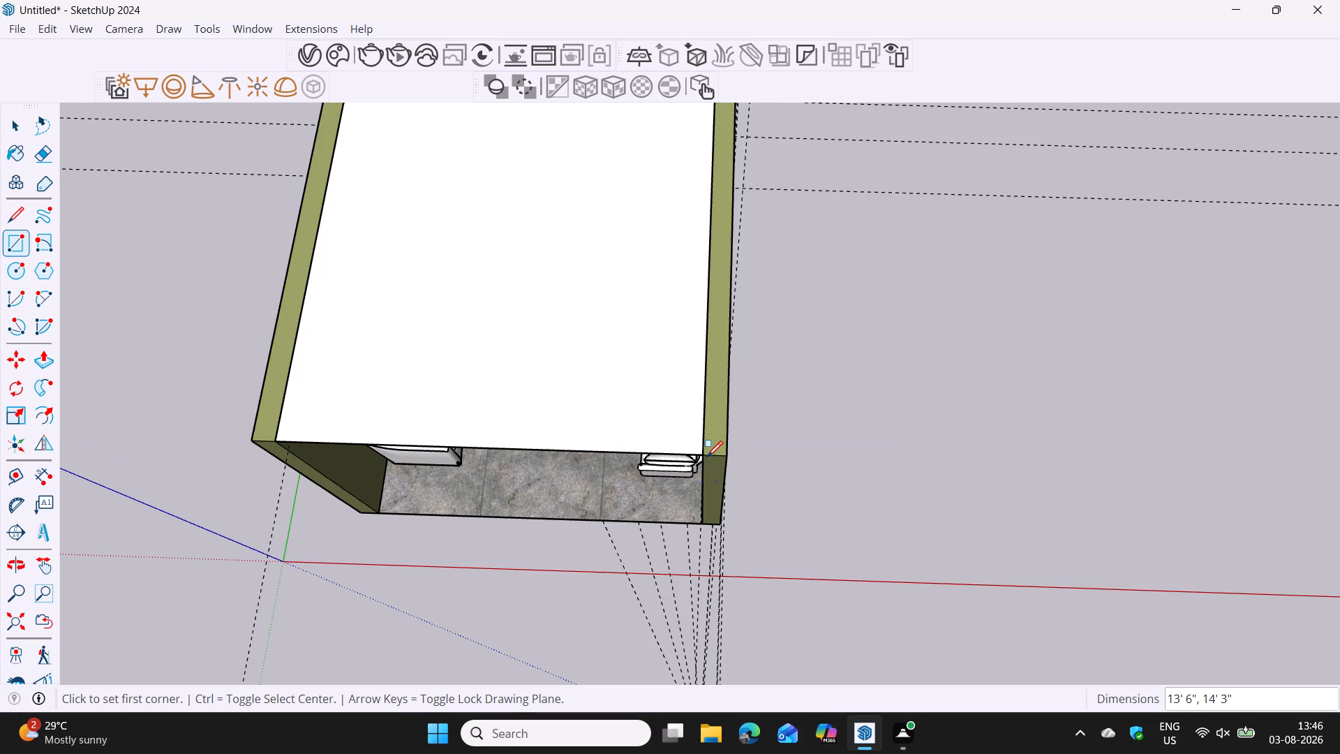
Move the ceiling rectangle with its edges about 26' 7/16" out of the room, past the window wall.
{"action": "scroll", "coordinate": [718, 446], "scroll_direction": "down", "scroll_amount": 14}
{"action": "key", "text": "space"}
{"action": "left_click", "coordinate": [661, 420]}
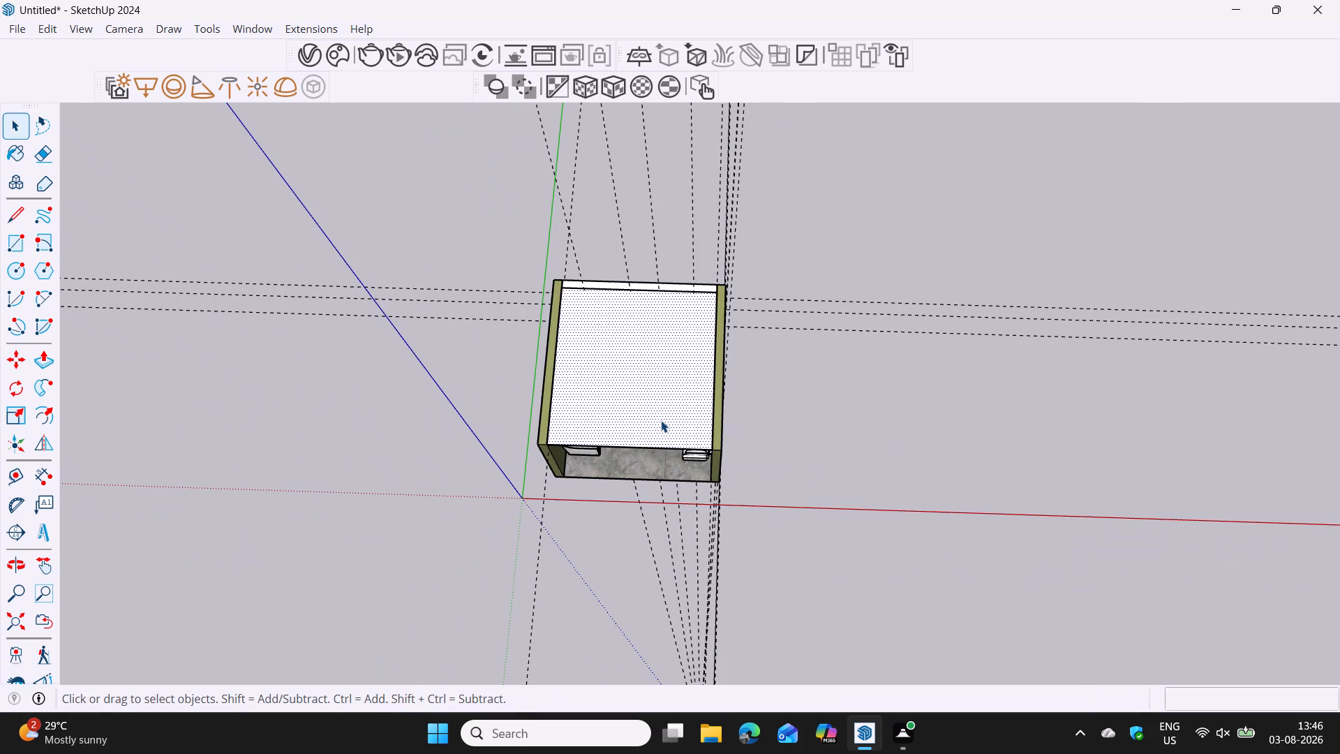
{"action": "double_click", "coordinate": [661, 420]}
{"action": "triple_click", "coordinate": [661, 420]}
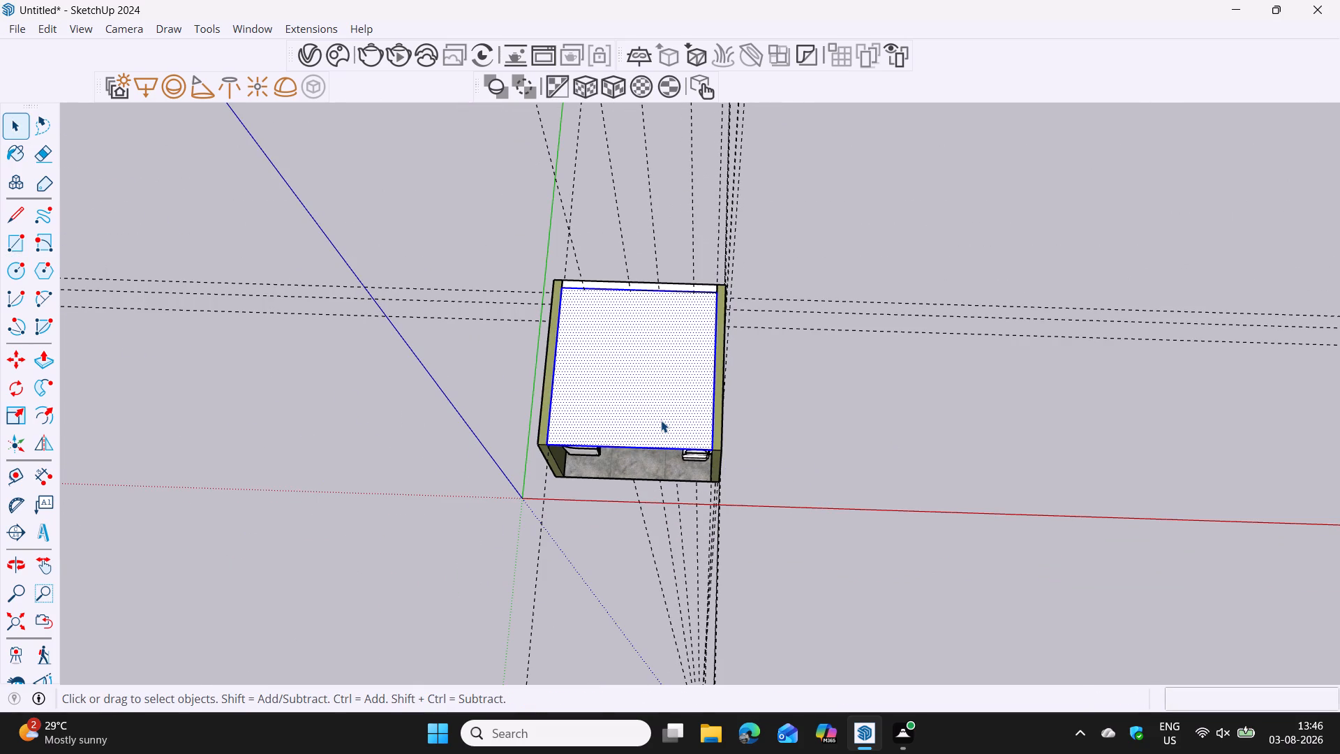
{"action": "key", "text": "m"}
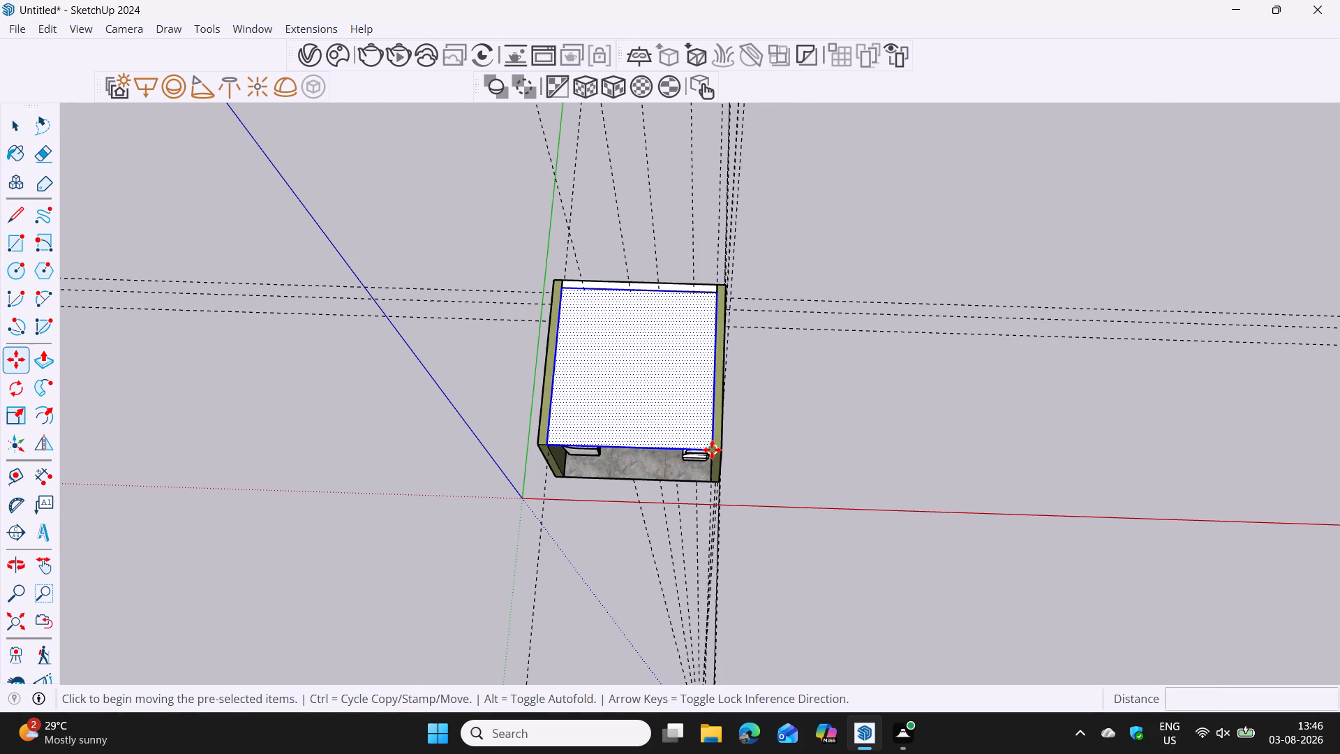
{"action": "left_click", "coordinate": [712, 450]}
{"action": "scroll", "coordinate": [1032, 511], "scroll_direction": "down", "scroll_amount": 1}
{"action": "left_click", "coordinate": [1034, 512]}
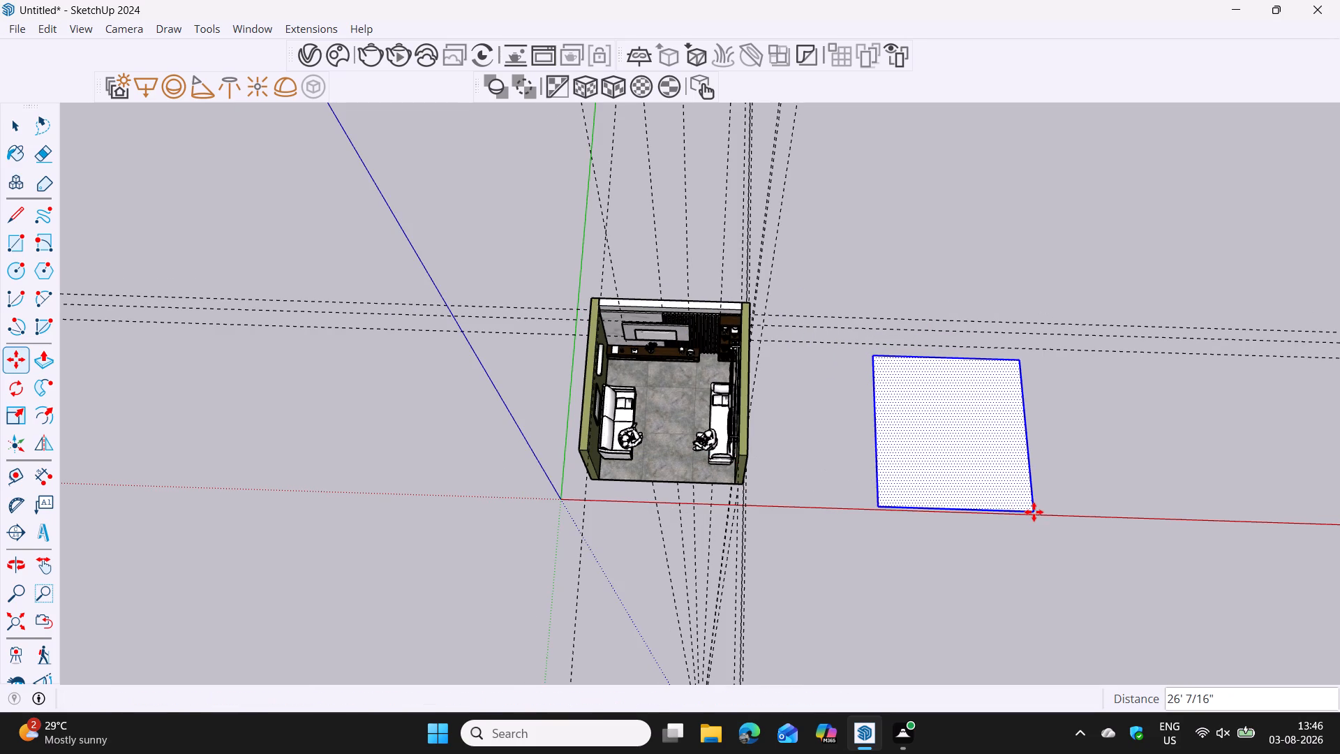
Move the rectangle beside the room 10' down the blue axis to the room's floor level, then deselect it.
{"action": "middle_click_drag", "start_coordinate": [1085, 495], "coordinate": [1064, 472]}
{"action": "scroll", "coordinate": [1069, 470], "scroll_direction": "up", "scroll_amount": 1, "text": "shift"}
{"action": "middle_click_drag", "start_coordinate": [1069, 470], "coordinate": [870, 356], "text": "shift"}
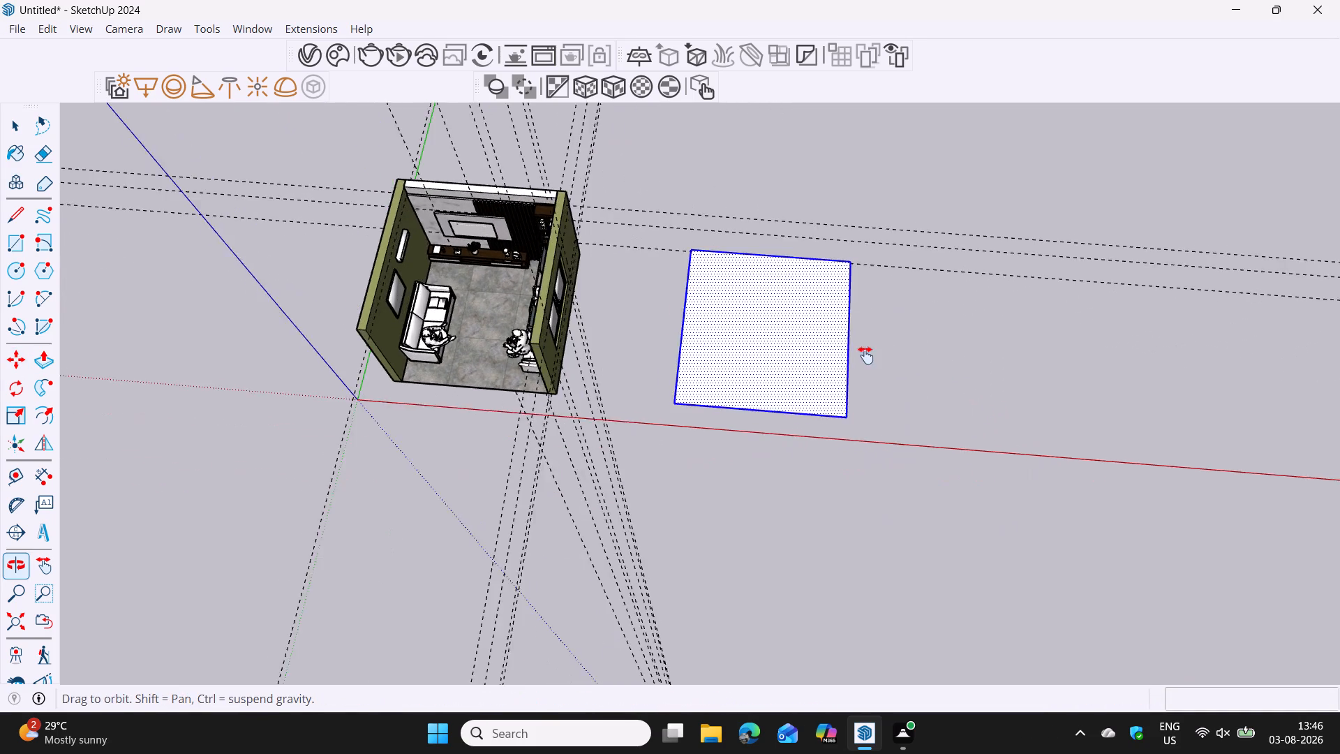
{"action": "scroll", "coordinate": [860, 366], "scroll_direction": "down", "scroll_amount": 1}
{"action": "middle_click_drag", "start_coordinate": [835, 438], "coordinate": [861, 350]}
{"action": "key", "text": "space"}
{"action": "left_click", "coordinate": [766, 334]}
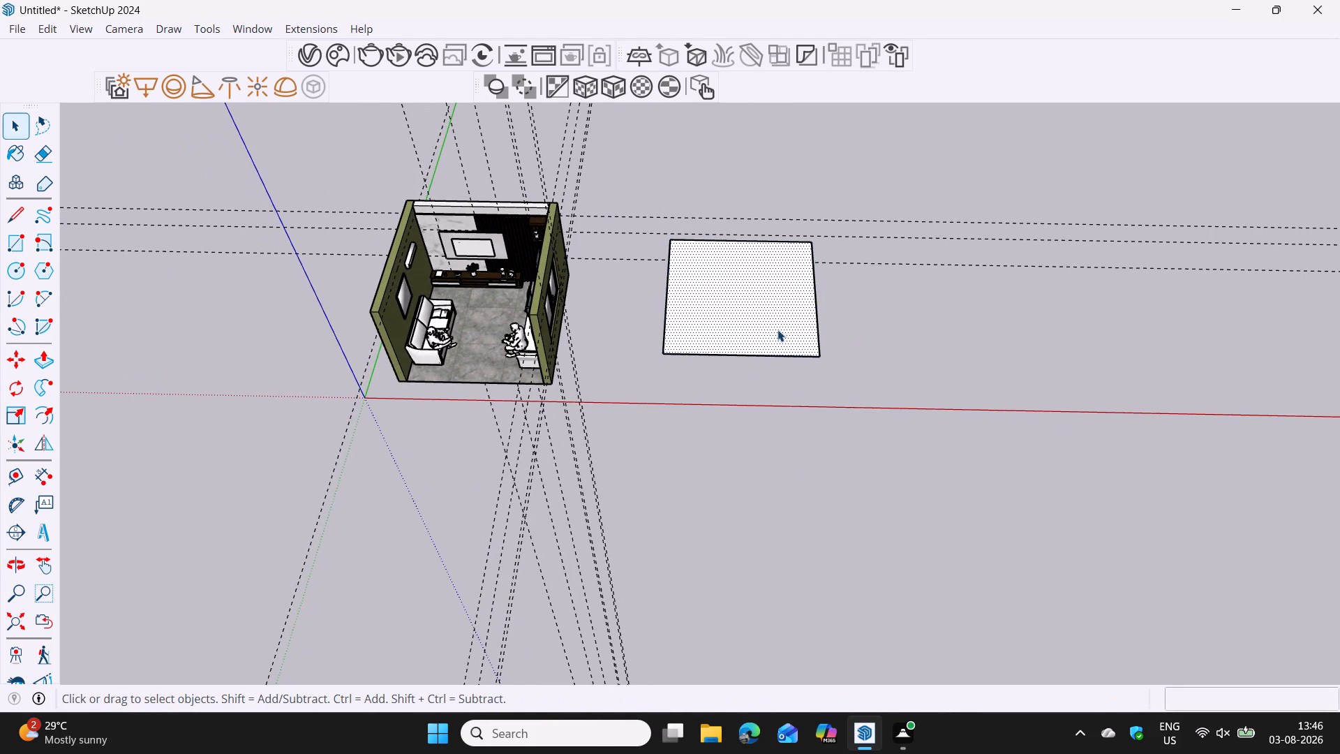
{"action": "left_click", "coordinate": [767, 330]}
{"action": "double_click", "coordinate": [768, 330]}
{"action": "left_click", "coordinate": [768, 330]}
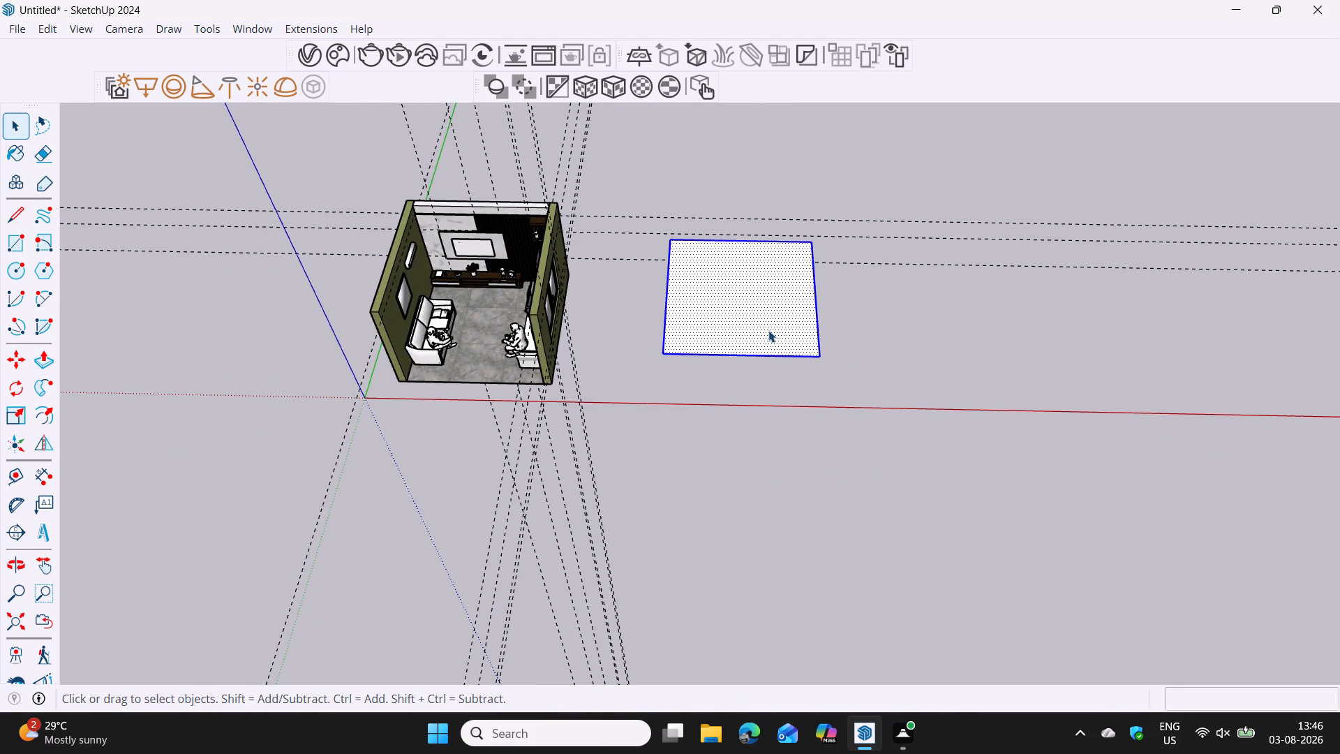
{"action": "key", "text": "m"}
{"action": "left_click", "coordinate": [821, 355]}
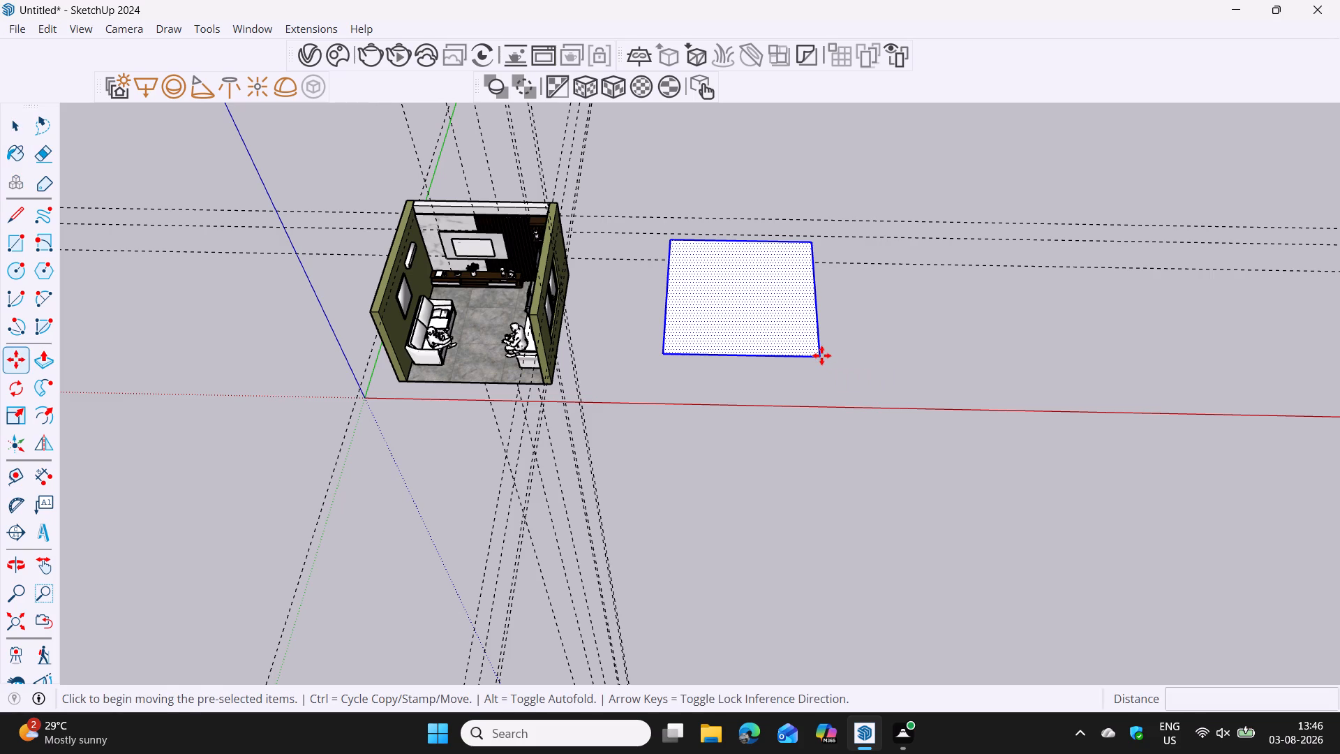
{"action": "key", "text": "Up"}
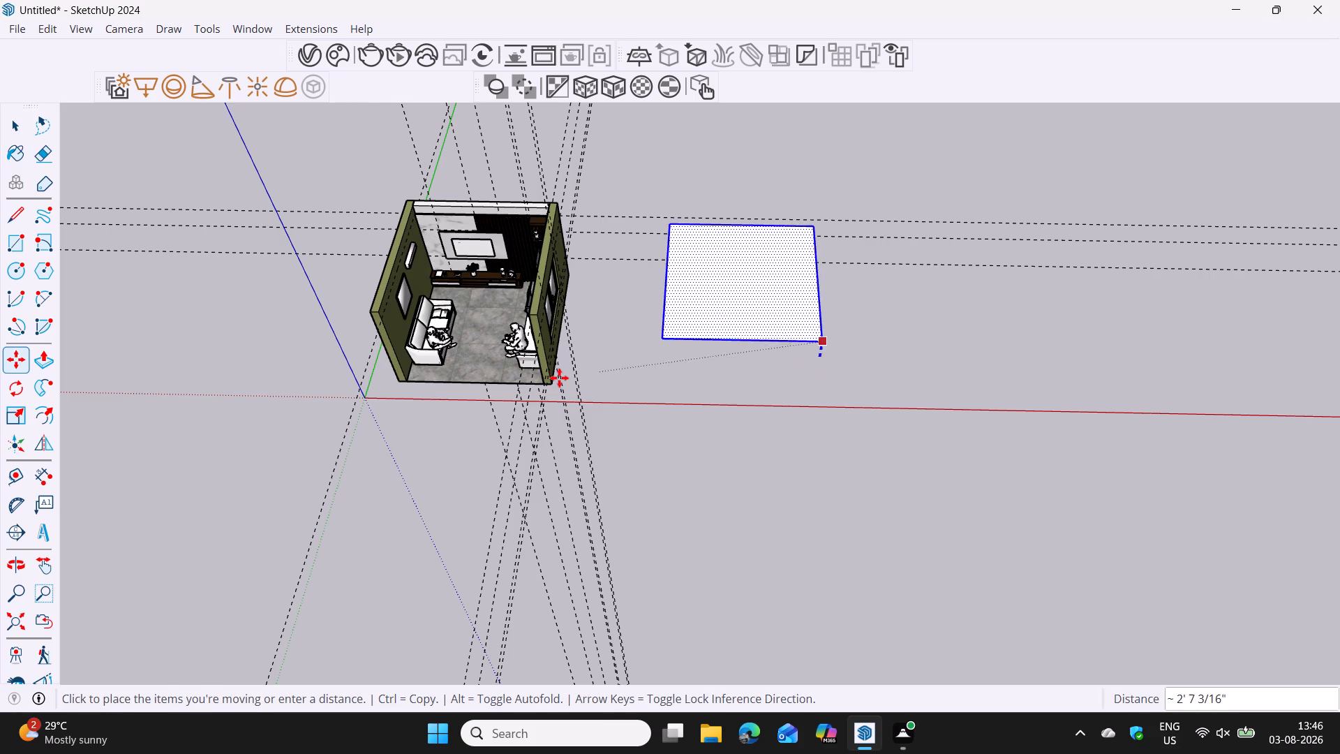
{"action": "left_click", "coordinate": [553, 387]}
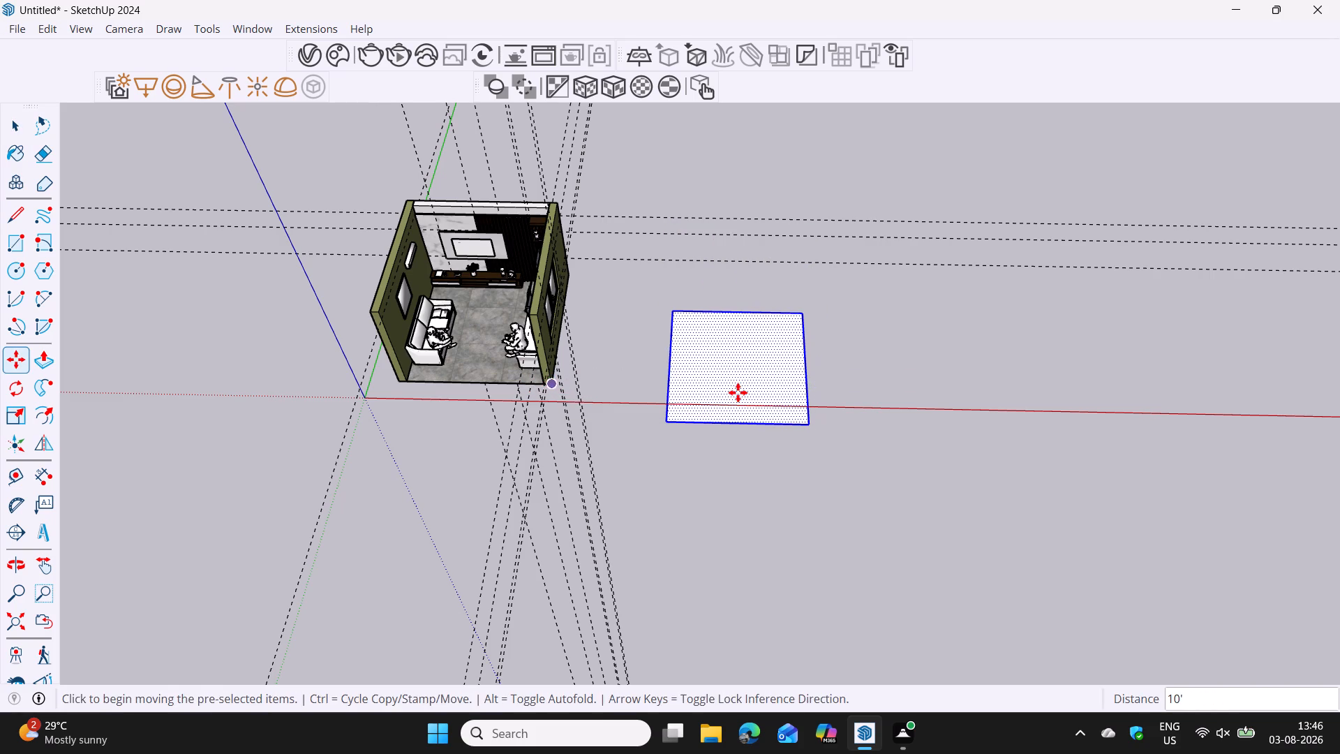
{"action": "middle_click", "coordinate": [777, 391]}
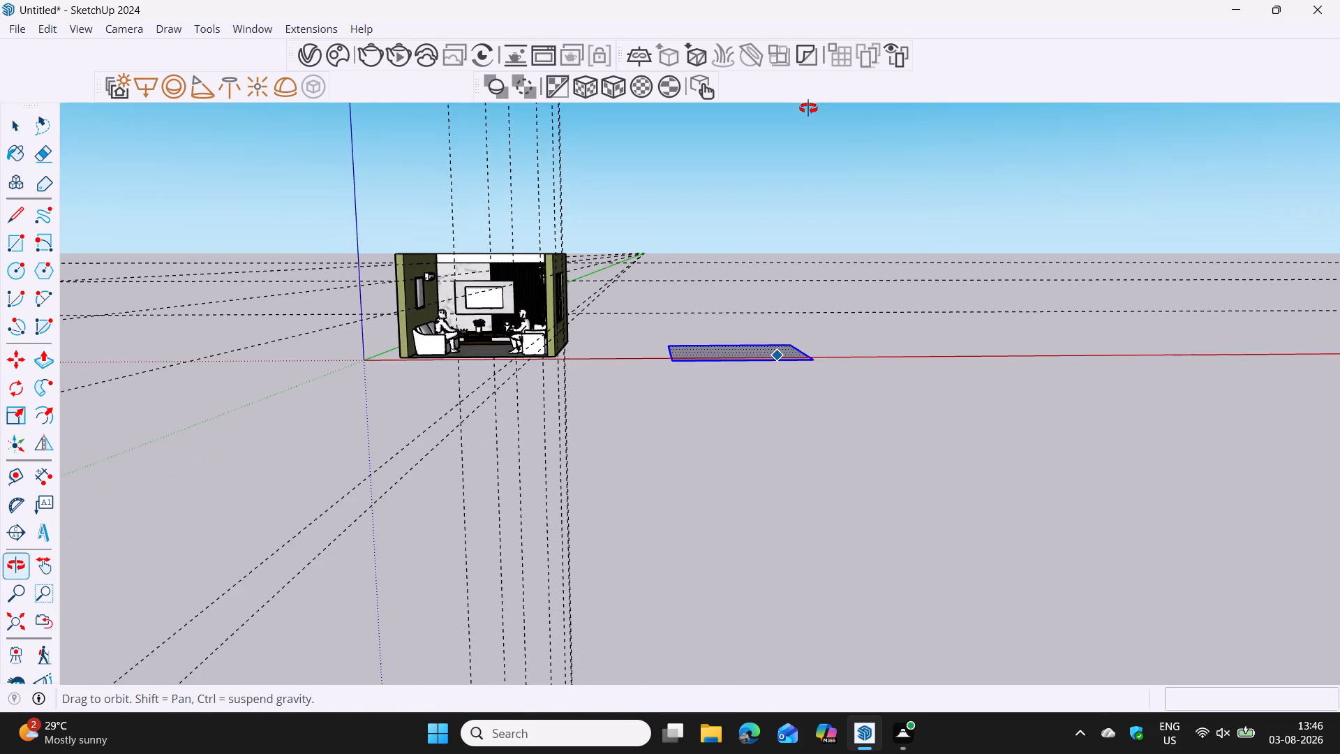
{"action": "key", "text": "space"}
{"action": "left_click", "coordinate": [850, 360]}
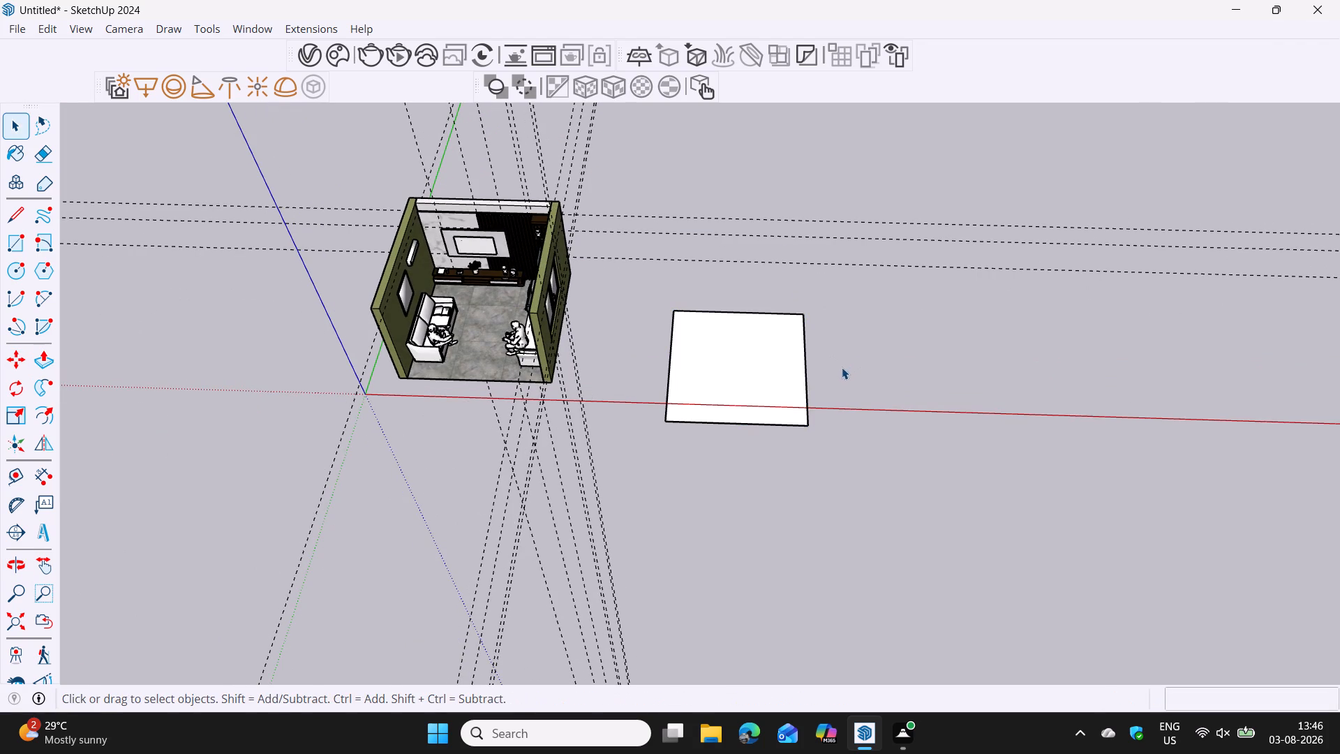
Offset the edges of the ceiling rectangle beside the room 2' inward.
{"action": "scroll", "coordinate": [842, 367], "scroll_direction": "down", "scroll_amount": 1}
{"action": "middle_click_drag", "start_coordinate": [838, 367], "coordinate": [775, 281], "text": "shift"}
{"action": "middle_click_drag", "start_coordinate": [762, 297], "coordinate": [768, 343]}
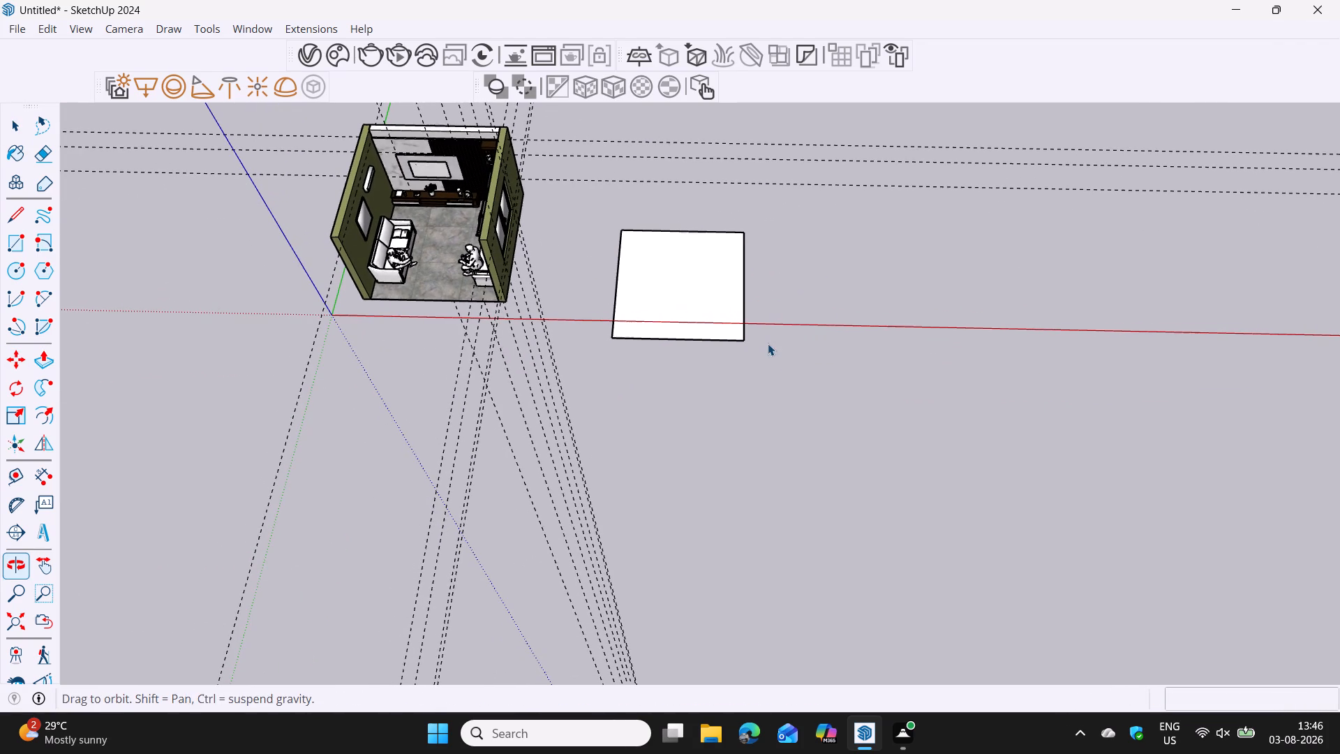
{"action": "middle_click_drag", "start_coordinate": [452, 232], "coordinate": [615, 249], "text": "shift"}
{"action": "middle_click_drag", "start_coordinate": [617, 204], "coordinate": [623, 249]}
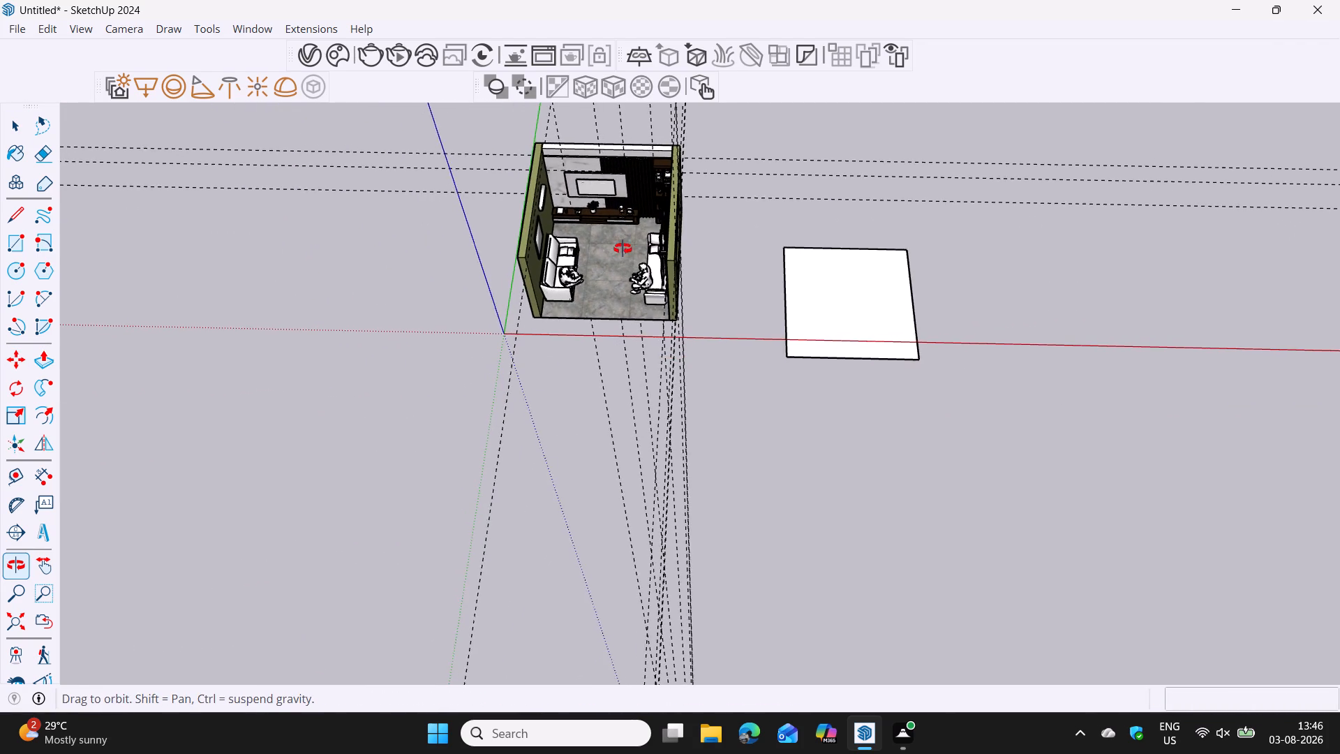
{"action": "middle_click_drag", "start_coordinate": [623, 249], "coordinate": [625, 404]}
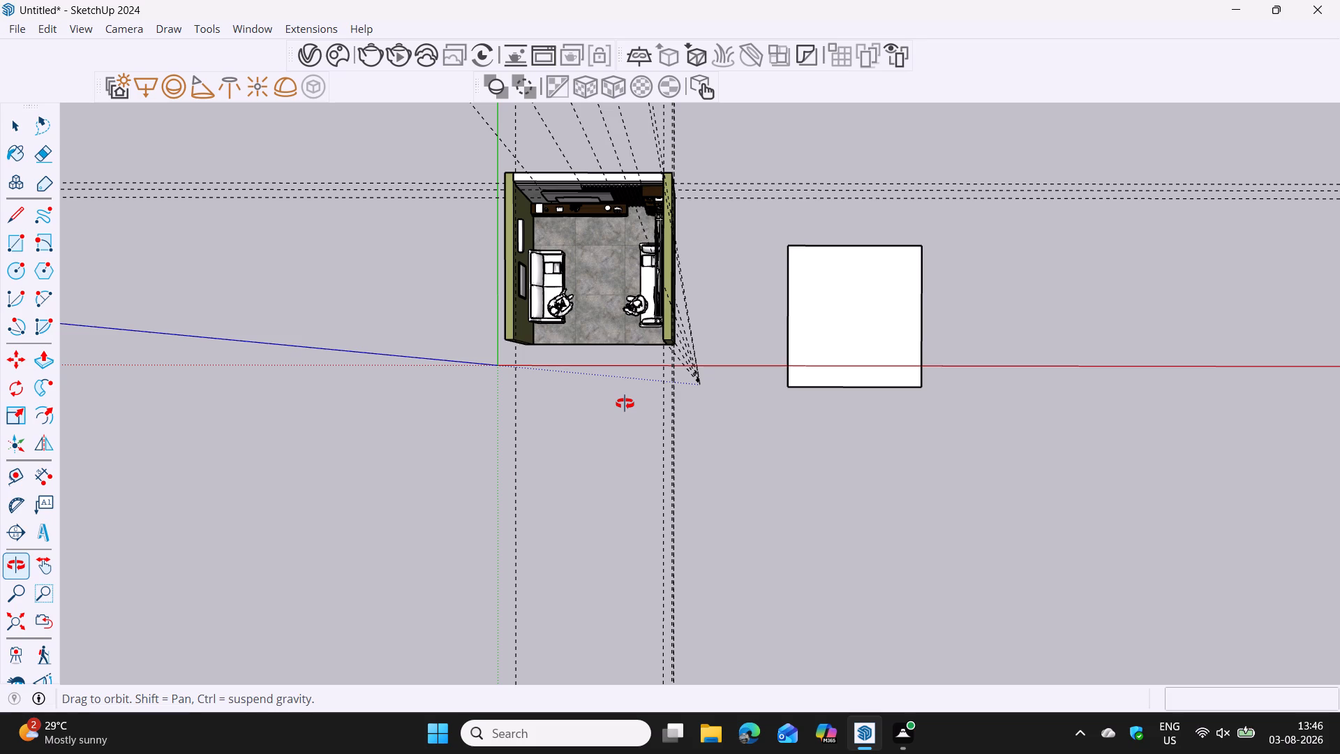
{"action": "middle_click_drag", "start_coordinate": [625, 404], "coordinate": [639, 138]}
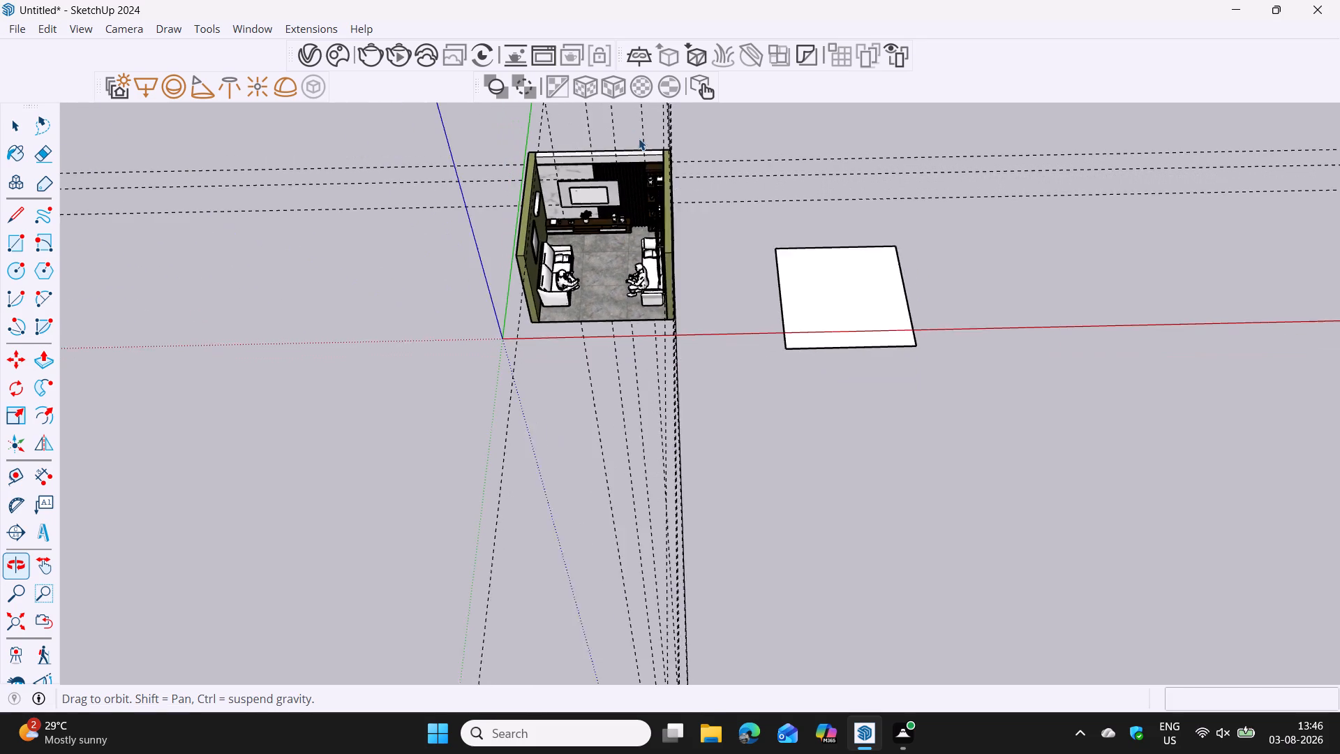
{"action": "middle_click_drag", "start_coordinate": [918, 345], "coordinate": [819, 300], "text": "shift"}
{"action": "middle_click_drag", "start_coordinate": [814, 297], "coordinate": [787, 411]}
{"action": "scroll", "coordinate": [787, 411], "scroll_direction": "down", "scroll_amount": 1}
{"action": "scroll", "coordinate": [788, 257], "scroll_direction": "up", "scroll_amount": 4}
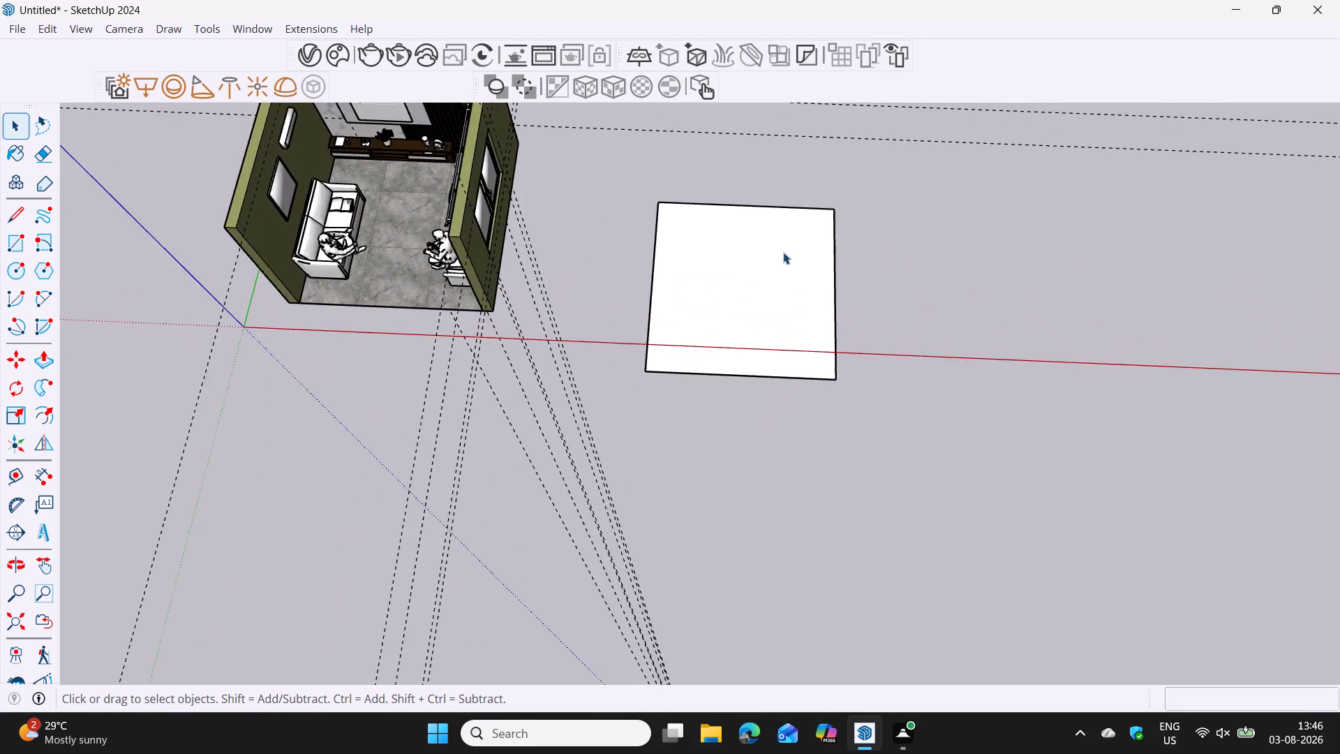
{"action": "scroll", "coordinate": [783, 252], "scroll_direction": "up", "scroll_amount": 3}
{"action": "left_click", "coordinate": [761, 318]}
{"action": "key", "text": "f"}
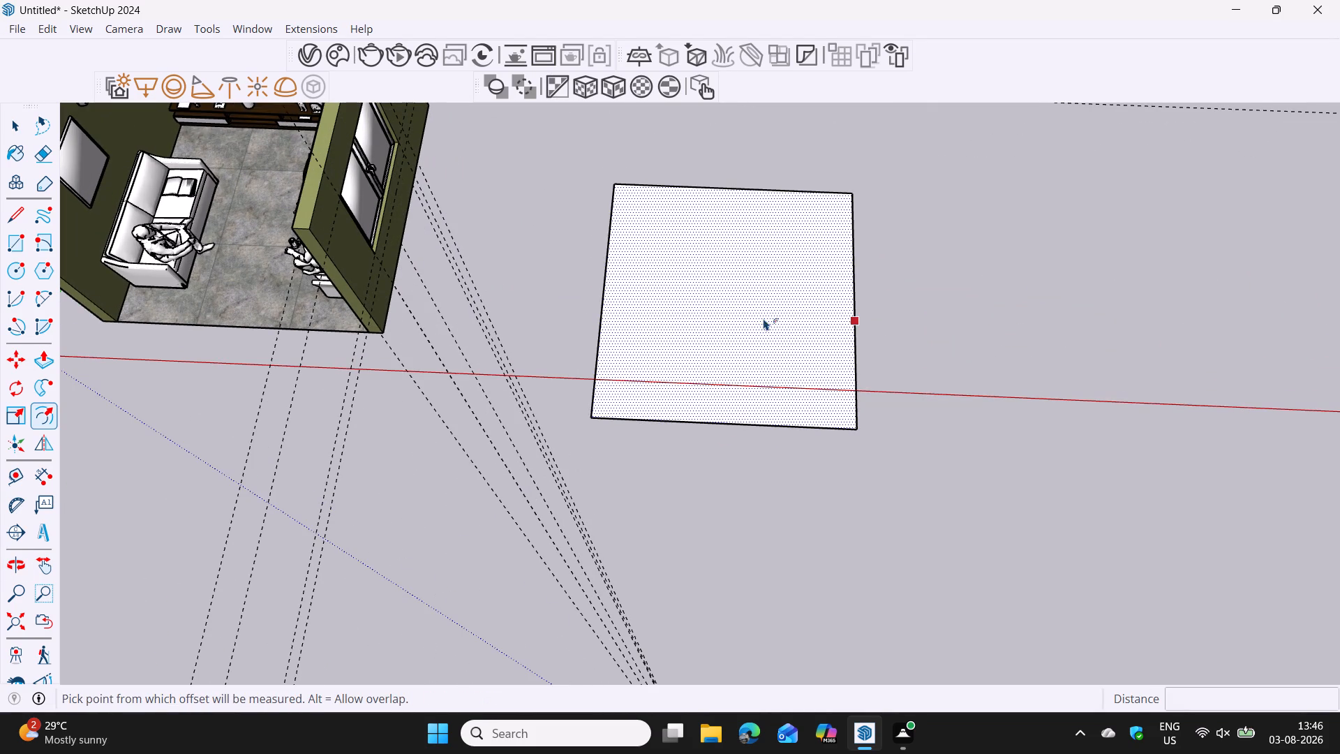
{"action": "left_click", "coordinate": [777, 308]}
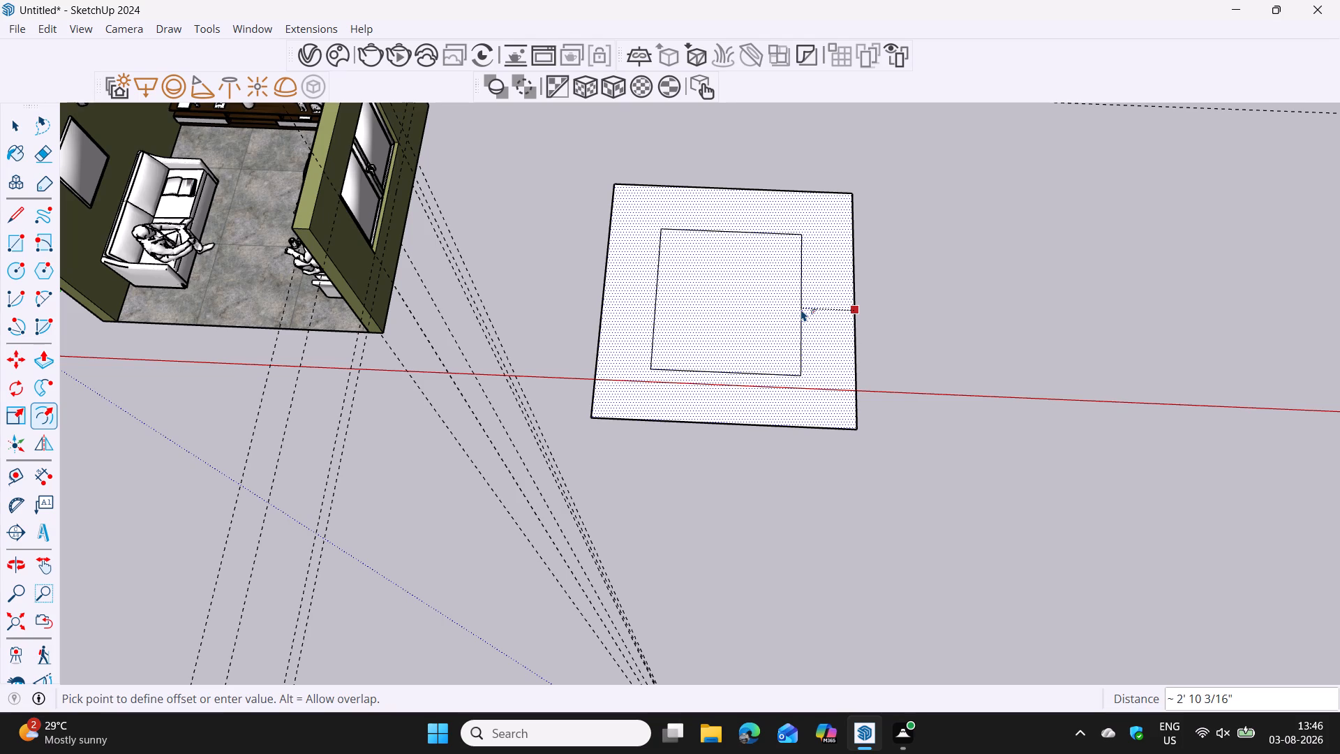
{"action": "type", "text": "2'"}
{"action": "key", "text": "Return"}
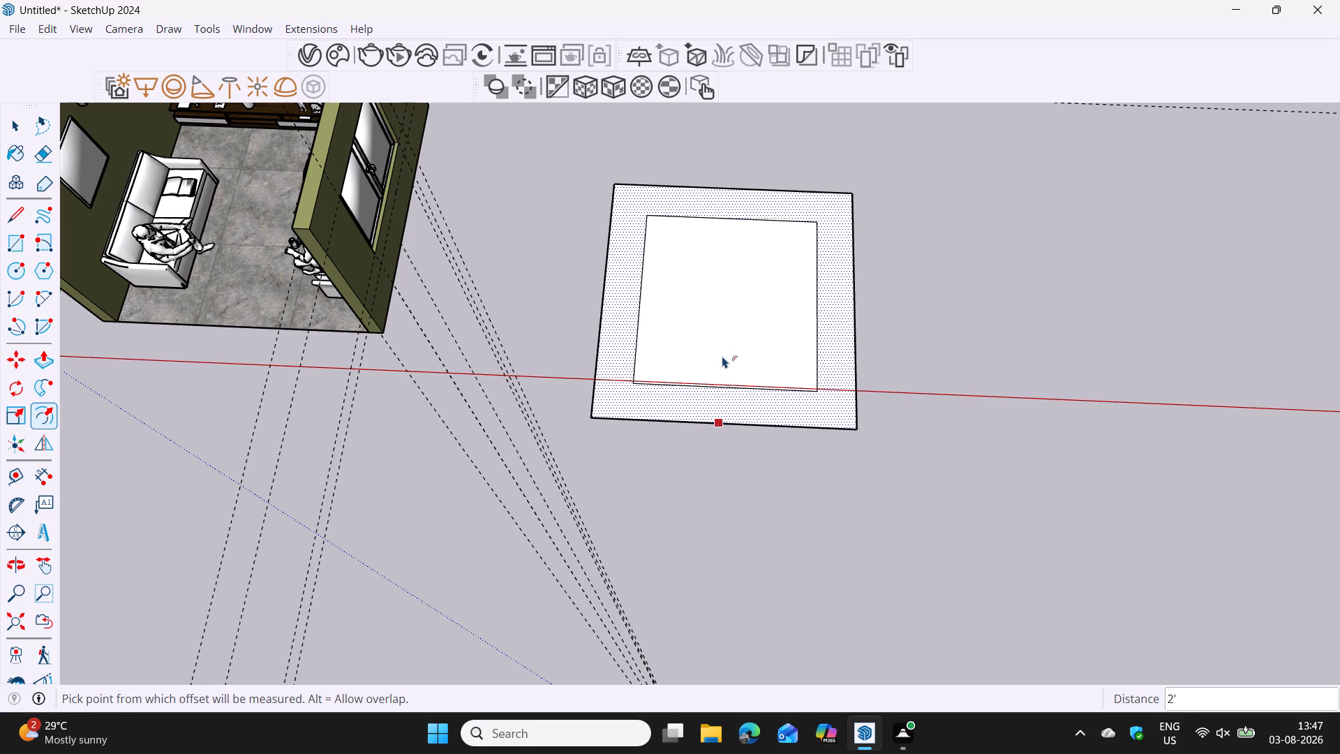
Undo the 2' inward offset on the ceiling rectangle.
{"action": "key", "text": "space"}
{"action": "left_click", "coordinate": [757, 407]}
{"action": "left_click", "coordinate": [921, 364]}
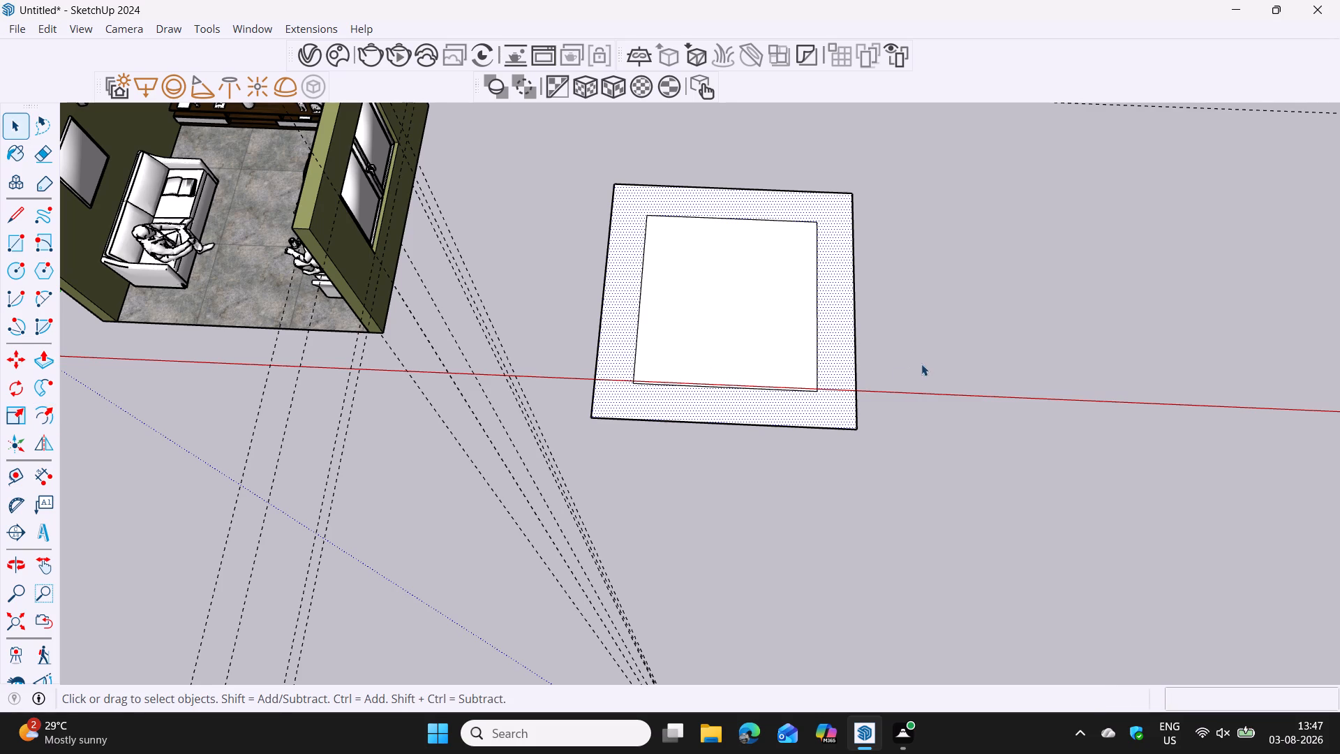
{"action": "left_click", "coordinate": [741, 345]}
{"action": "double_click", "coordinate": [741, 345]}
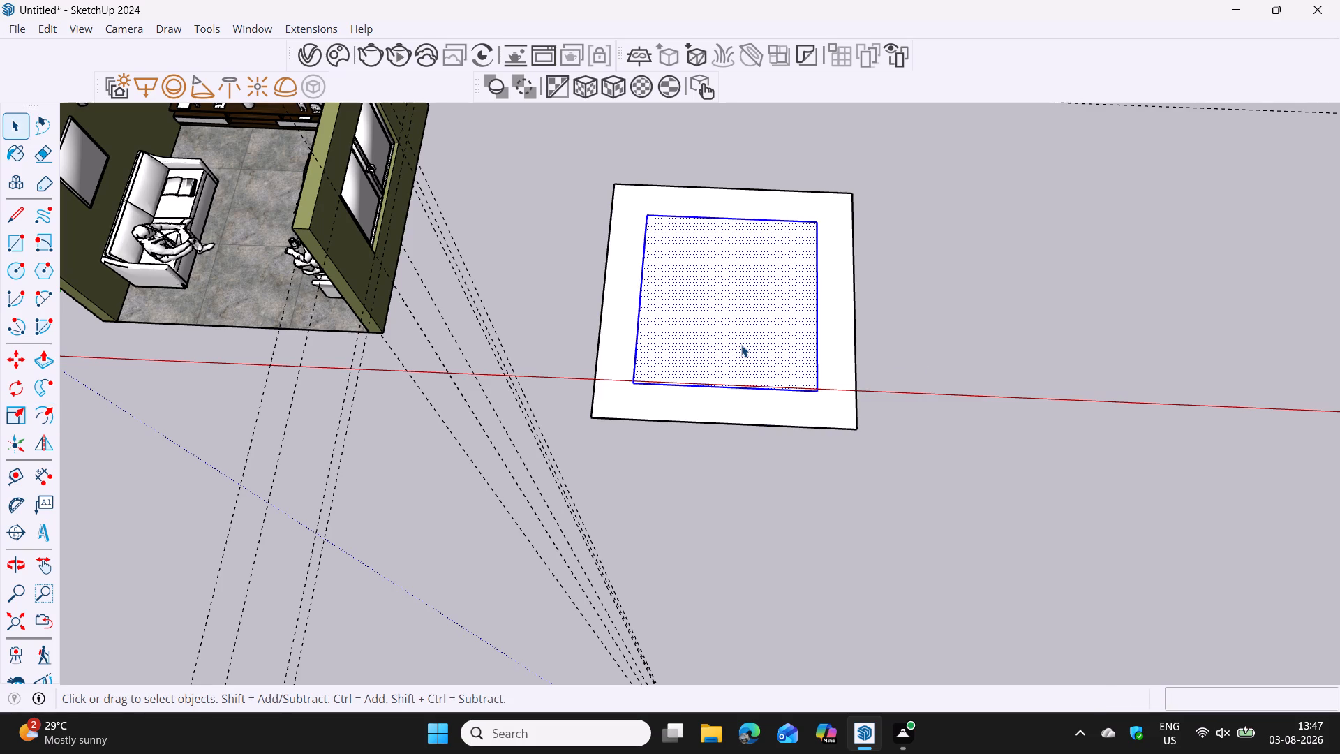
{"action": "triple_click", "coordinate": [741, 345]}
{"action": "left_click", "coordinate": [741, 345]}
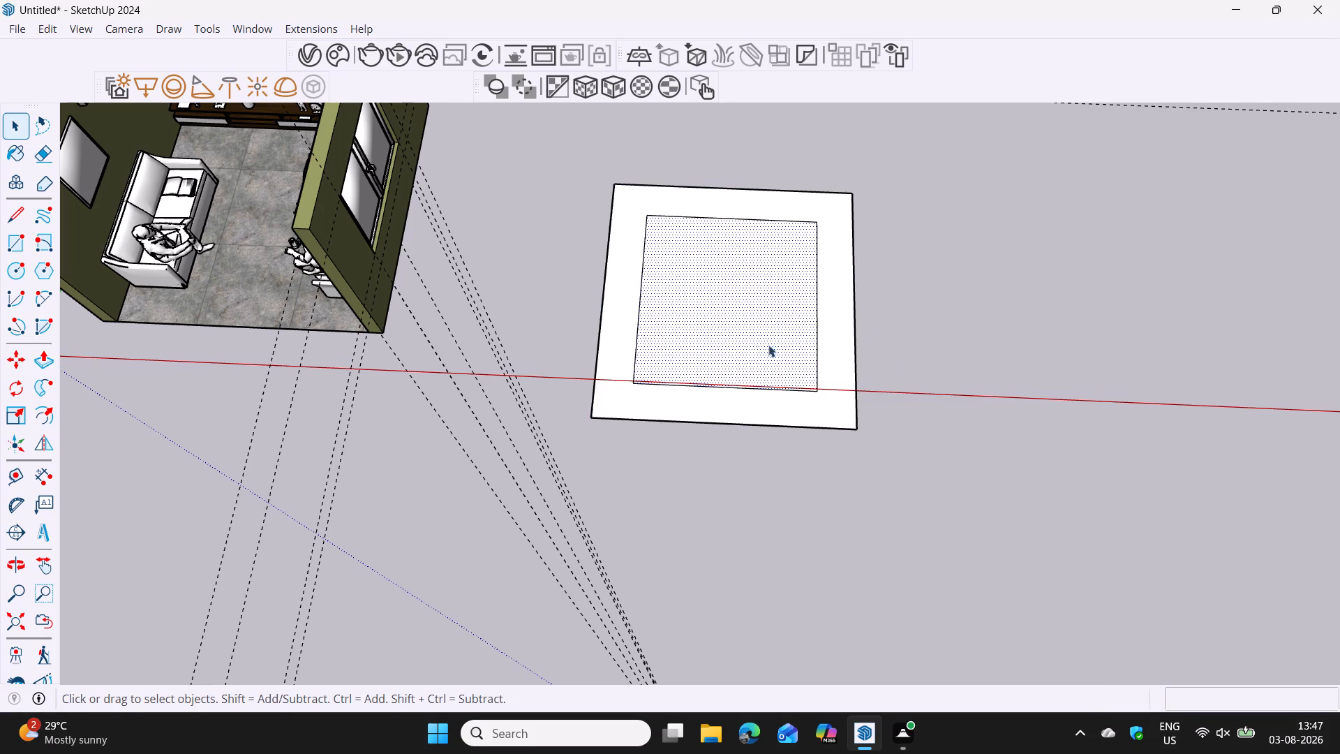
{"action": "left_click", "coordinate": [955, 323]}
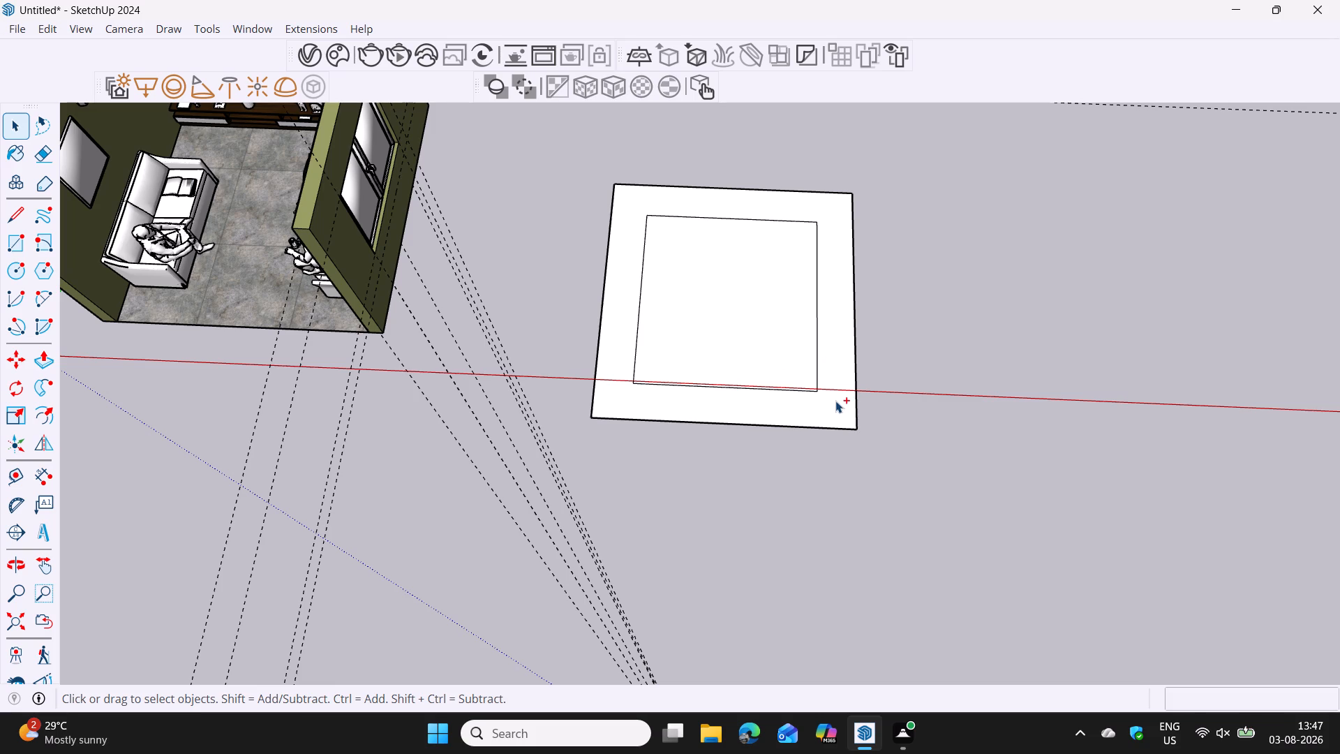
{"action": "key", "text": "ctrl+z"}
Make the whole ceiling rectangle, face and edges, into a group.
{"action": "triple_click", "coordinate": [728, 376]}
{"action": "right_click", "coordinate": [729, 376]}
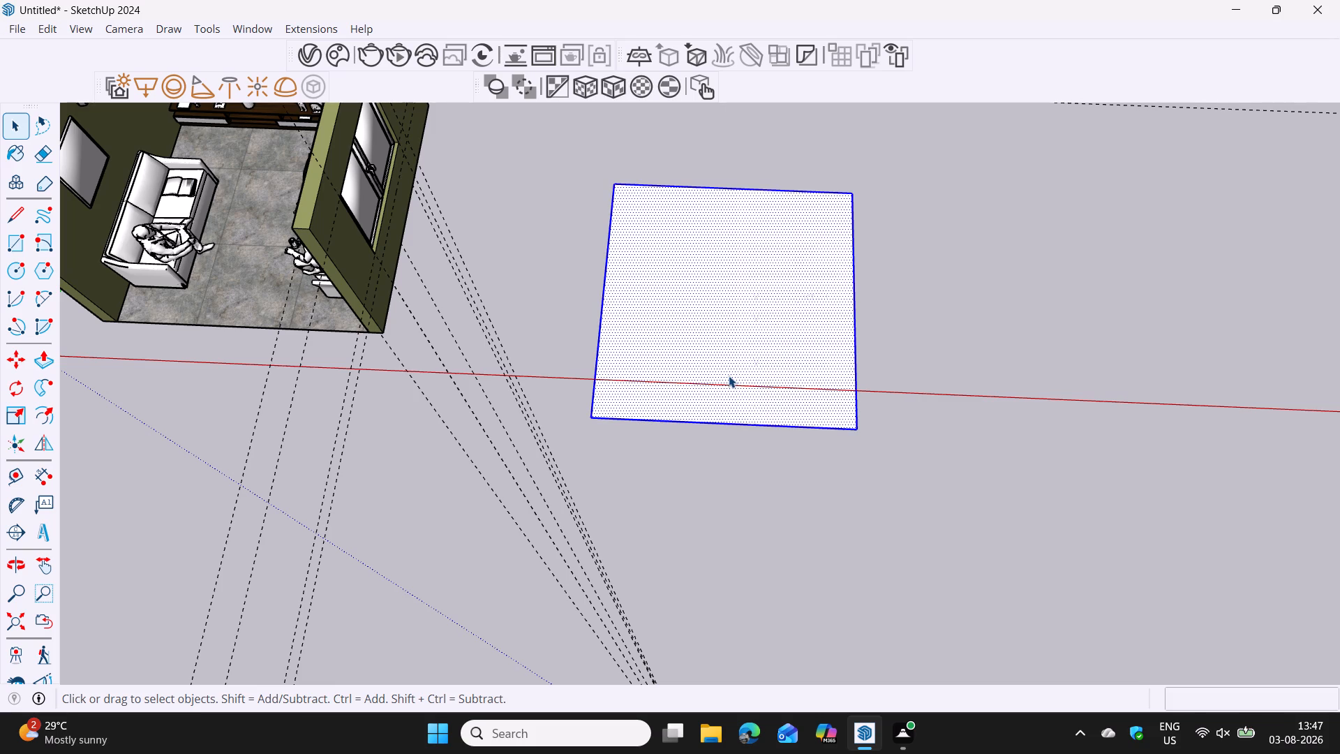
{"action": "left_click", "coordinate": [836, 163]}
Open the ceiling group and offset its rectangle's edges 2' inward.
{"action": "double_click", "coordinate": [729, 332]}
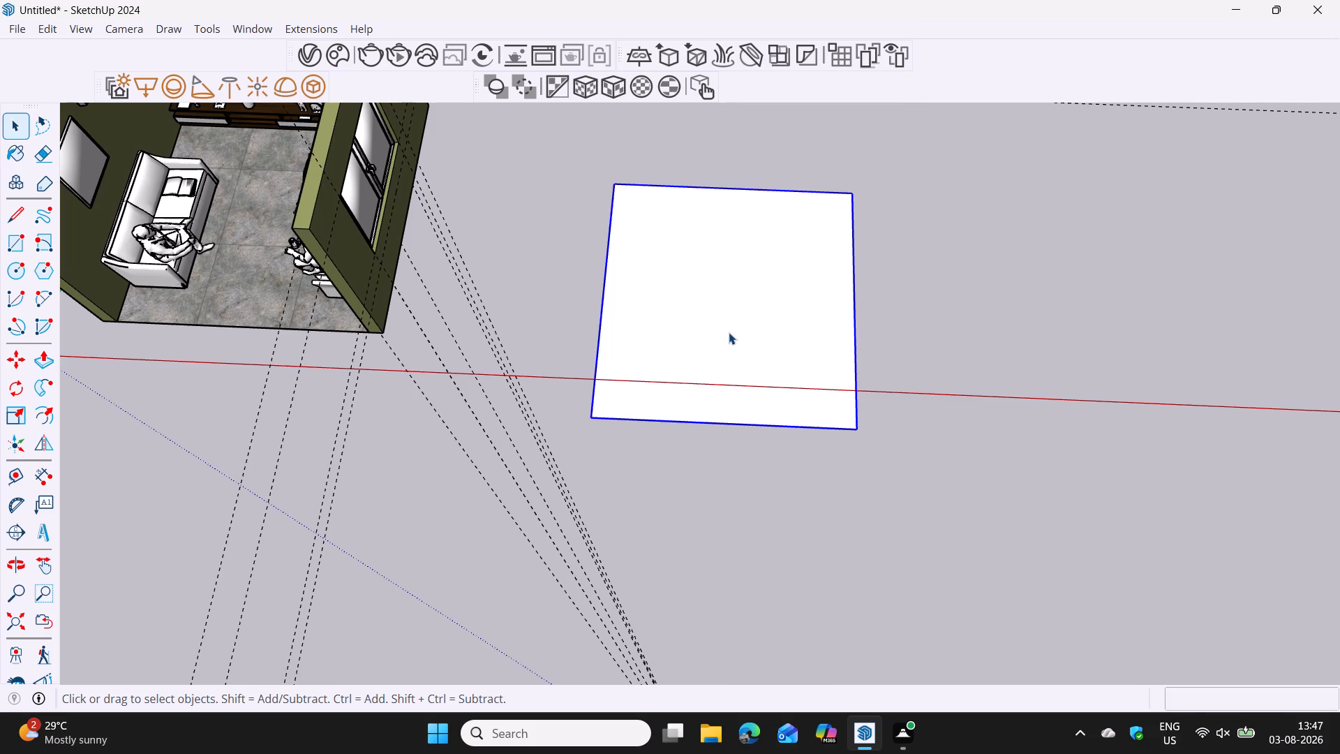
{"action": "left_click", "coordinate": [732, 352]}
{"action": "key", "text": "f"}
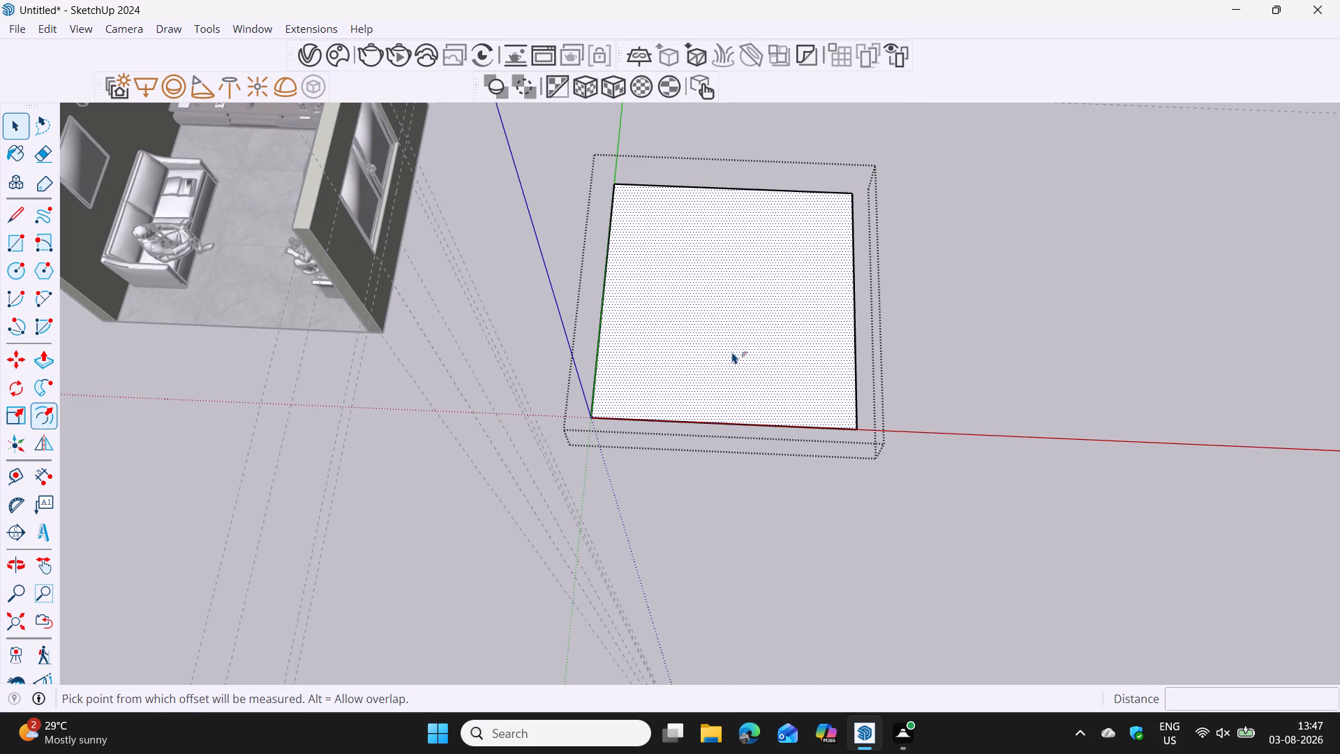
{"action": "left_click", "coordinate": [732, 352]}
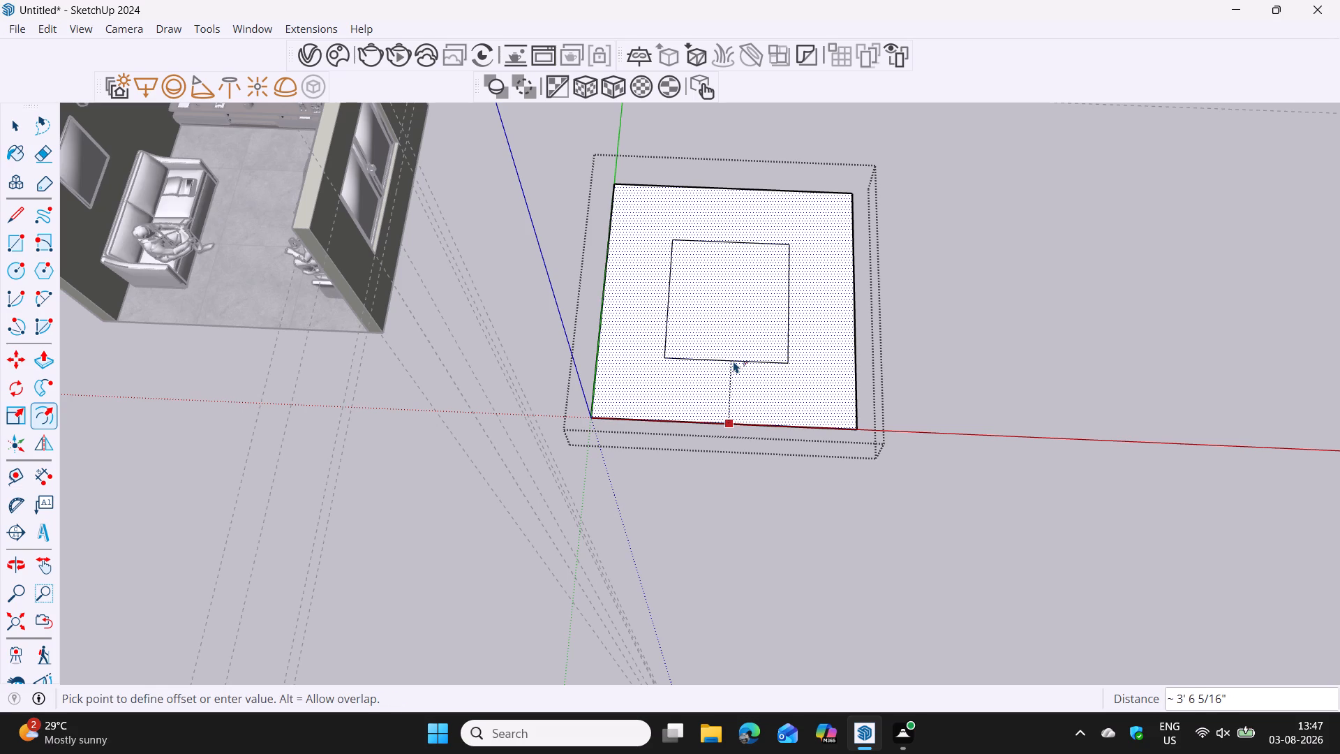
{"action": "type", "text": "2'"}
{"action": "key", "text": "Return"}
{"action": "key", "text": "space"}
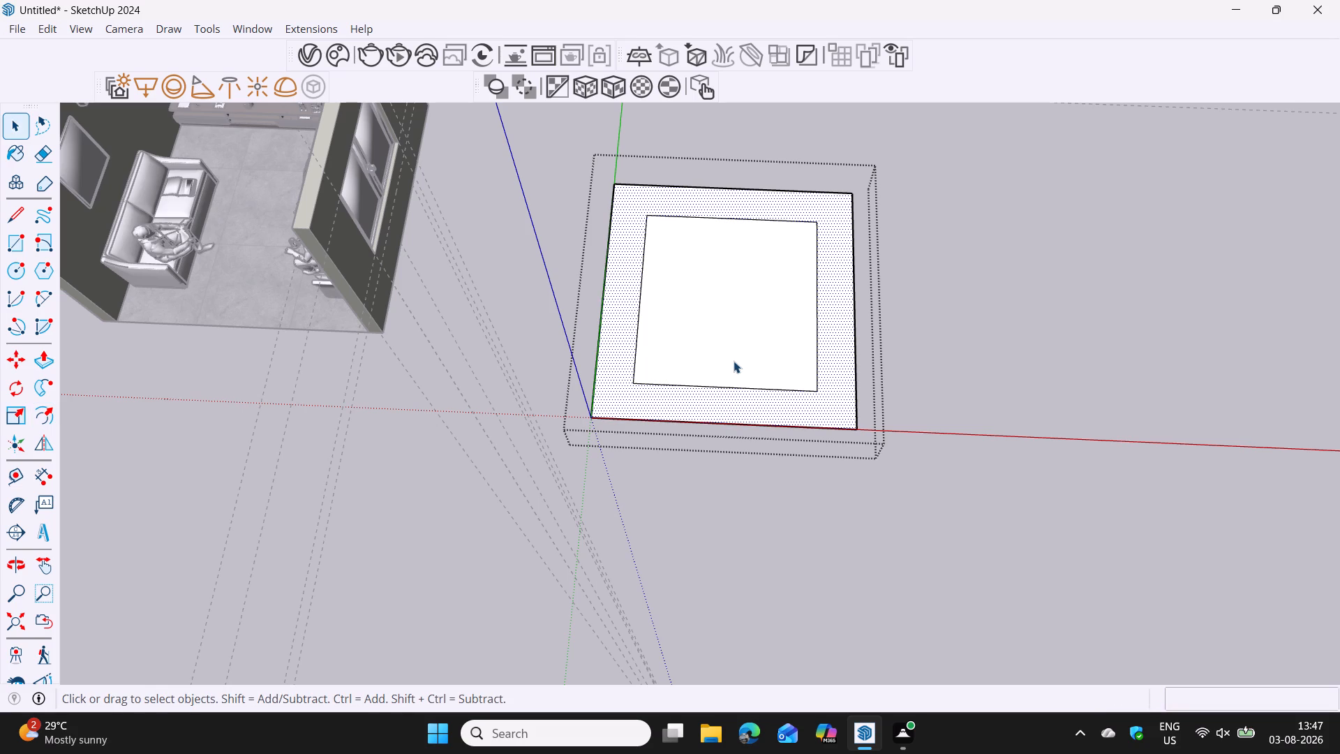
Make the inner offset rectangle, face and edges, into its own group within the ceiling group.
{"action": "left_click", "coordinate": [734, 361]}
{"action": "triple_click", "coordinate": [734, 361]}
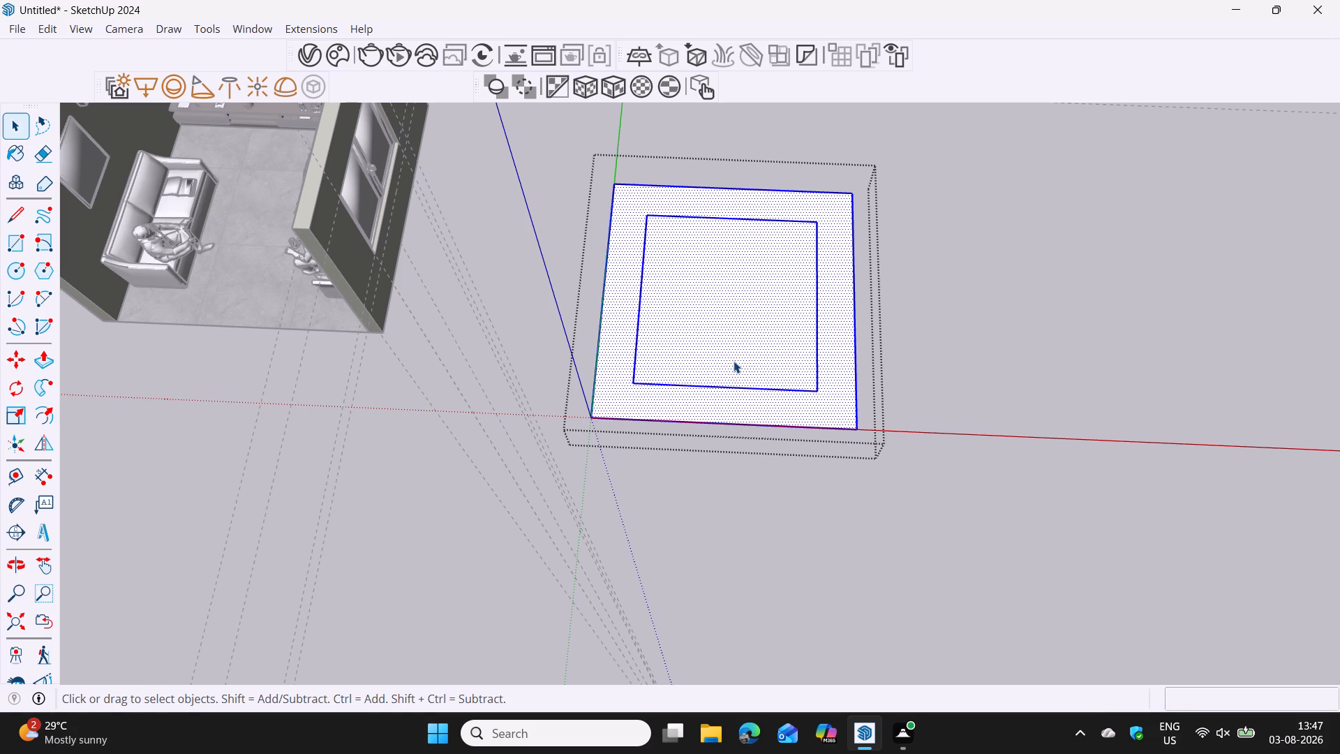
{"action": "double_click", "coordinate": [759, 357]}
{"action": "right_click", "coordinate": [759, 357]}
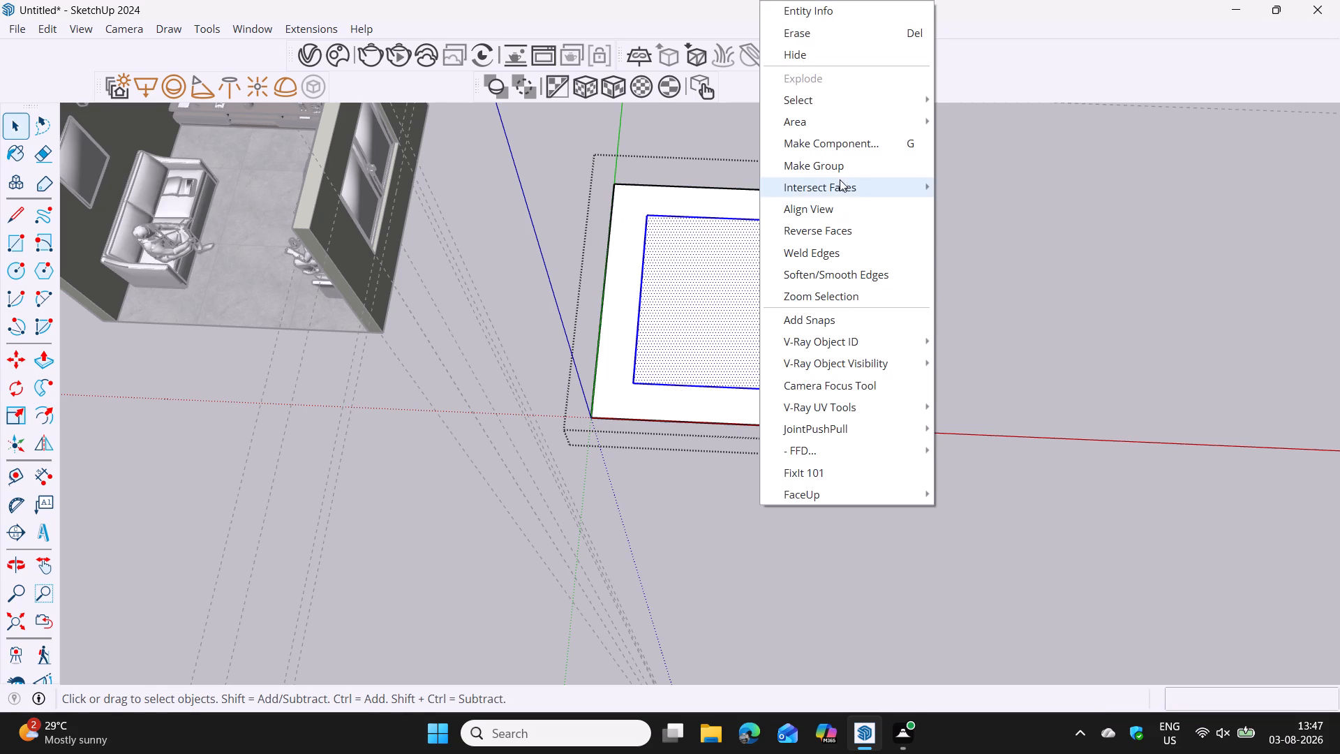
{"action": "left_click", "coordinate": [841, 170]}
Open the inner rectangle's group and pull its face up 2".
{"action": "double_click", "coordinate": [729, 304]}
{"action": "left_click", "coordinate": [729, 304]}
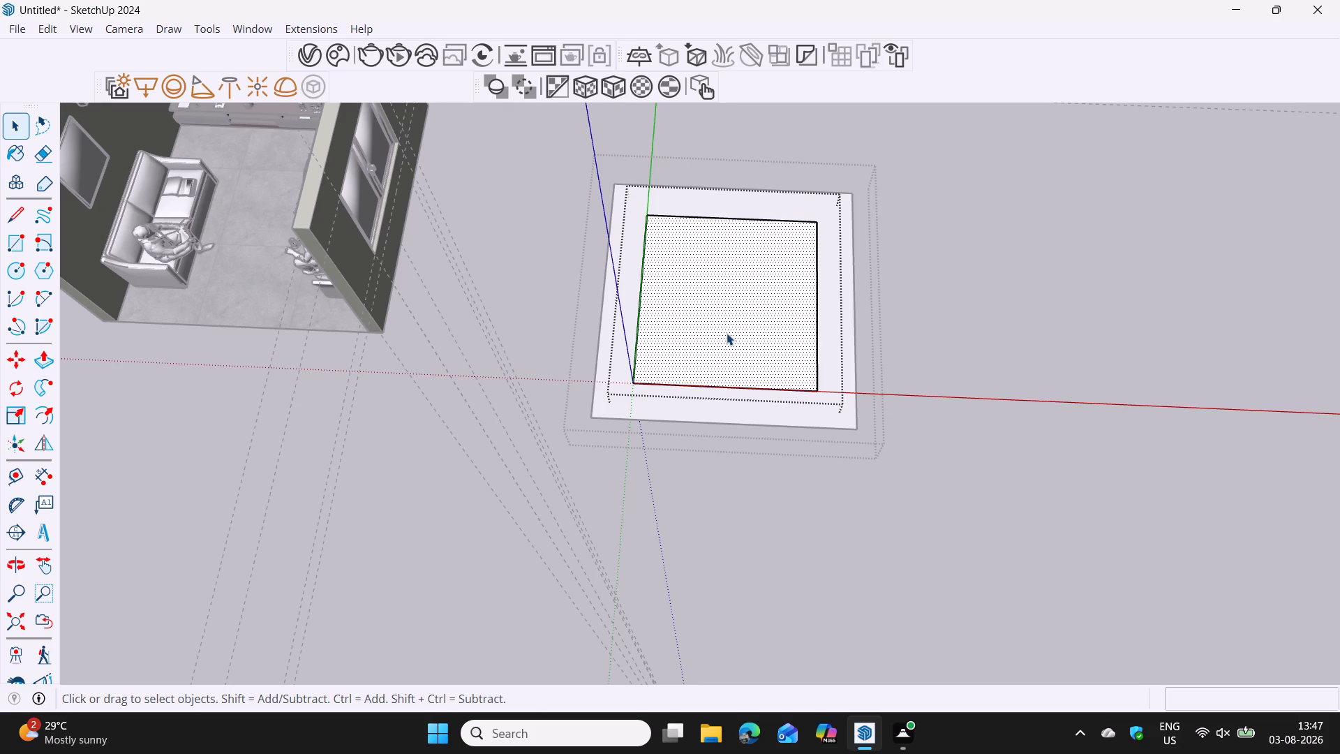
{"action": "key", "text": "p"}
{"action": "left_click", "coordinate": [727, 333]}
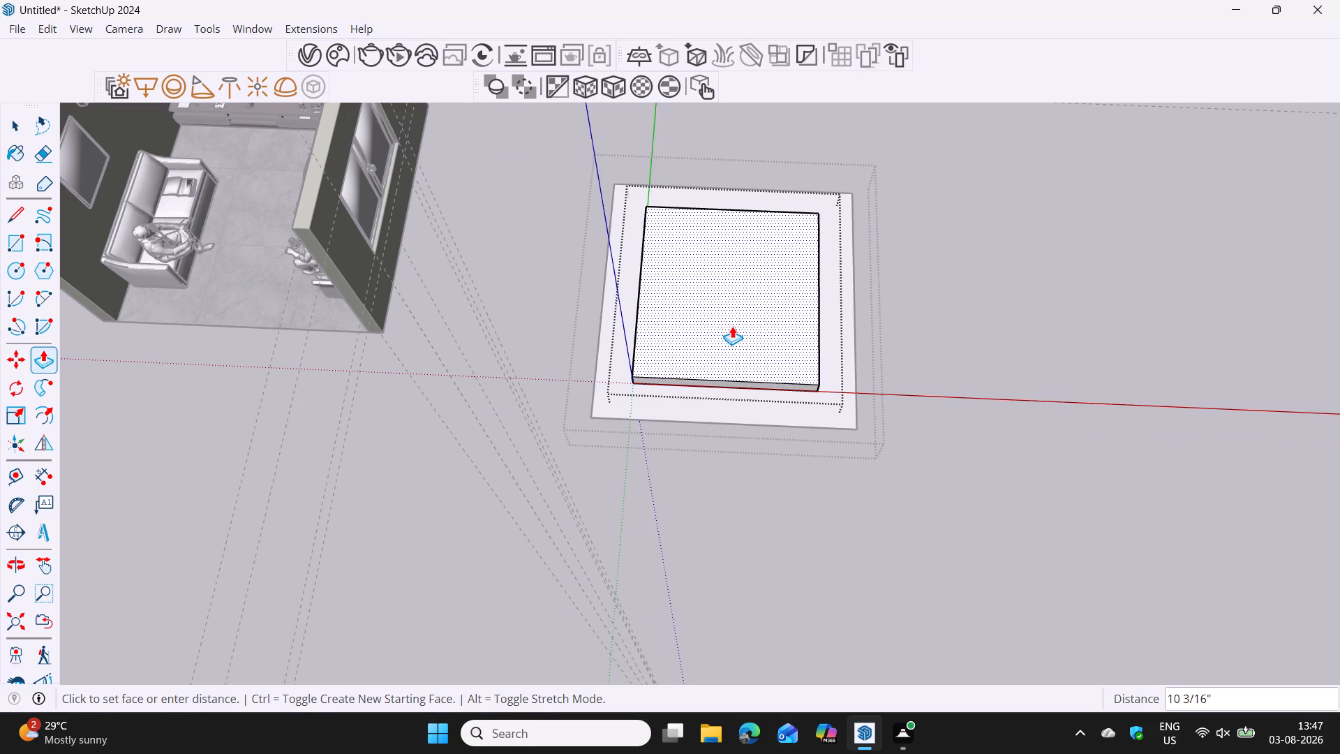
{"action": "key", "text": "2"}
{"action": "key", "text": "Return"}
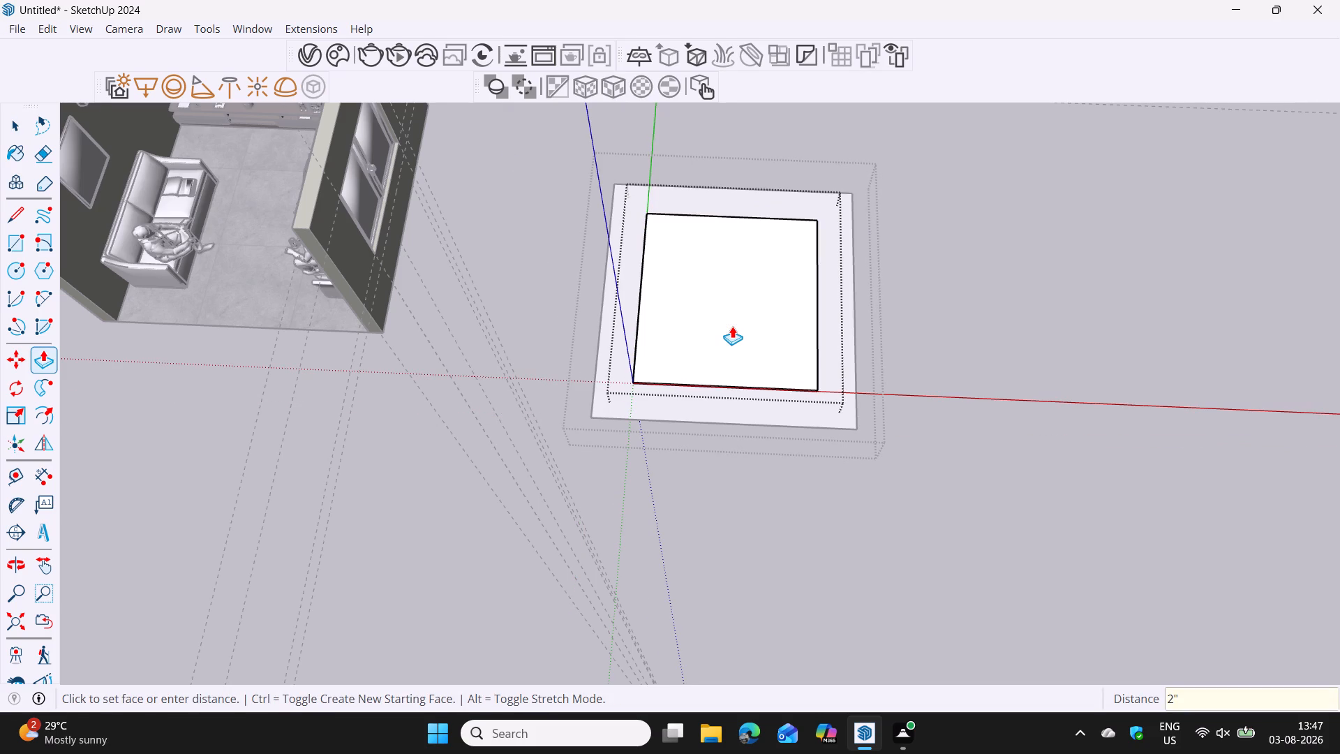
{"action": "middle_click", "coordinate": [732, 326]}
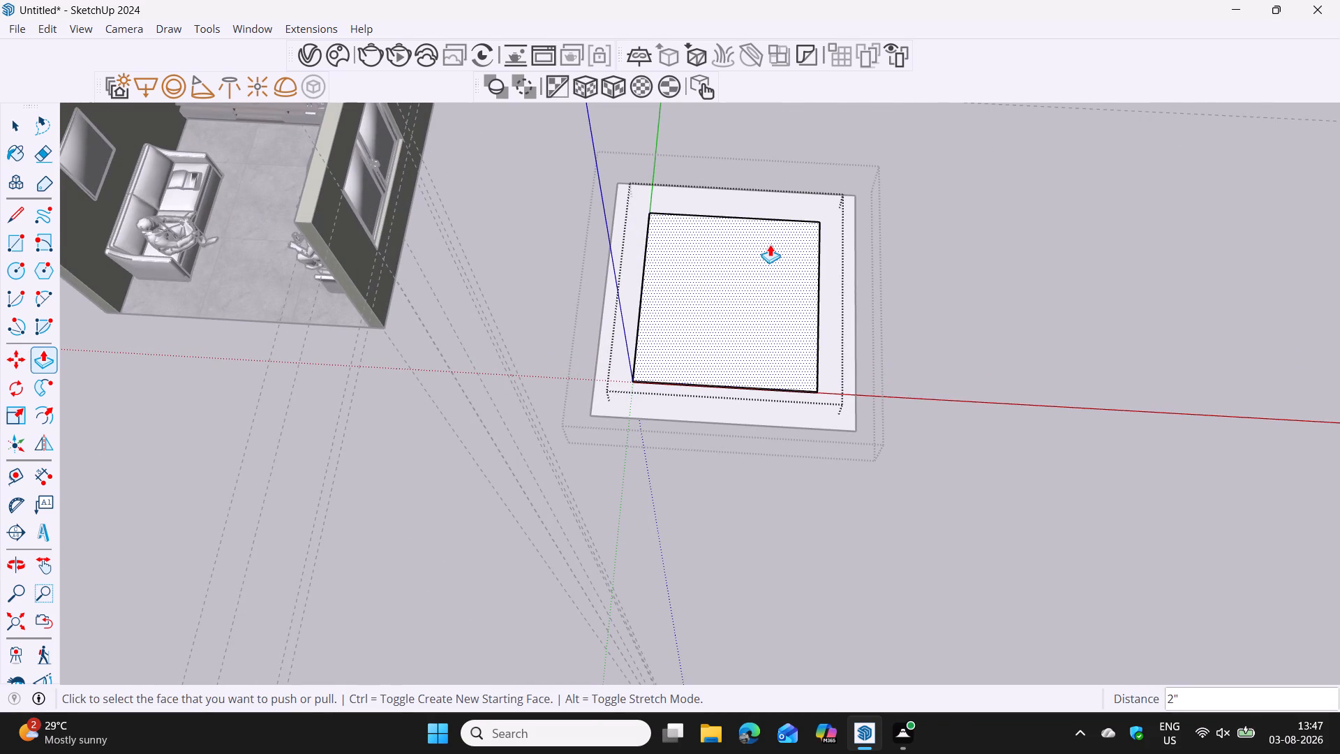
{"action": "key", "text": "Escape"}
{"action": "key", "text": "space"}
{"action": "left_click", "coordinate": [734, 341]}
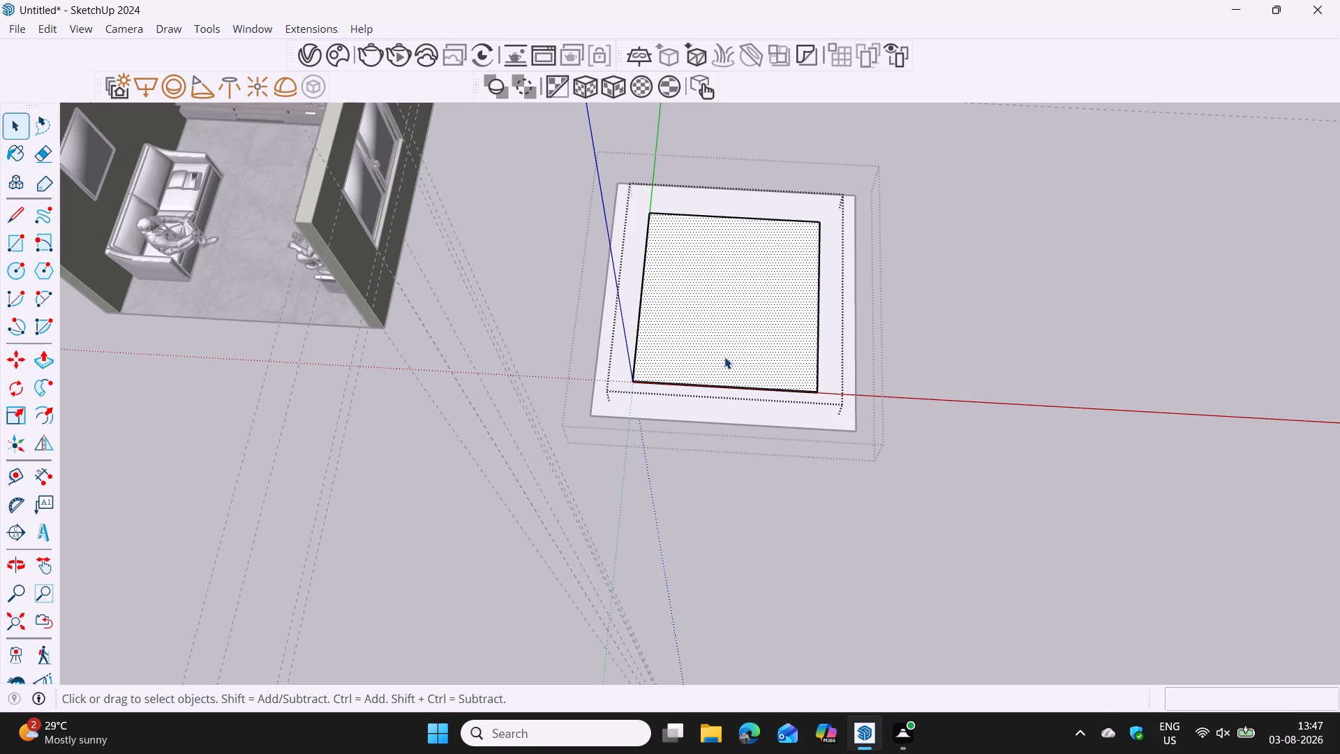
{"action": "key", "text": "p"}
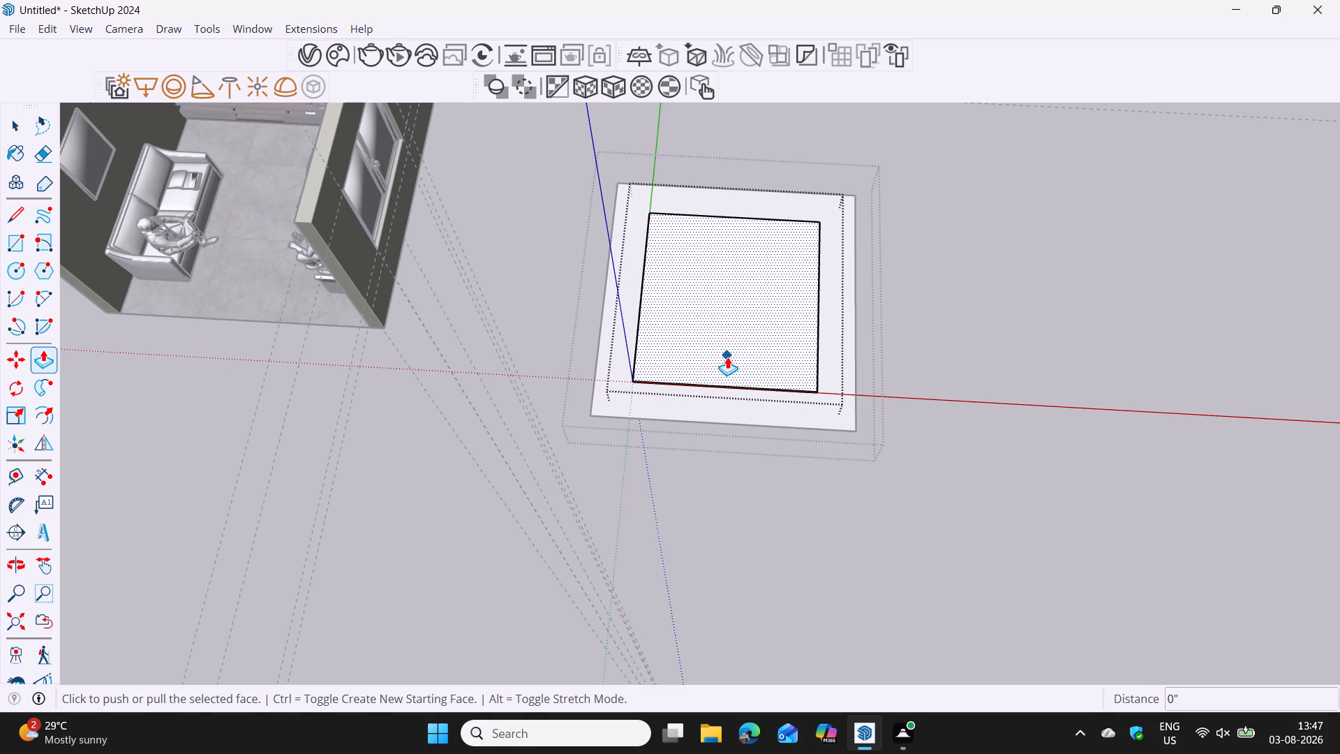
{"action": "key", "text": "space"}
Make all the geometry of the 2" thick inner panel into a nested group.
{"action": "triple_click", "coordinate": [773, 344]}
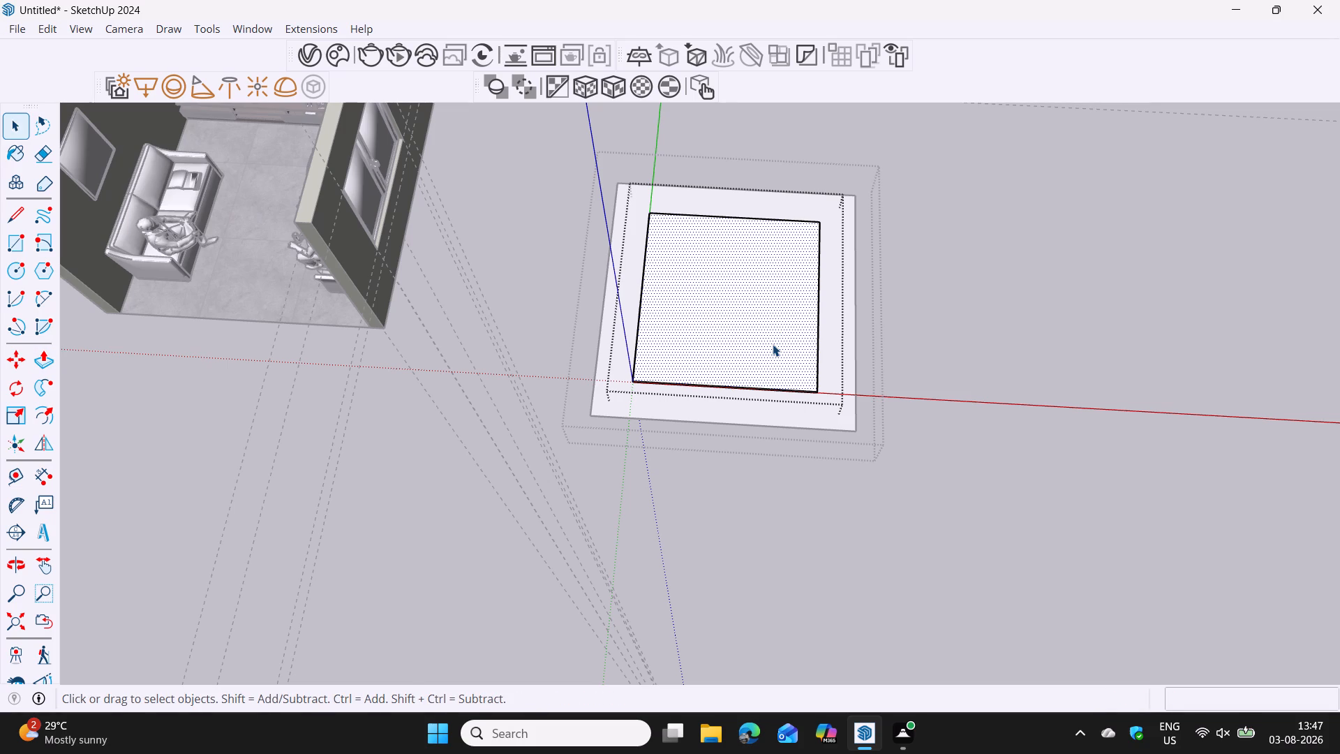
{"action": "right_click", "coordinate": [773, 344]}
{"action": "left_click", "coordinate": [855, 158]}
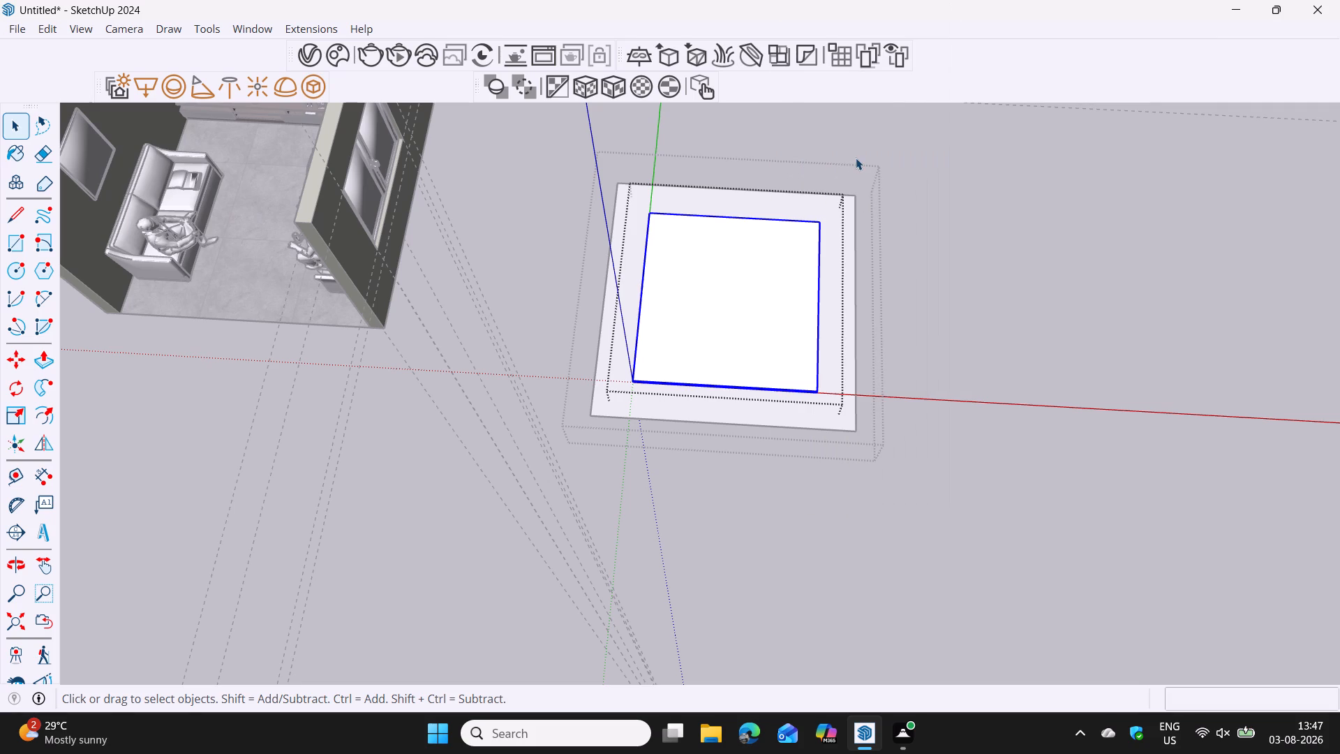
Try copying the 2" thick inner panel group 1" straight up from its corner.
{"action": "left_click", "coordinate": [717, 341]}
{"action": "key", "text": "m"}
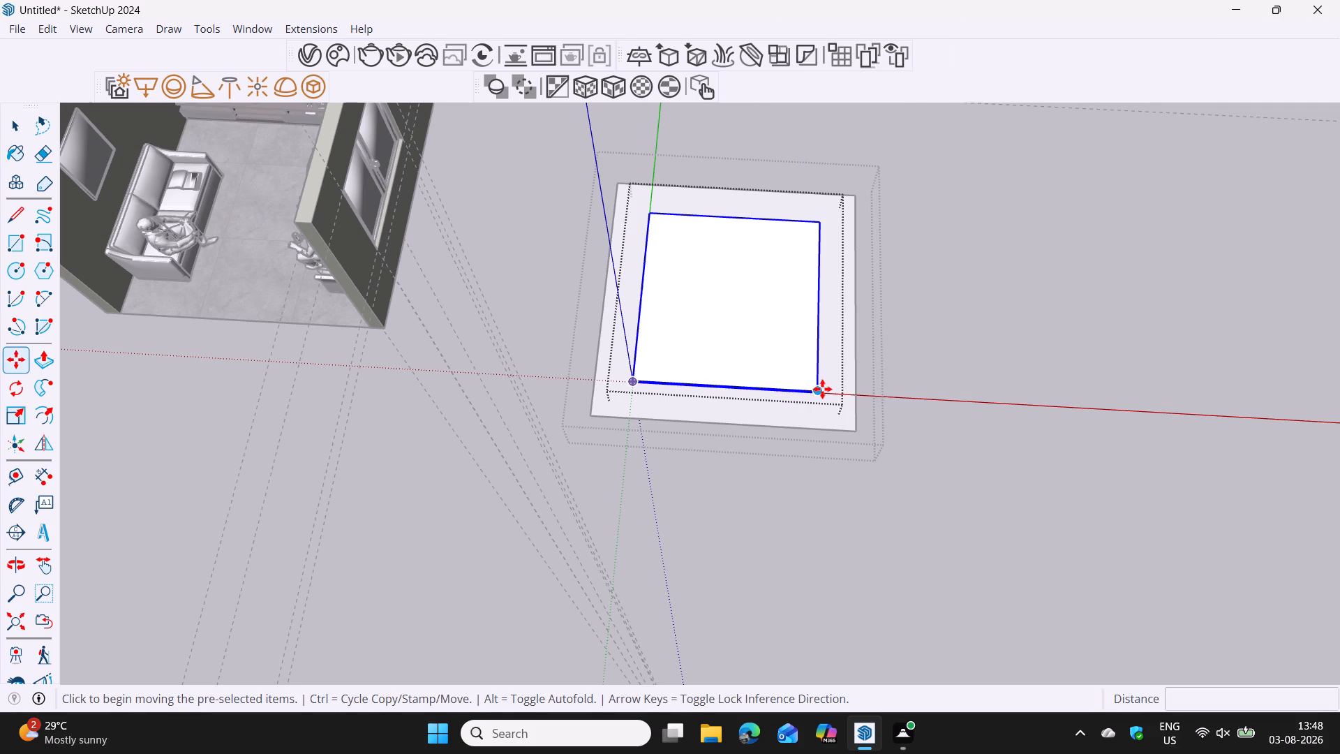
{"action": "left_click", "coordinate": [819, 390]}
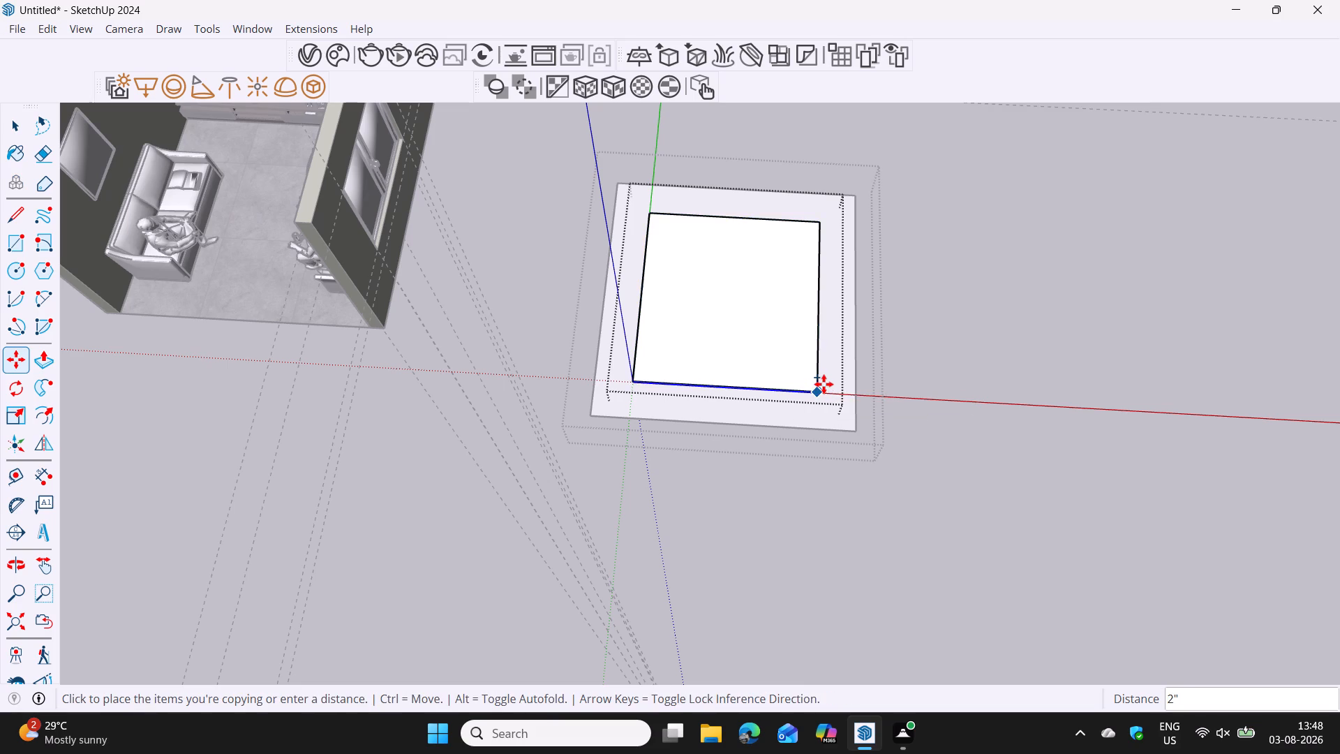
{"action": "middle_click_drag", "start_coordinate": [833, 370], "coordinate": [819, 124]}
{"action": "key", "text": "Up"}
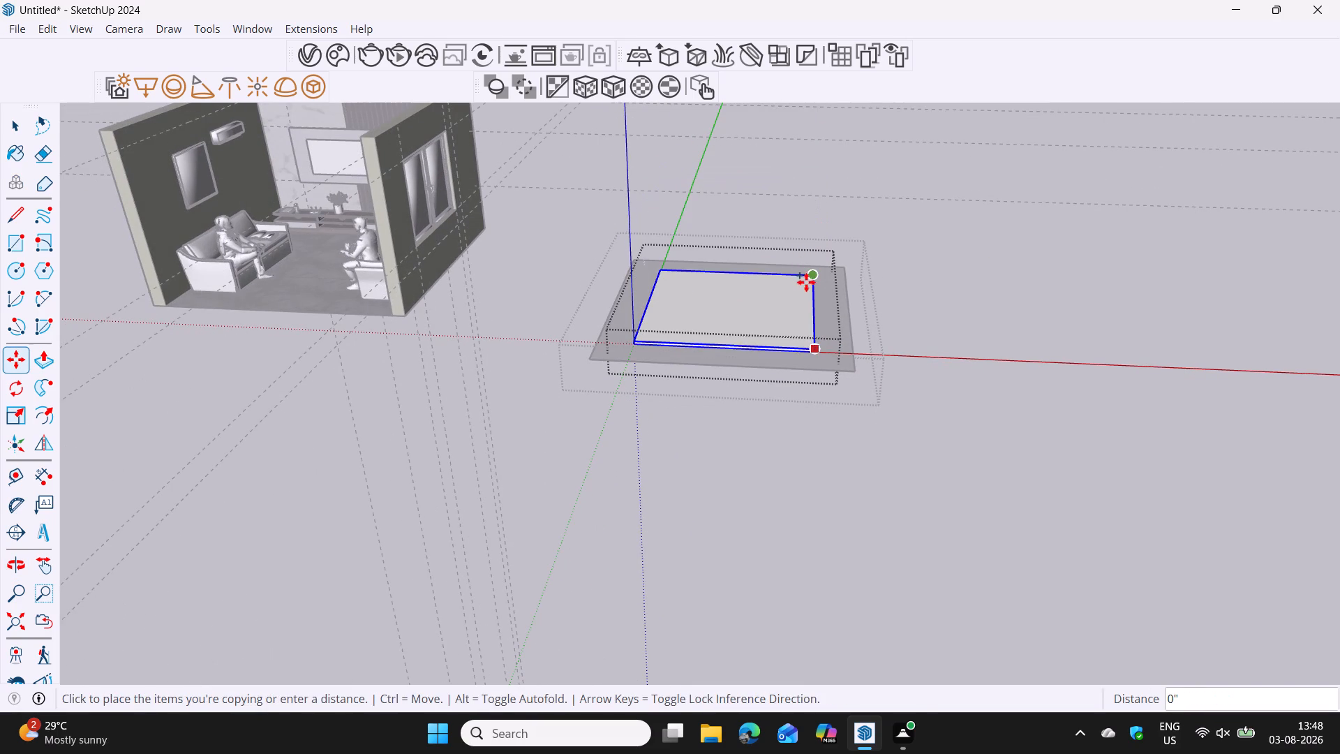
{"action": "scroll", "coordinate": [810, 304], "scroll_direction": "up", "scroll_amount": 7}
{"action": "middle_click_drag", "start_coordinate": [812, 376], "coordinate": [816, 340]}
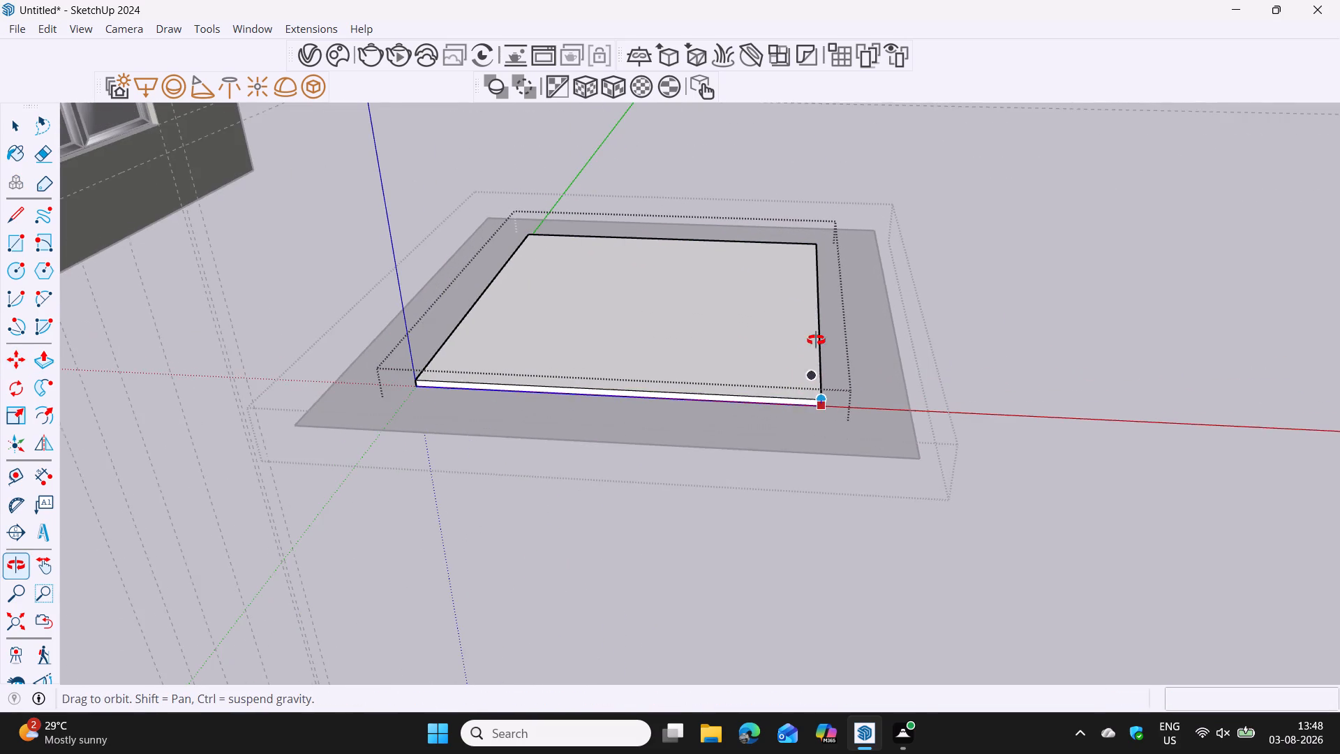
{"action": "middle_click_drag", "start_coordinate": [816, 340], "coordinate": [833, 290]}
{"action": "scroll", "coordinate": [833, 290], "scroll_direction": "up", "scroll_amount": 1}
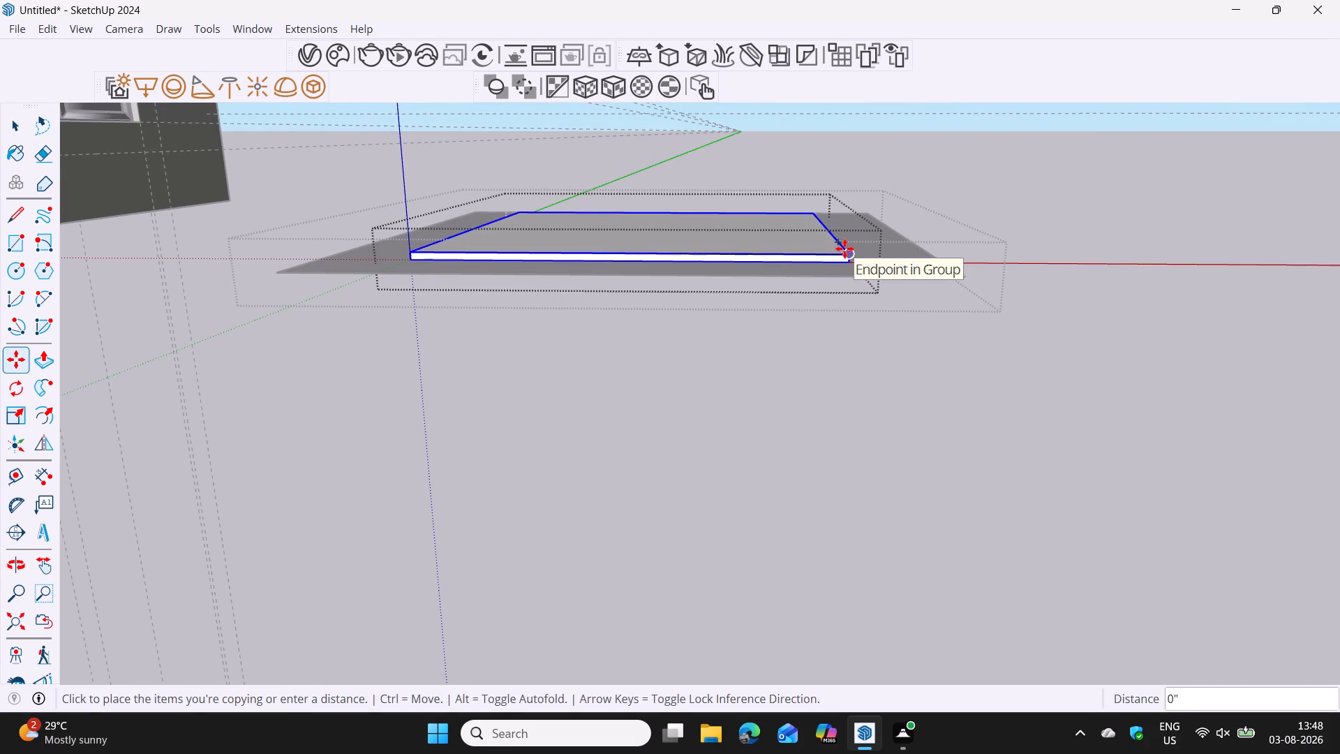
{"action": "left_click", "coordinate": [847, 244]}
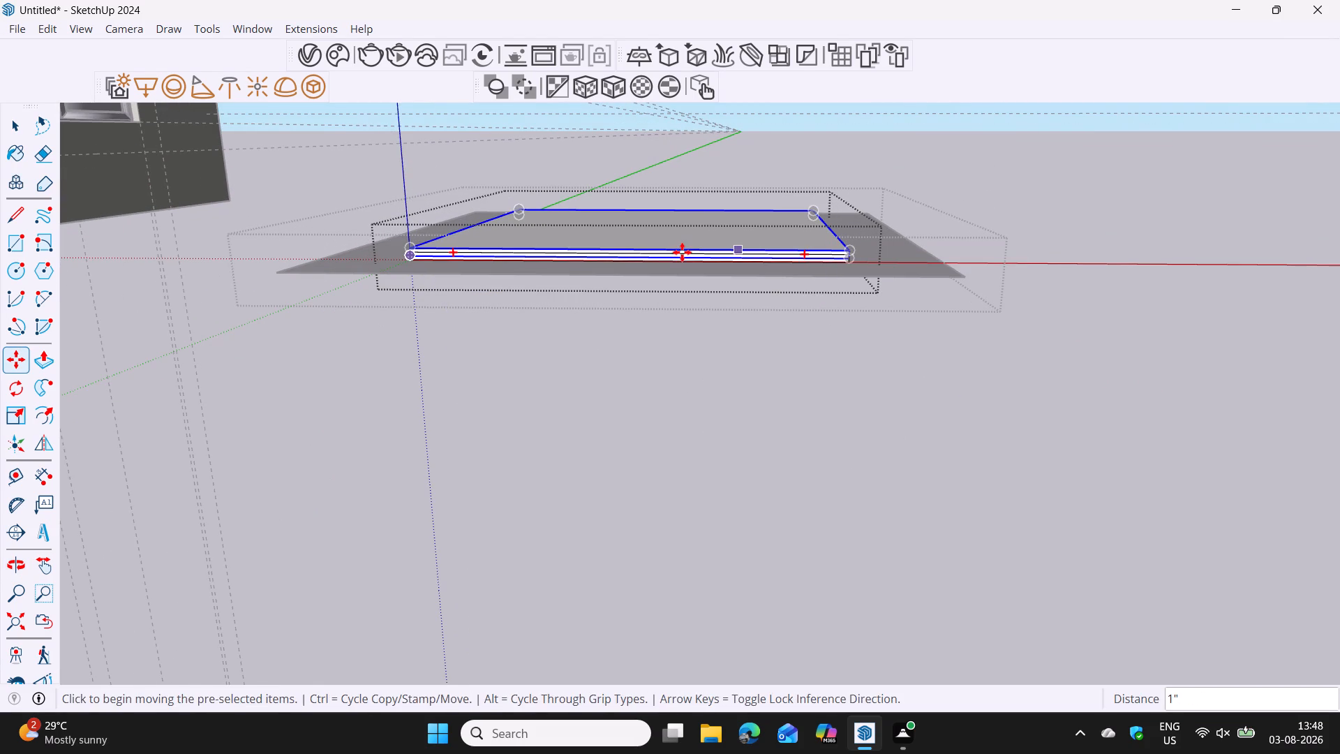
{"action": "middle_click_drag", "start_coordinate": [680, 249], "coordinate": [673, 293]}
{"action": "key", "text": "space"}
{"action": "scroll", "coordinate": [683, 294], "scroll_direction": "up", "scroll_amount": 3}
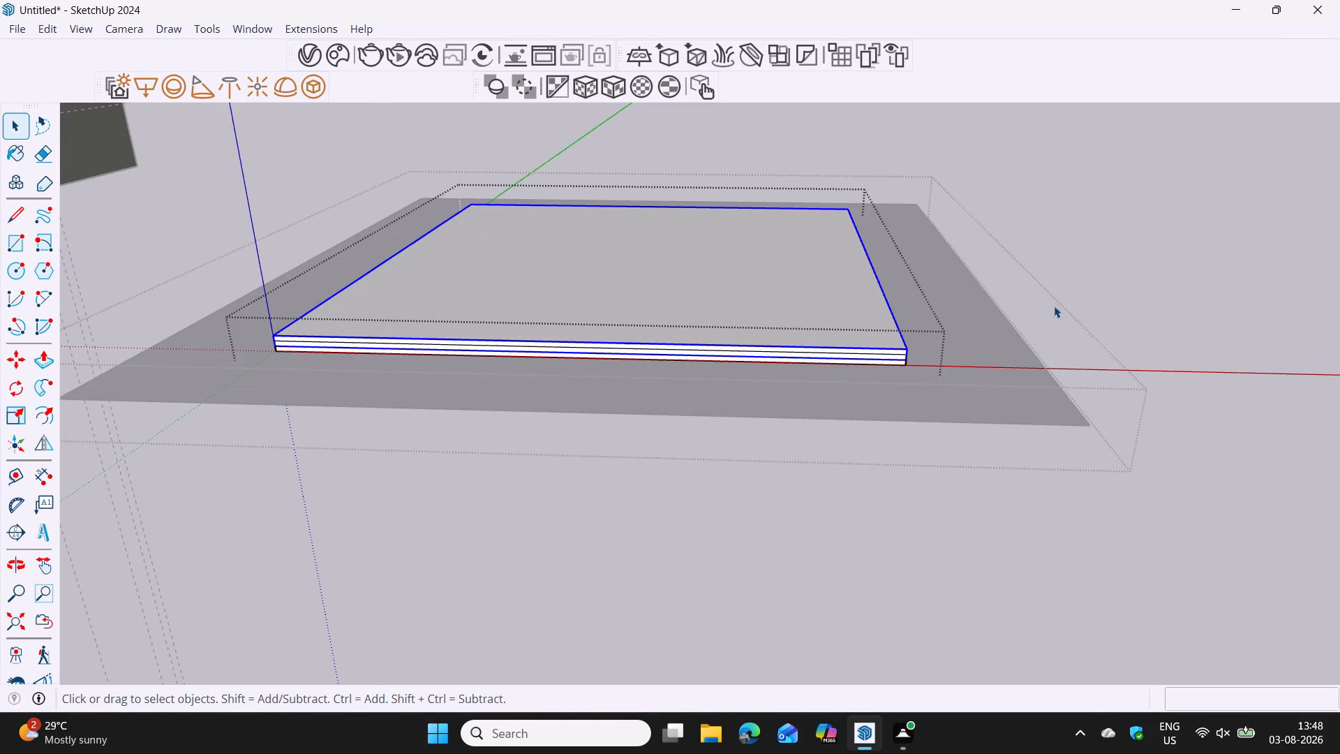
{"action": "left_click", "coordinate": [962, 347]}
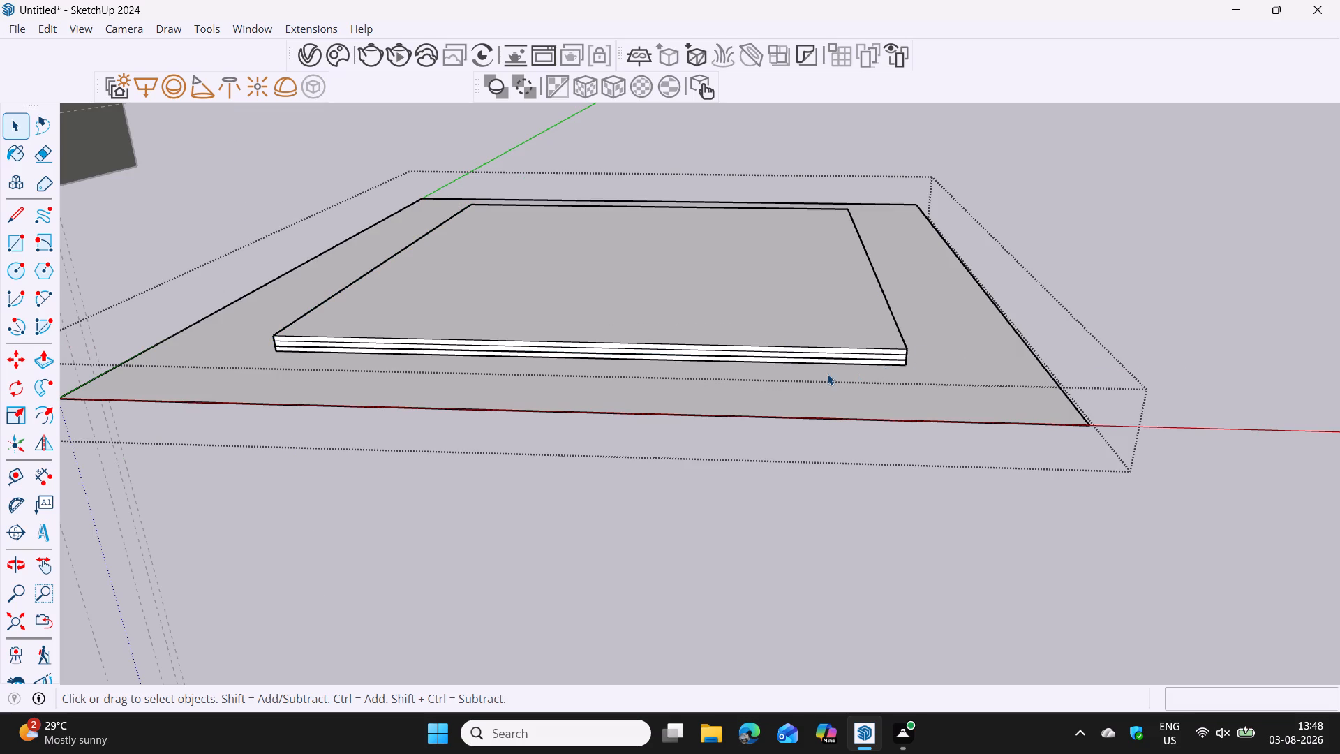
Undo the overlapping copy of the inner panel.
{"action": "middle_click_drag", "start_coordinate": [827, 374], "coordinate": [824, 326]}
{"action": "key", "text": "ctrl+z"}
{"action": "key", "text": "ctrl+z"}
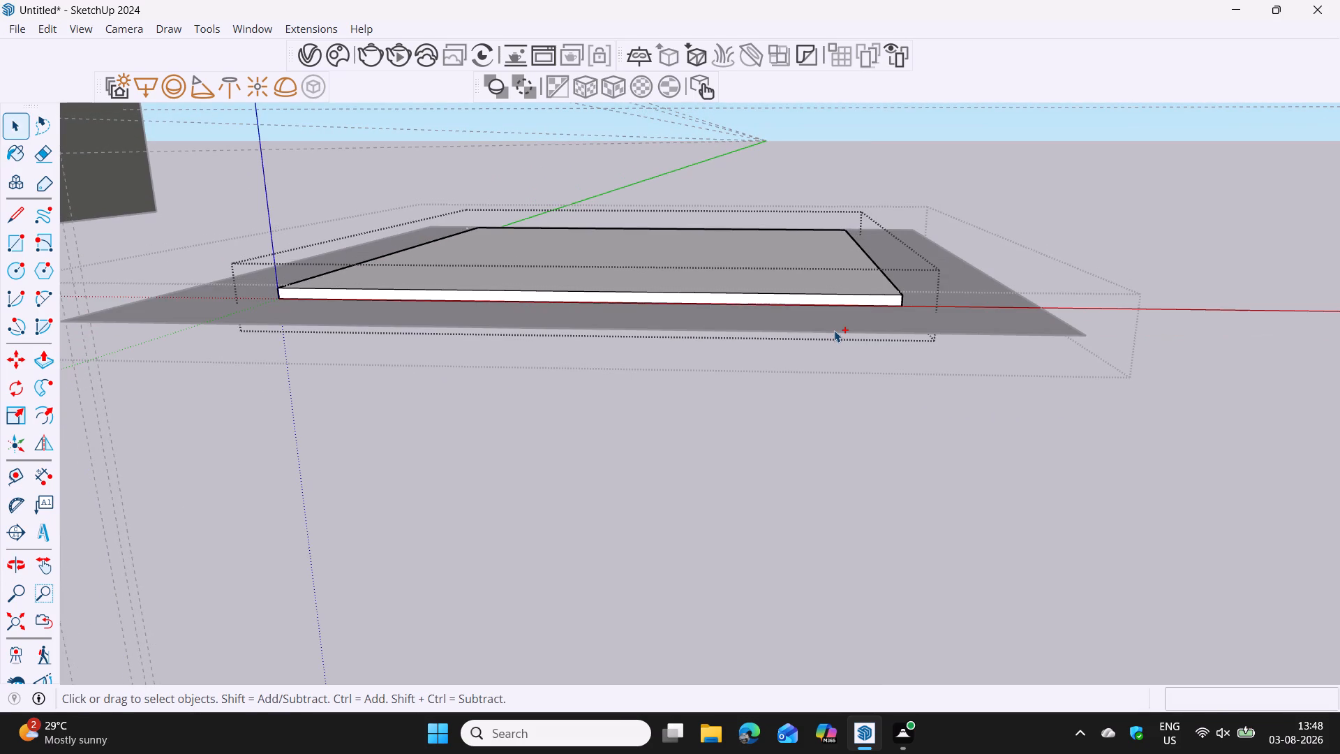
Copy the inner panel group straight up from its bottom corner to its top corner, stacking it on the original.
{"action": "scroll", "coordinate": [875, 307], "scroll_direction": "up", "scroll_amount": 2}
{"action": "left_click", "coordinate": [900, 299]}
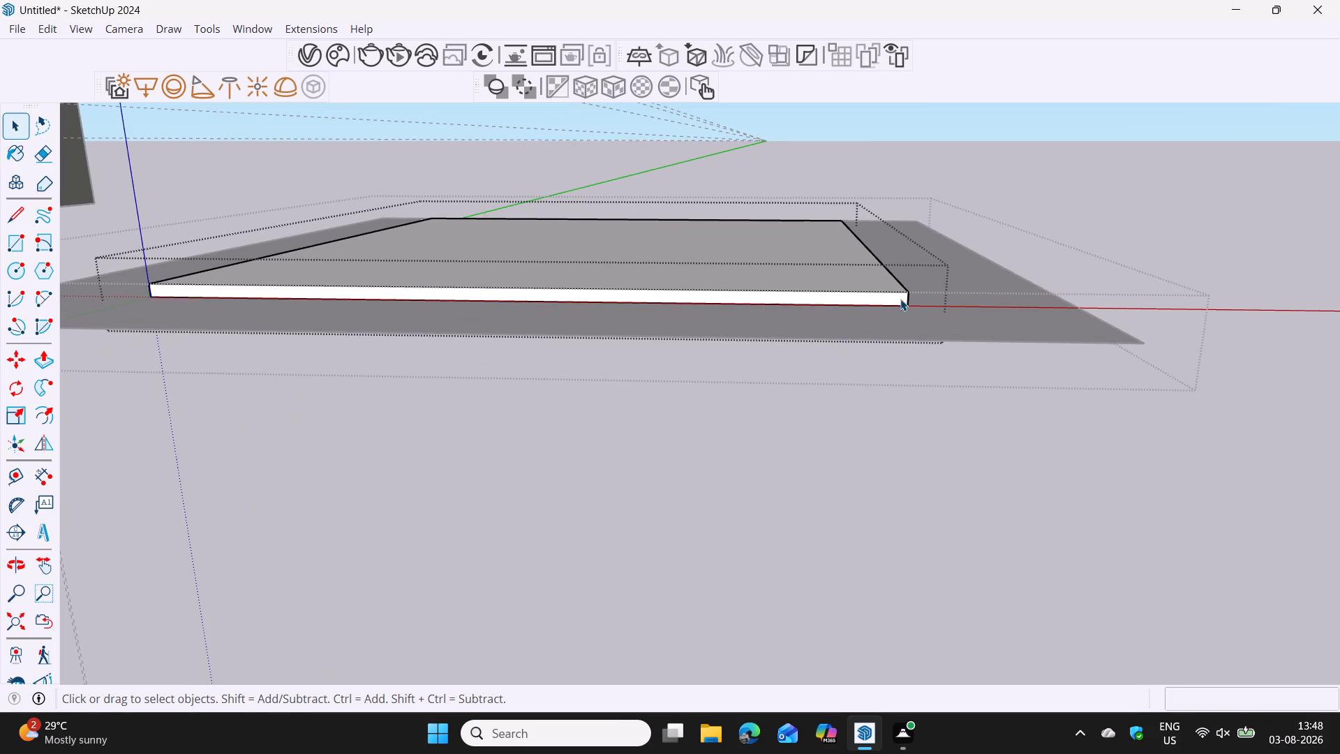
{"action": "left_click", "coordinate": [844, 280]}
{"action": "key", "text": "m"}
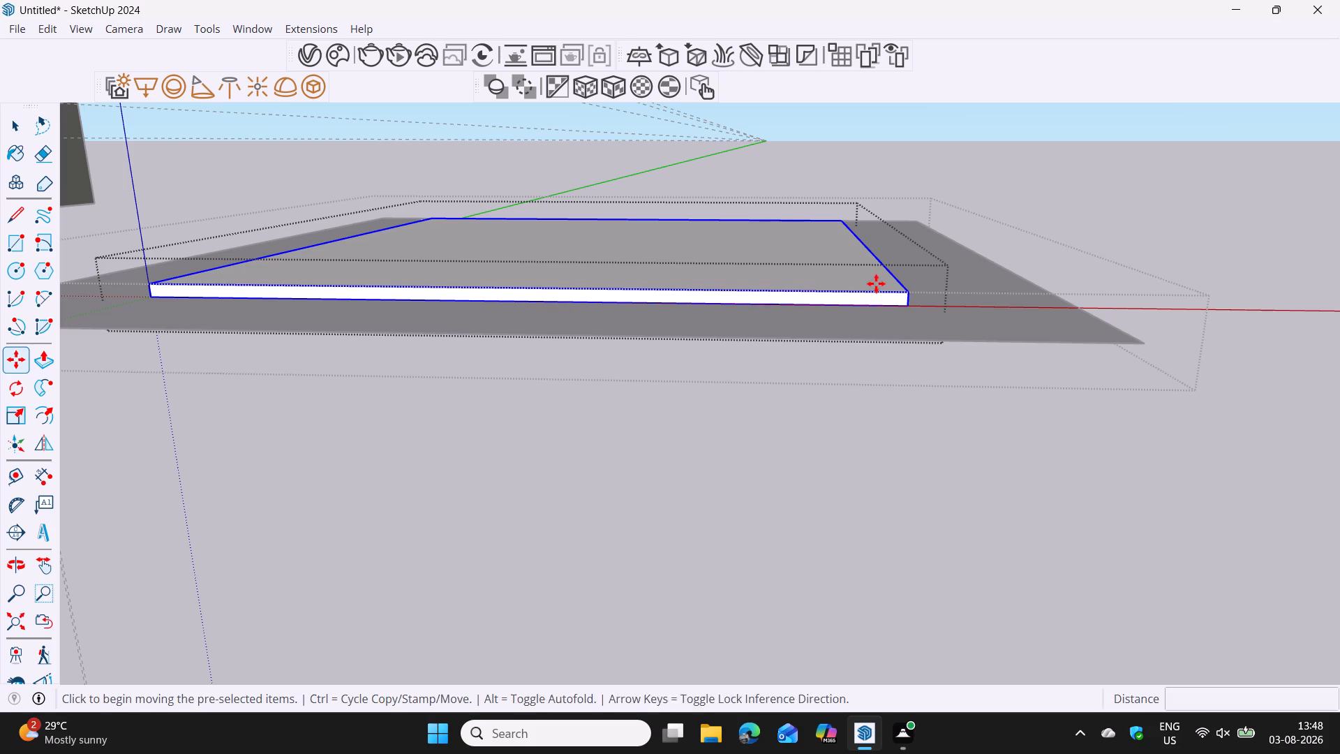
{"action": "left_click", "coordinate": [907, 306]}
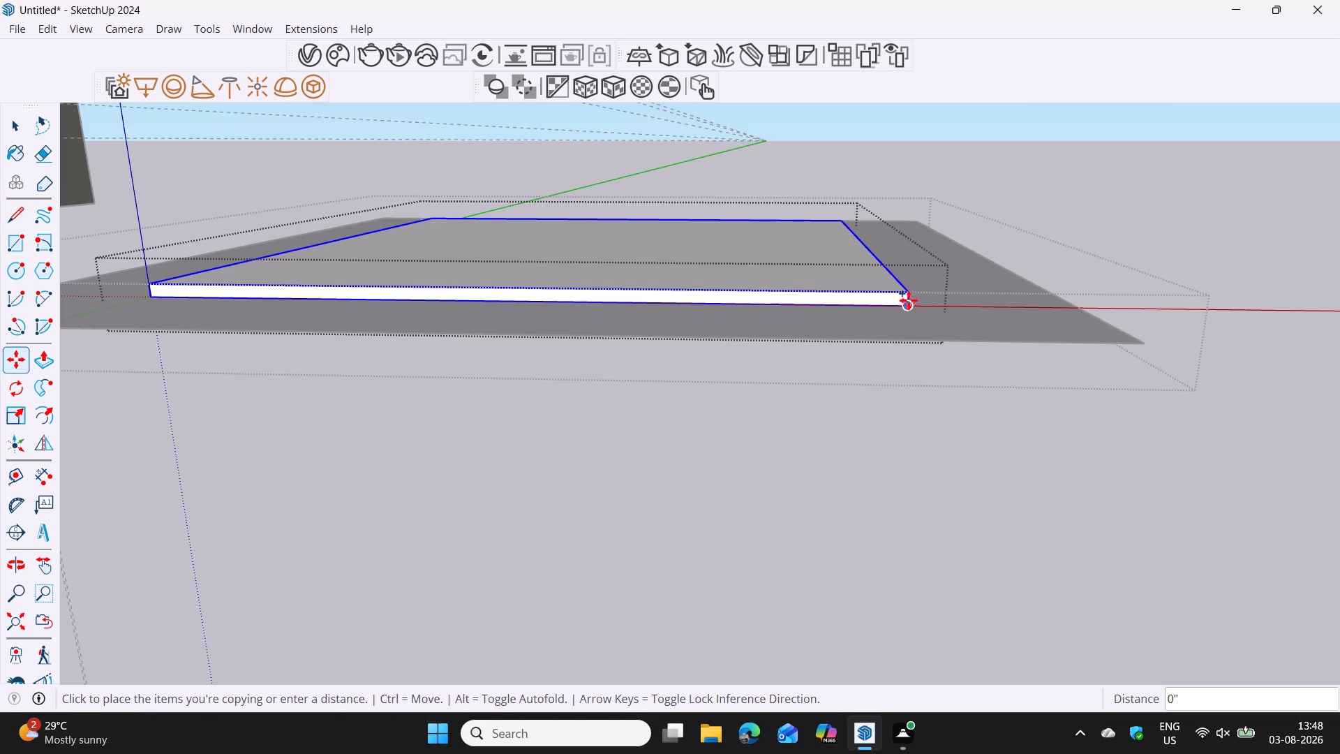
{"action": "left_click", "coordinate": [909, 287]}
{"action": "key", "text": "space"}
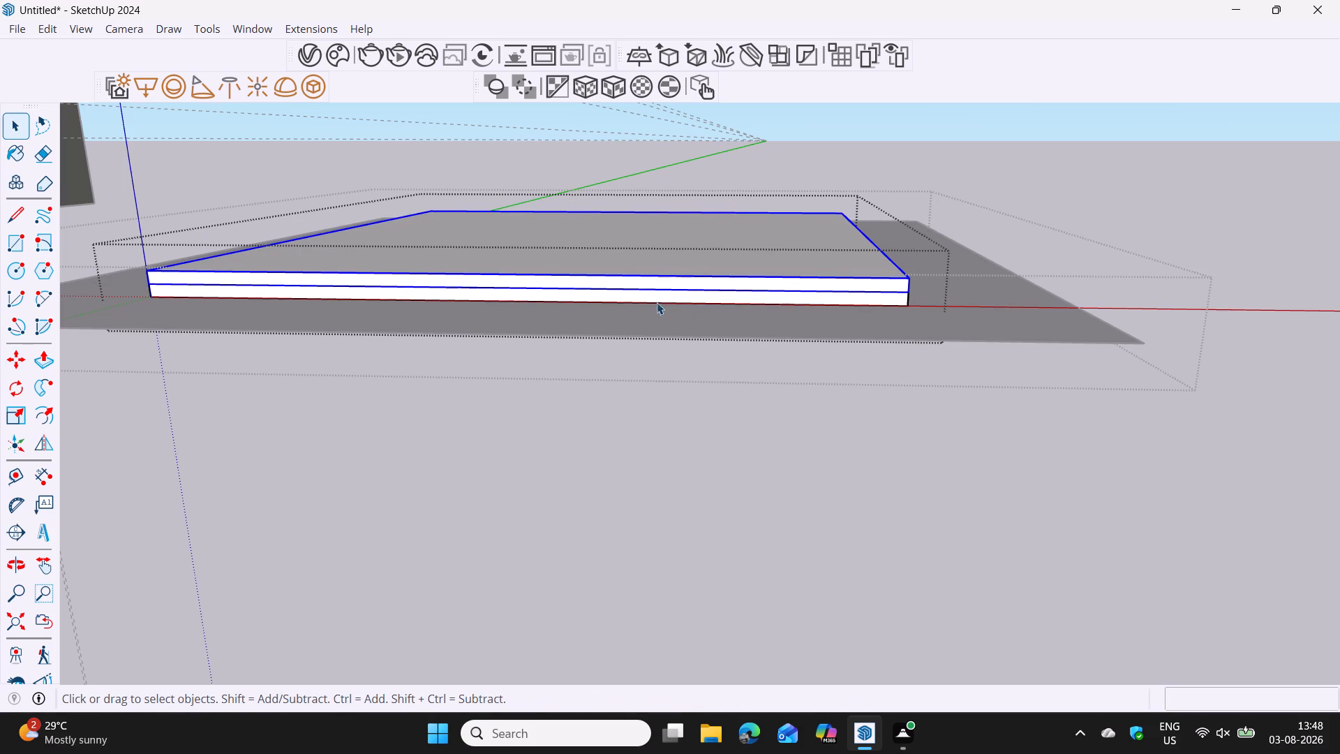
Open the lower panel's group and push its front side face, along the red axis, inward 2".
{"action": "middle_click_drag", "start_coordinate": [659, 244], "coordinate": [635, 399]}
{"action": "scroll", "coordinate": [636, 399], "scroll_direction": "down", "scroll_amount": 3}
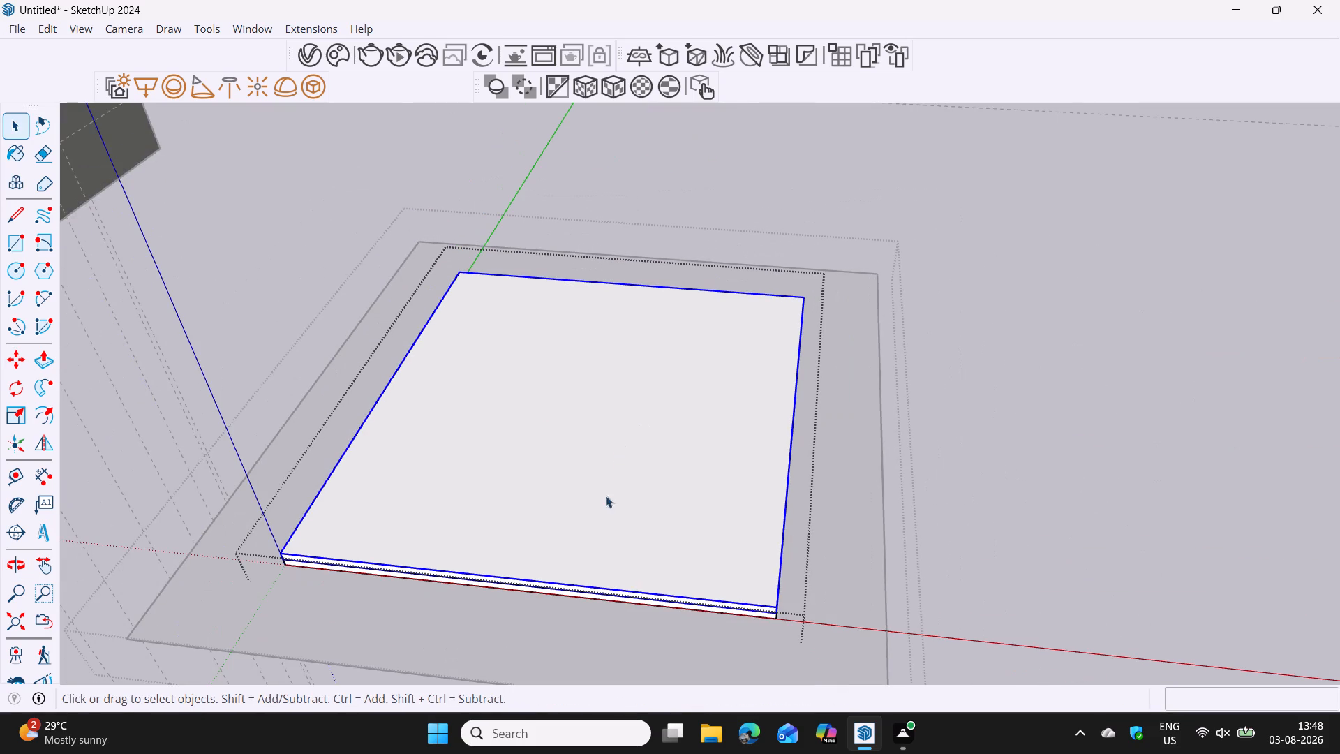
{"action": "middle_click_drag", "start_coordinate": [598, 517], "coordinate": [687, 424], "text": "shift"}
{"action": "middle_click_drag", "start_coordinate": [670, 438], "coordinate": [707, 402]}
{"action": "left_click", "coordinate": [629, 441]}
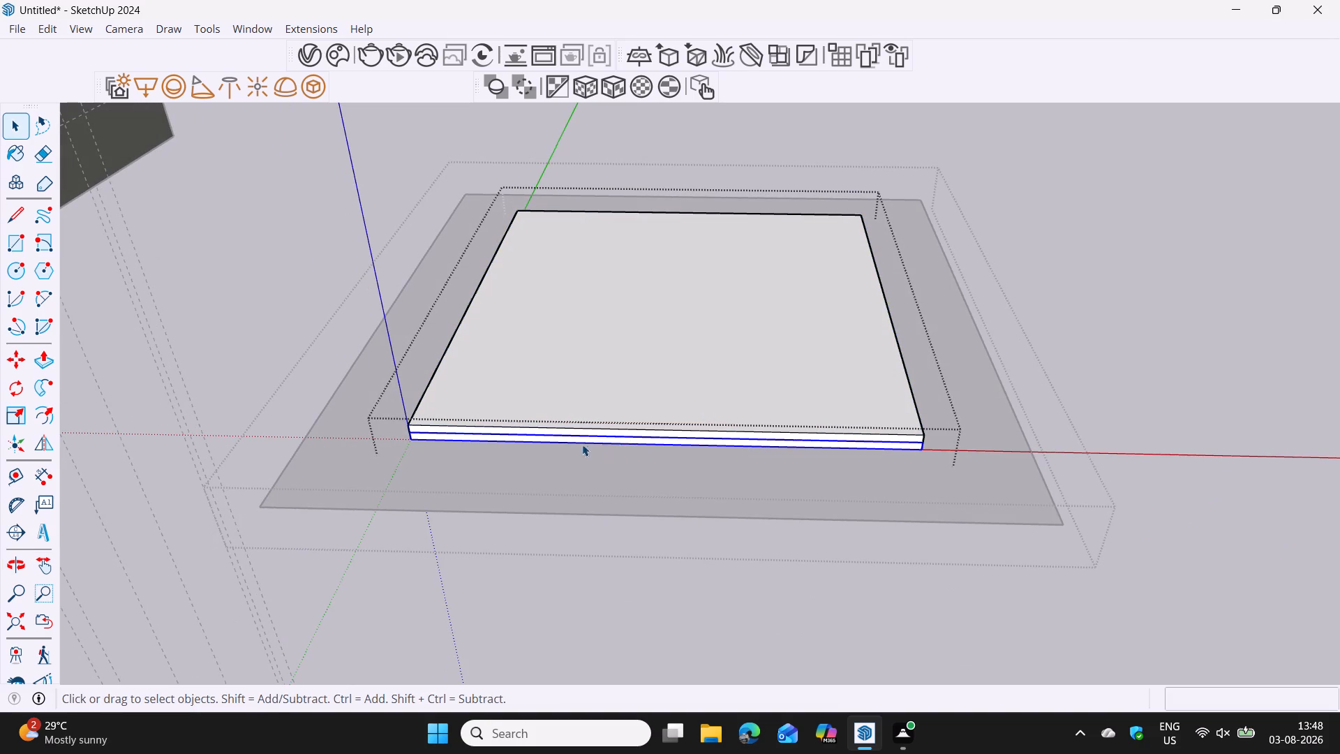
{"action": "middle_click_drag", "start_coordinate": [582, 444], "coordinate": [593, 420]}
{"action": "double_click", "coordinate": [609, 404]}
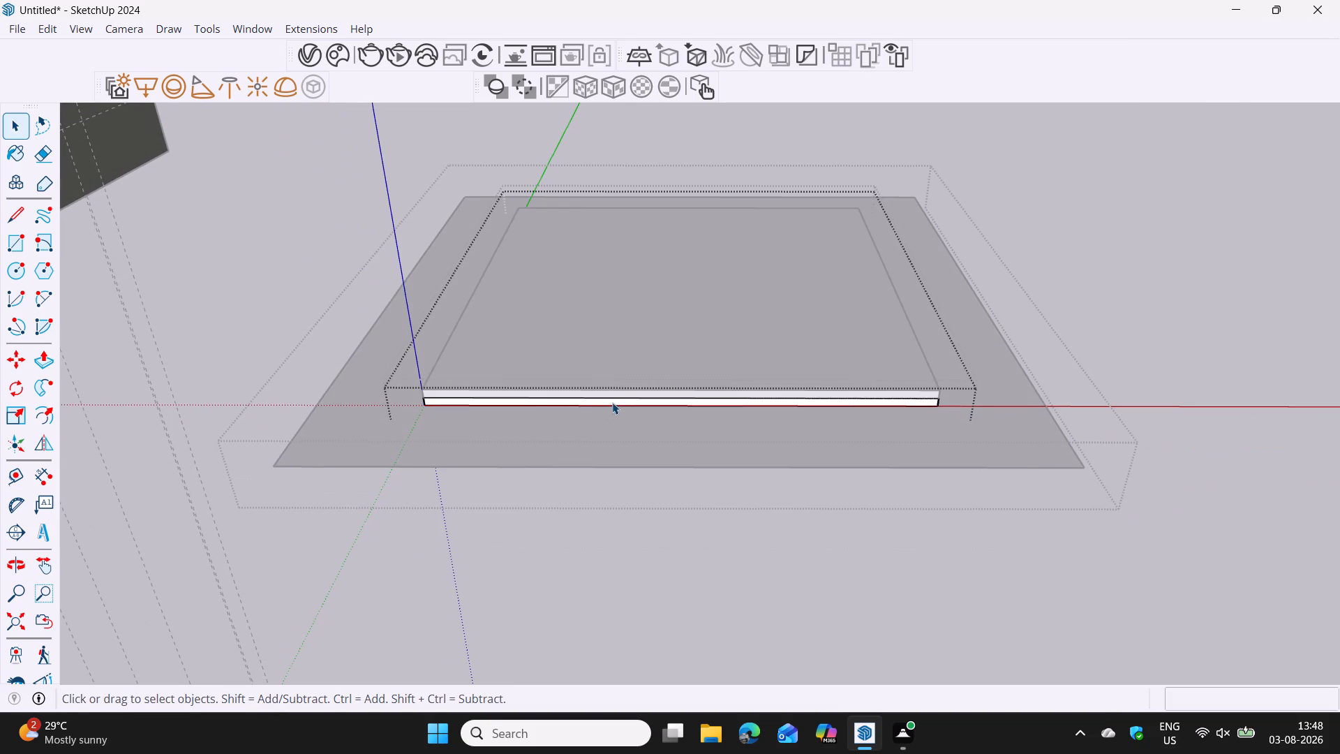
{"action": "left_click", "coordinate": [612, 402]}
{"action": "key", "text": "p"}
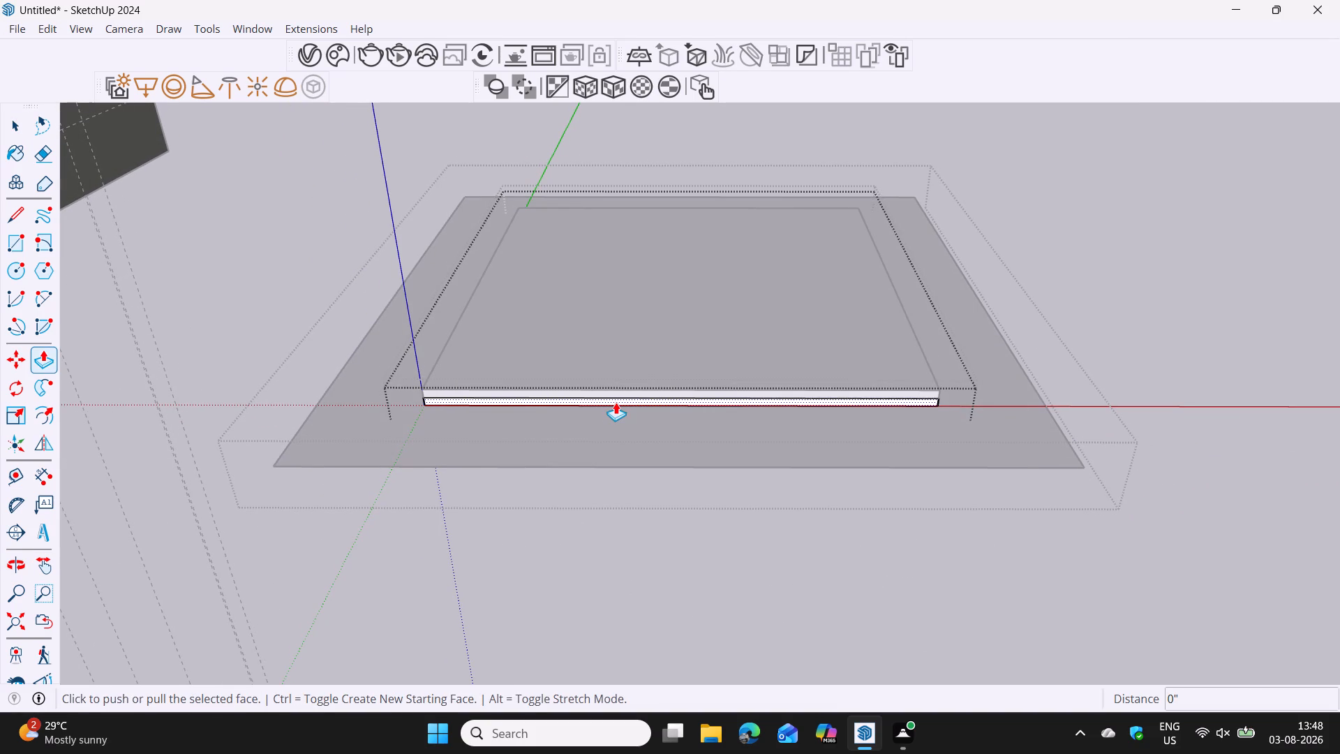
{"action": "middle_click_drag", "start_coordinate": [613, 403], "coordinate": [907, 364]}
{"action": "scroll", "coordinate": [911, 363], "scroll_direction": "up", "scroll_amount": 4}
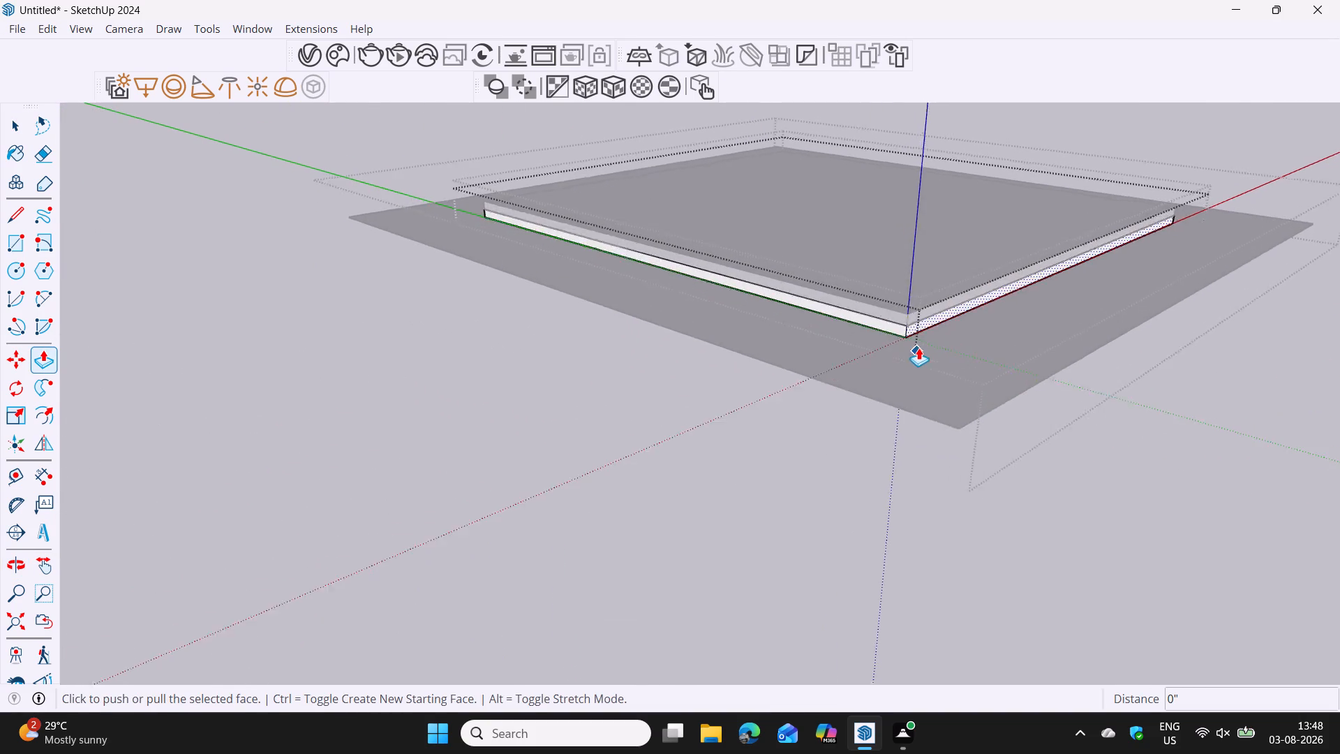
{"action": "scroll", "coordinate": [918, 348], "scroll_direction": "up", "scroll_amount": 5}
{"action": "left_click", "coordinate": [909, 323]}
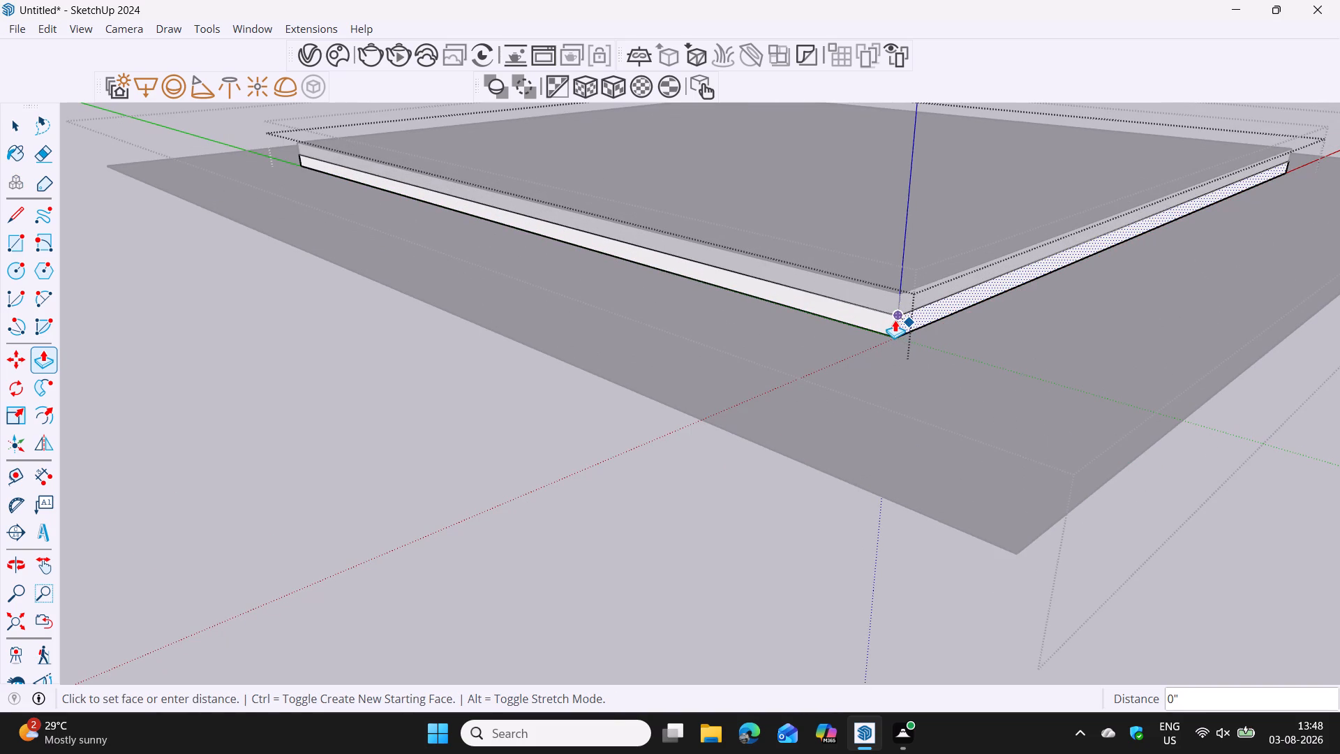
{"action": "key", "text": "2"}
{"action": "key", "text": "Return"}
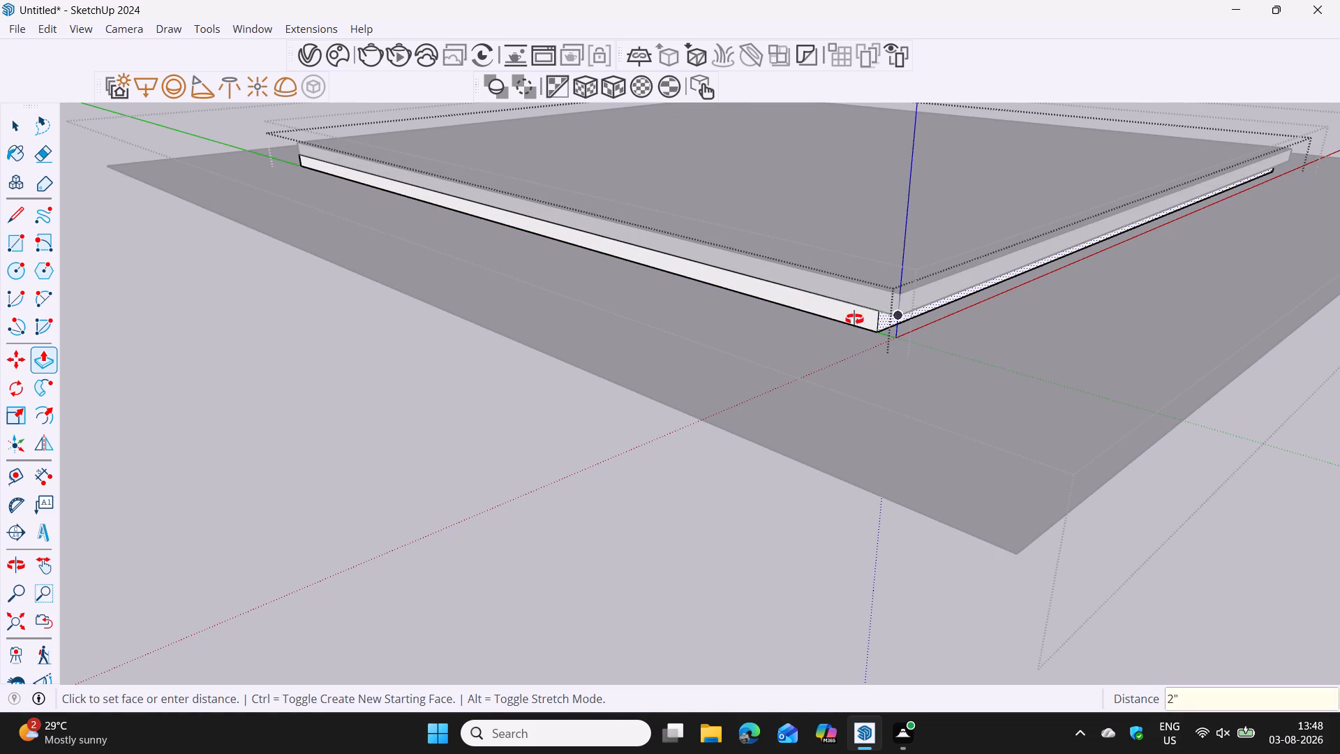
Push the lower panel's side face along the green axis inward by the same 2".
{"action": "scroll", "coordinate": [854, 319], "scroll_direction": "up", "scroll_amount": 1}
{"action": "middle_click_drag", "start_coordinate": [854, 319], "coordinate": [750, 295]}
{"action": "key", "text": "space"}
{"action": "left_click", "coordinate": [955, 353]}
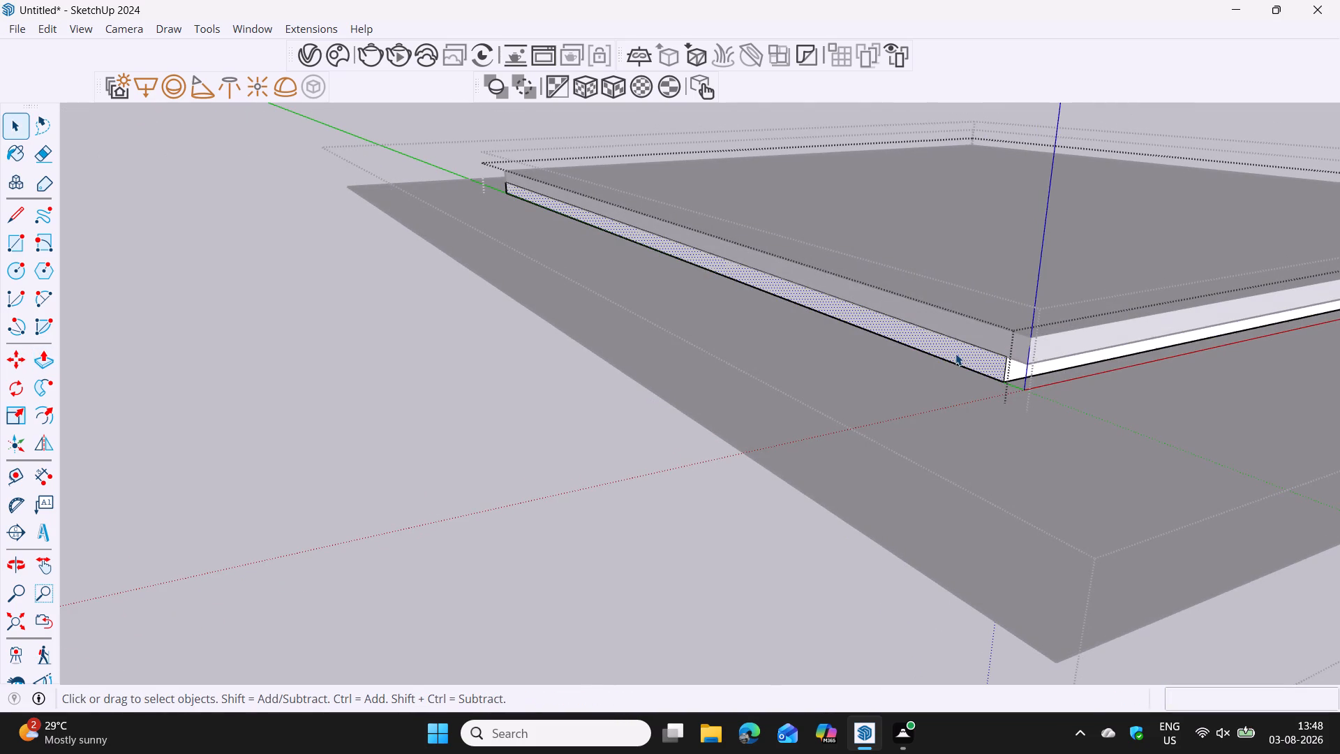
{"action": "key", "text": "p"}
{"action": "double_click", "coordinate": [956, 353]}
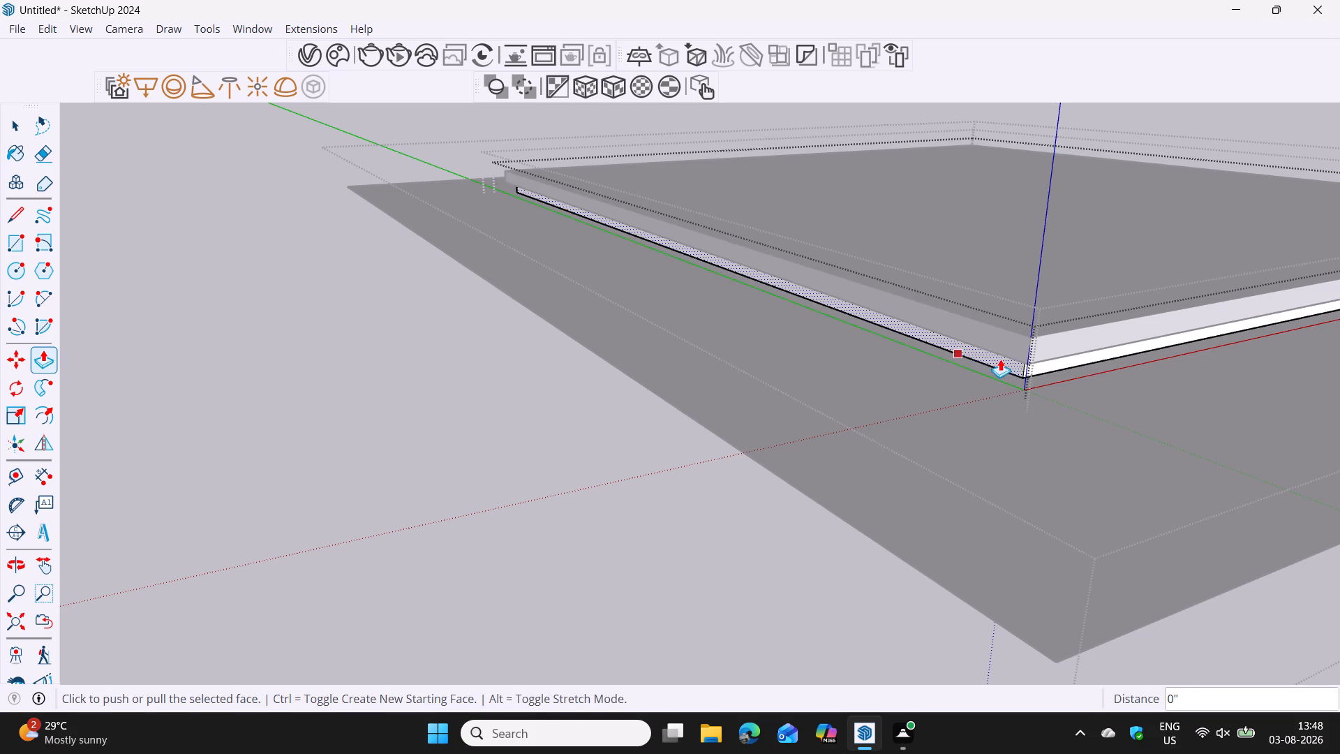
Push the lower panel's opposite side face, farthest from the green axis, inward by the same 2".
{"action": "scroll", "coordinate": [1023, 366], "scroll_direction": "down", "scroll_amount": 5}
{"action": "middle_click_drag", "start_coordinate": [1083, 368], "coordinate": [489, 461], "text": "shift"}
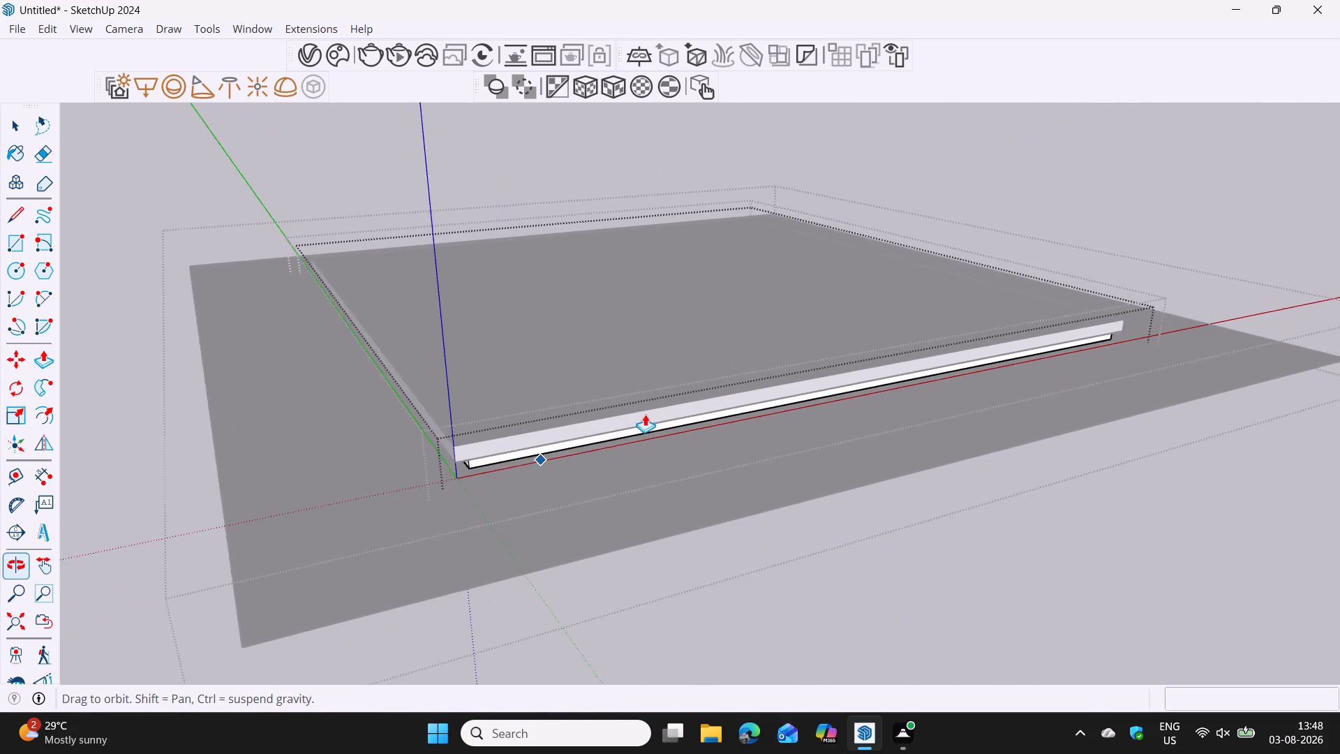
{"action": "middle_click_drag", "start_coordinate": [1026, 324], "coordinate": [737, 411], "text": "shift"}
{"action": "middle_click_drag", "start_coordinate": [816, 401], "coordinate": [459, 372]}
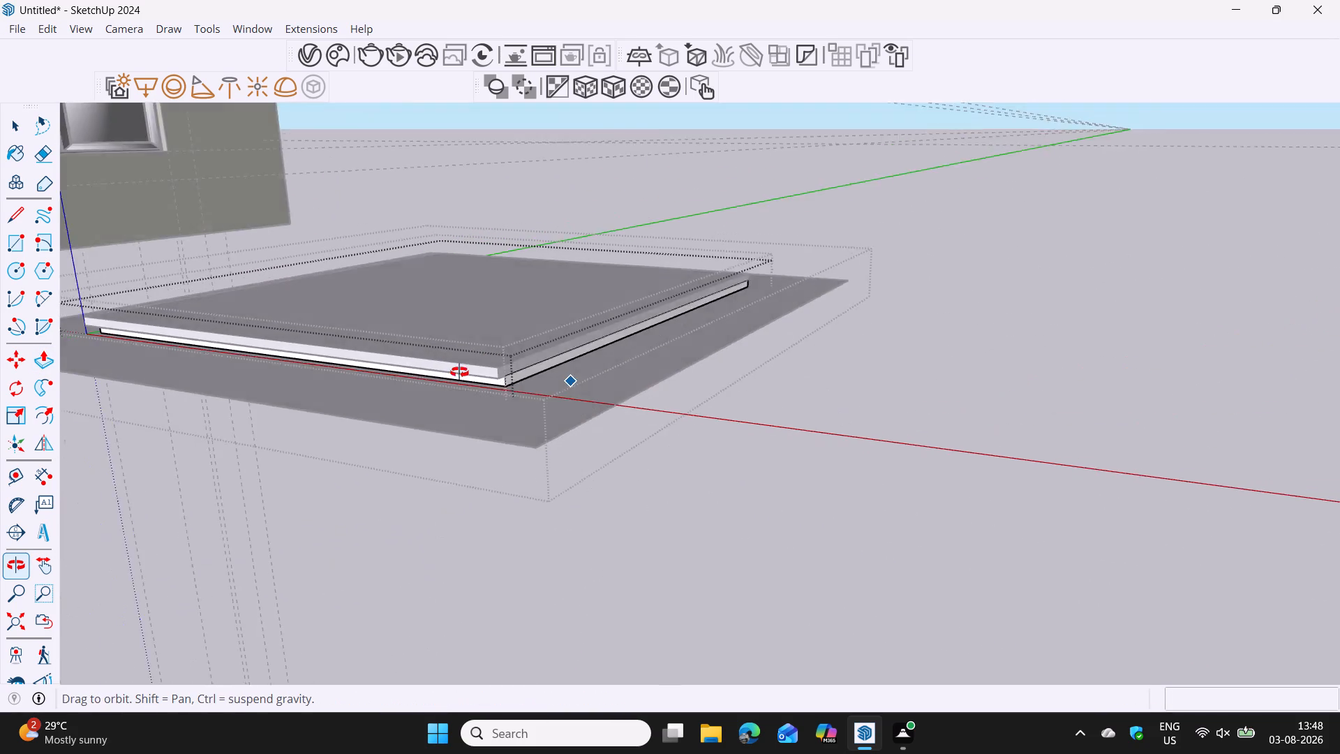
{"action": "middle_click_drag", "start_coordinate": [459, 372], "coordinate": [562, 363]}
{"action": "scroll", "coordinate": [567, 362], "scroll_direction": "up", "scroll_amount": 10}
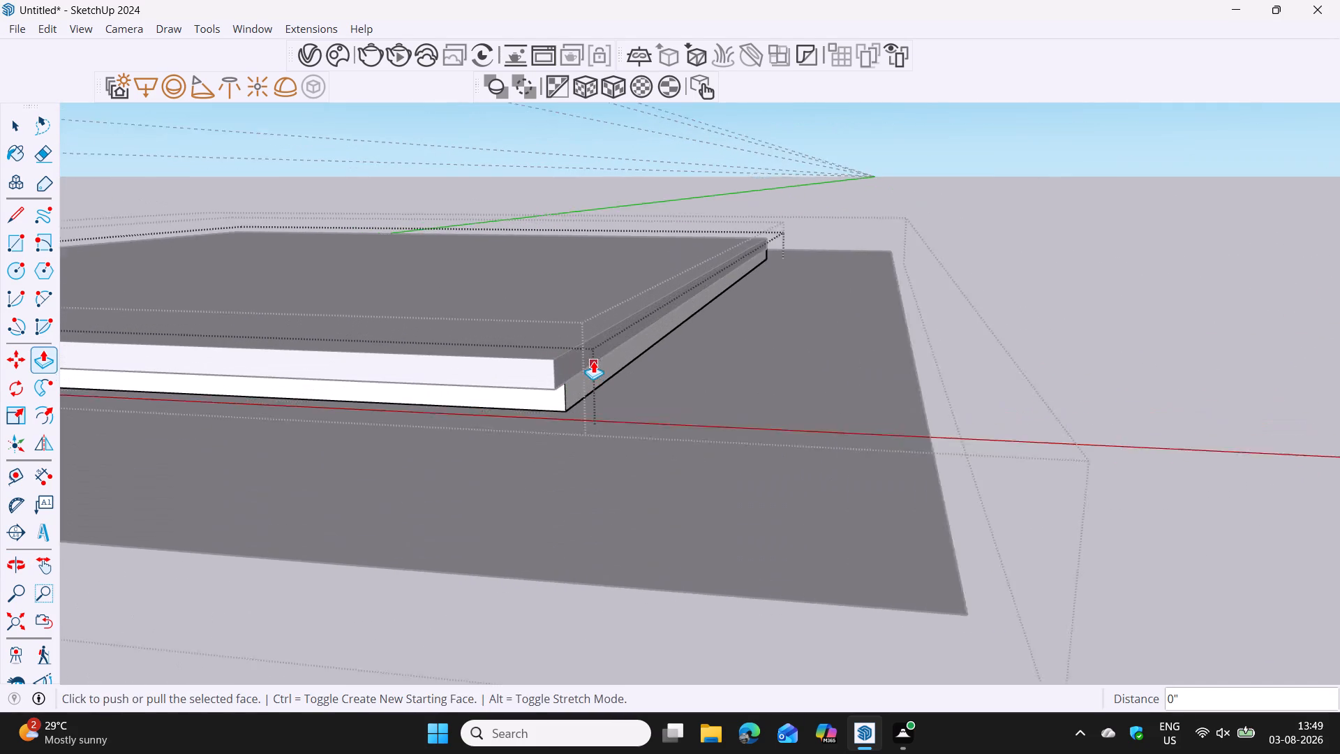
{"action": "scroll", "coordinate": [593, 361], "scroll_direction": "up", "scroll_amount": 4}
{"action": "key", "text": "space"}
{"action": "left_click", "coordinate": [609, 382]}
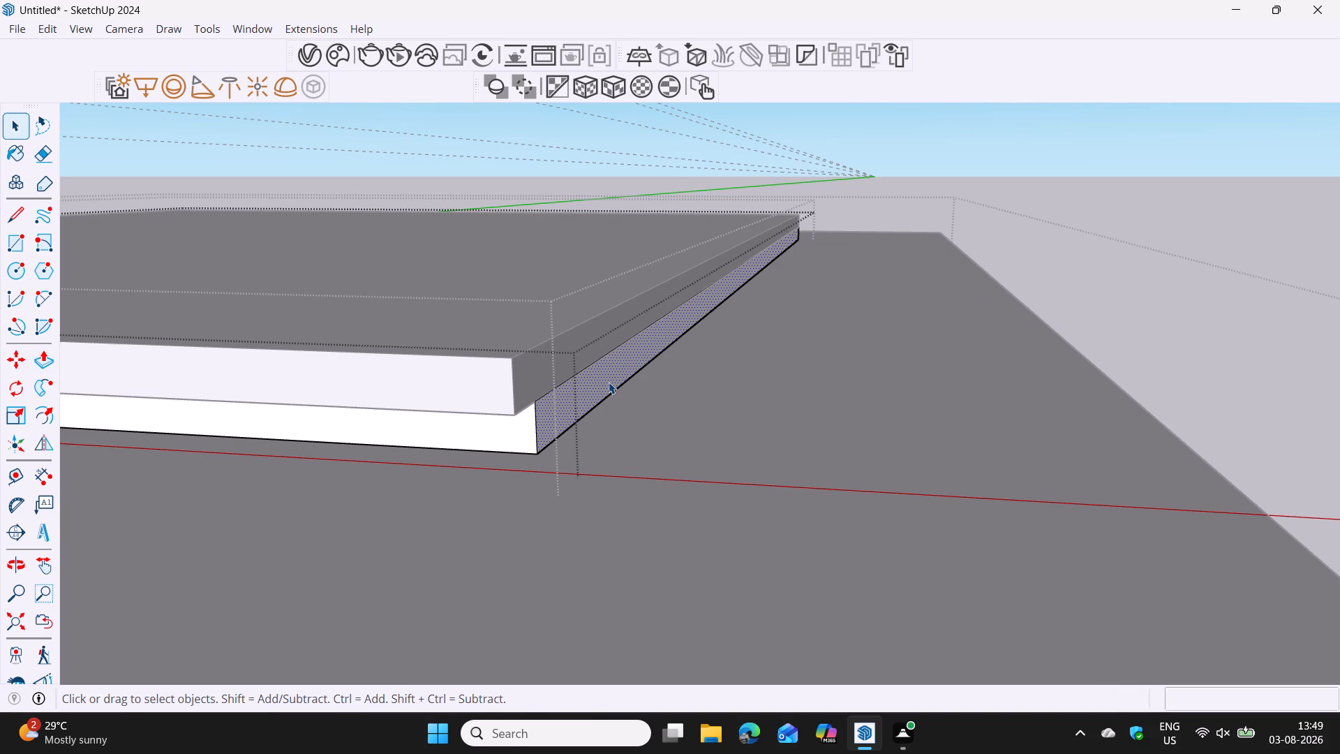
{"action": "key", "text": "p"}
{"action": "double_click", "coordinate": [605, 385]}
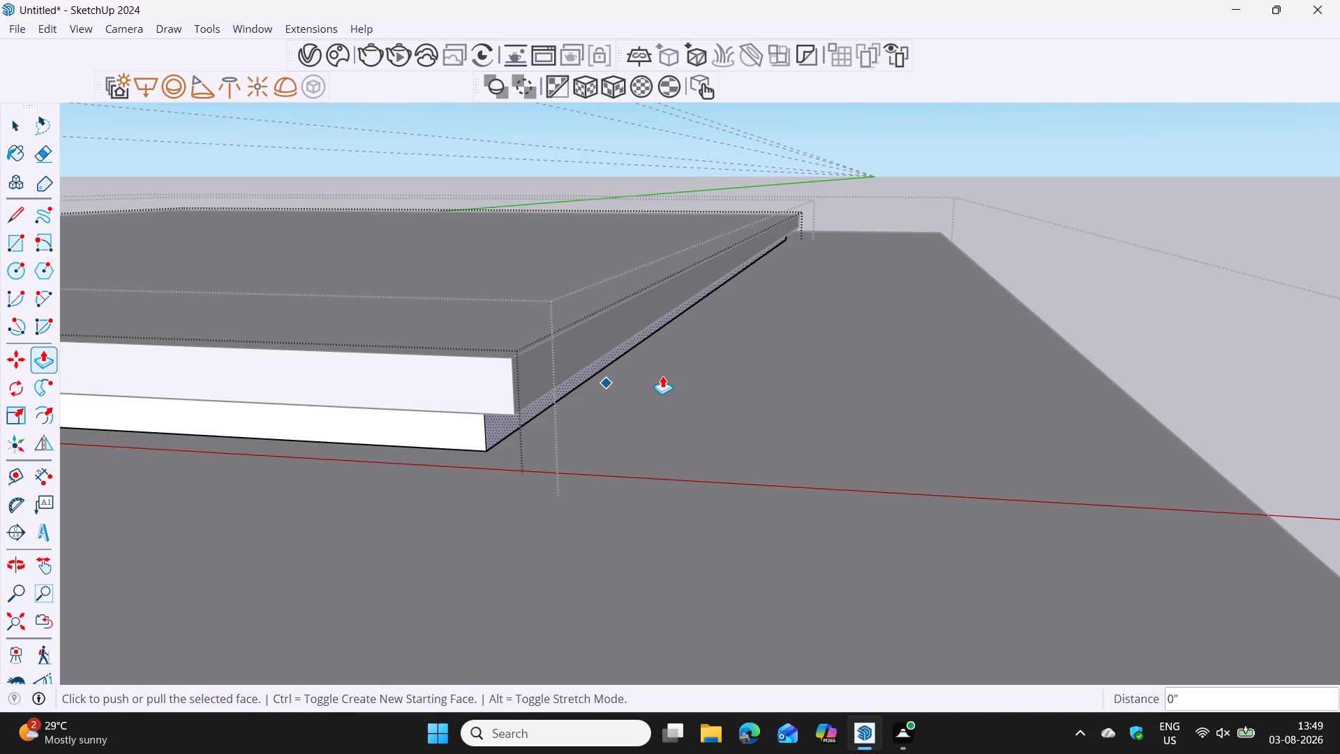
Push the lower panel's back face inward by the same 2".
{"action": "scroll", "coordinate": [663, 376], "scroll_direction": "down", "scroll_amount": 5}
{"action": "middle_click_drag", "start_coordinate": [745, 364], "coordinate": [419, 452]}
{"action": "middle_click_drag", "start_coordinate": [1175, 293], "coordinate": [428, 466], "text": "shift"}
{"action": "middle_click_drag", "start_coordinate": [697, 387], "coordinate": [198, 557], "text": "shift"}
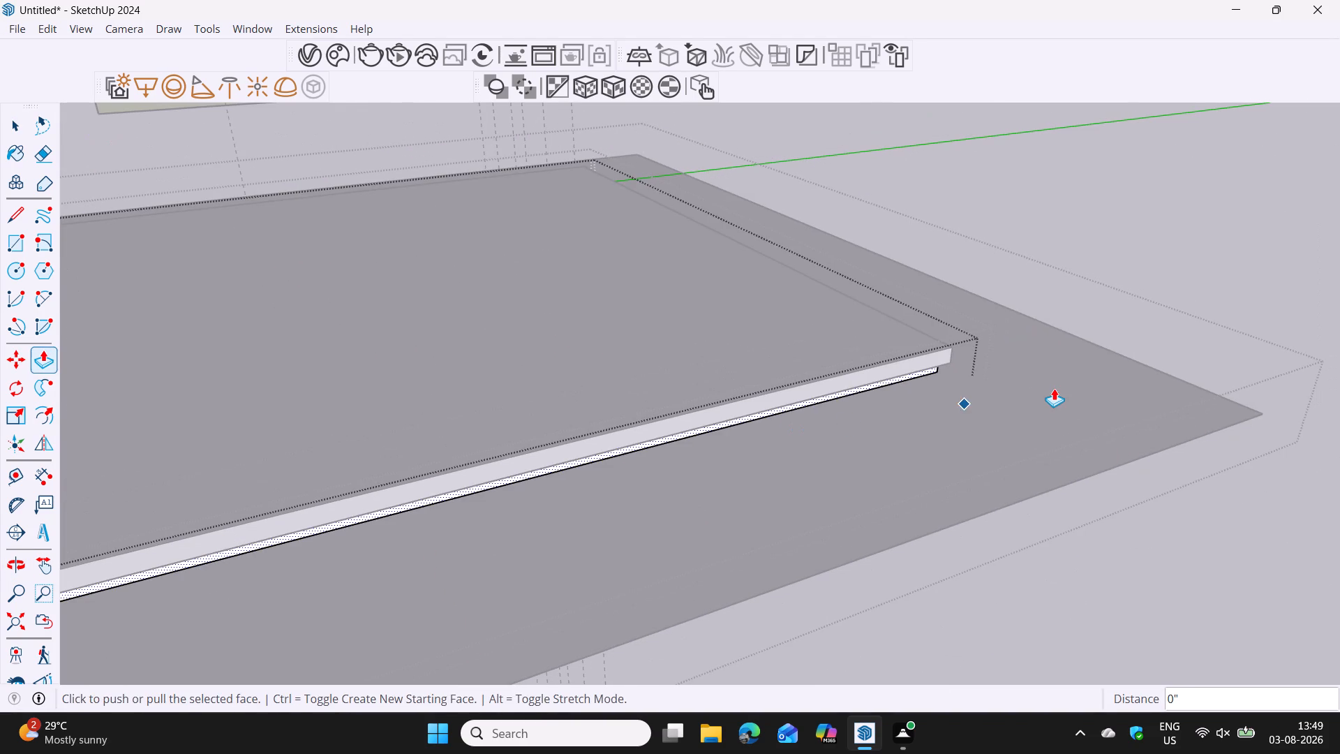
{"action": "middle_click_drag", "start_coordinate": [1041, 391], "coordinate": [639, 380]}
{"action": "middle_click_drag", "start_coordinate": [1056, 443], "coordinate": [928, 441], "text": "shift"}
{"action": "middle_click_drag", "start_coordinate": [905, 461], "coordinate": [891, 382]}
{"action": "scroll", "coordinate": [891, 382], "scroll_direction": "up", "scroll_amount": 4}
{"action": "middle_click_drag", "start_coordinate": [802, 285], "coordinate": [810, 348]}
{"action": "middle_click_drag", "start_coordinate": [832, 267], "coordinate": [809, 499], "text": "shift"}
{"action": "middle_click_drag", "start_coordinate": [810, 467], "coordinate": [809, 406]}
{"action": "scroll", "coordinate": [794, 391], "scroll_direction": "up", "scroll_amount": 3}
{"action": "key", "text": "space"}
{"action": "scroll", "coordinate": [794, 391], "scroll_direction": "up", "scroll_amount": 1}
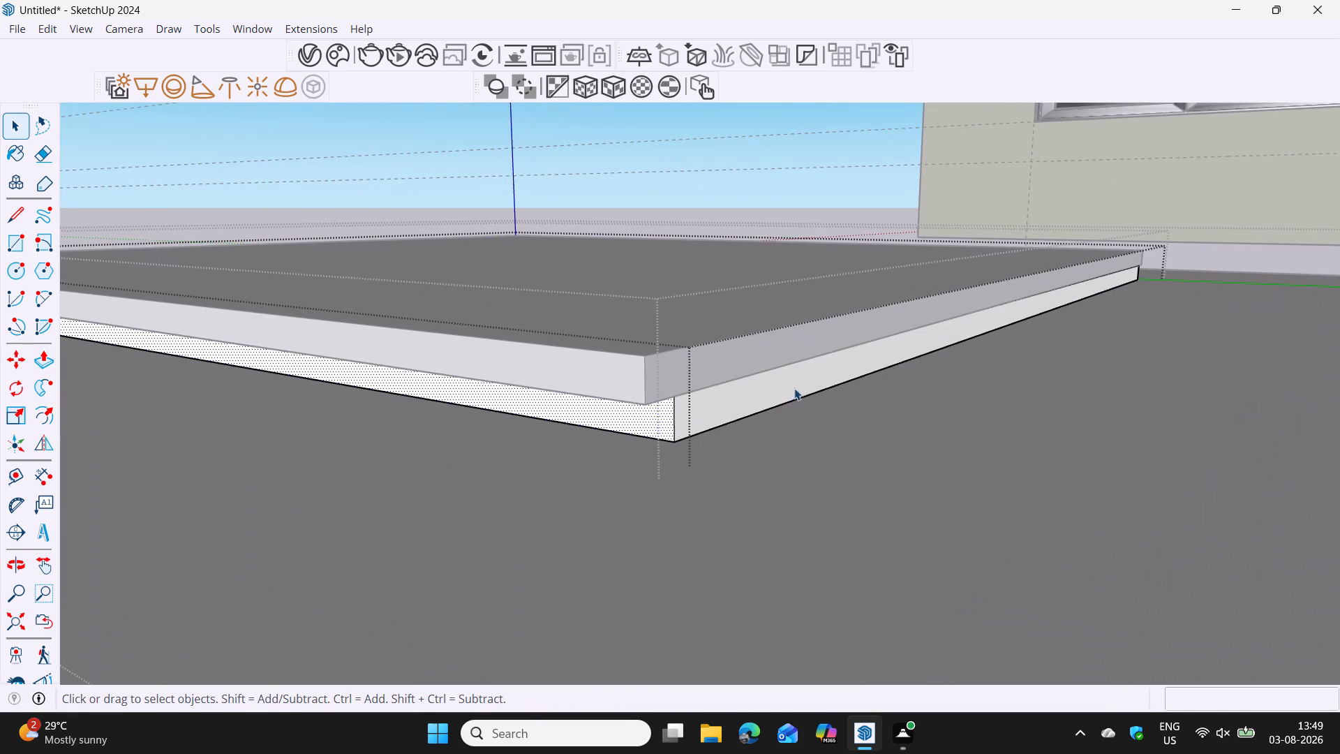
{"action": "left_click", "coordinate": [793, 385]}
{"action": "key", "text": "p"}
{"action": "double_click", "coordinate": [776, 387]}
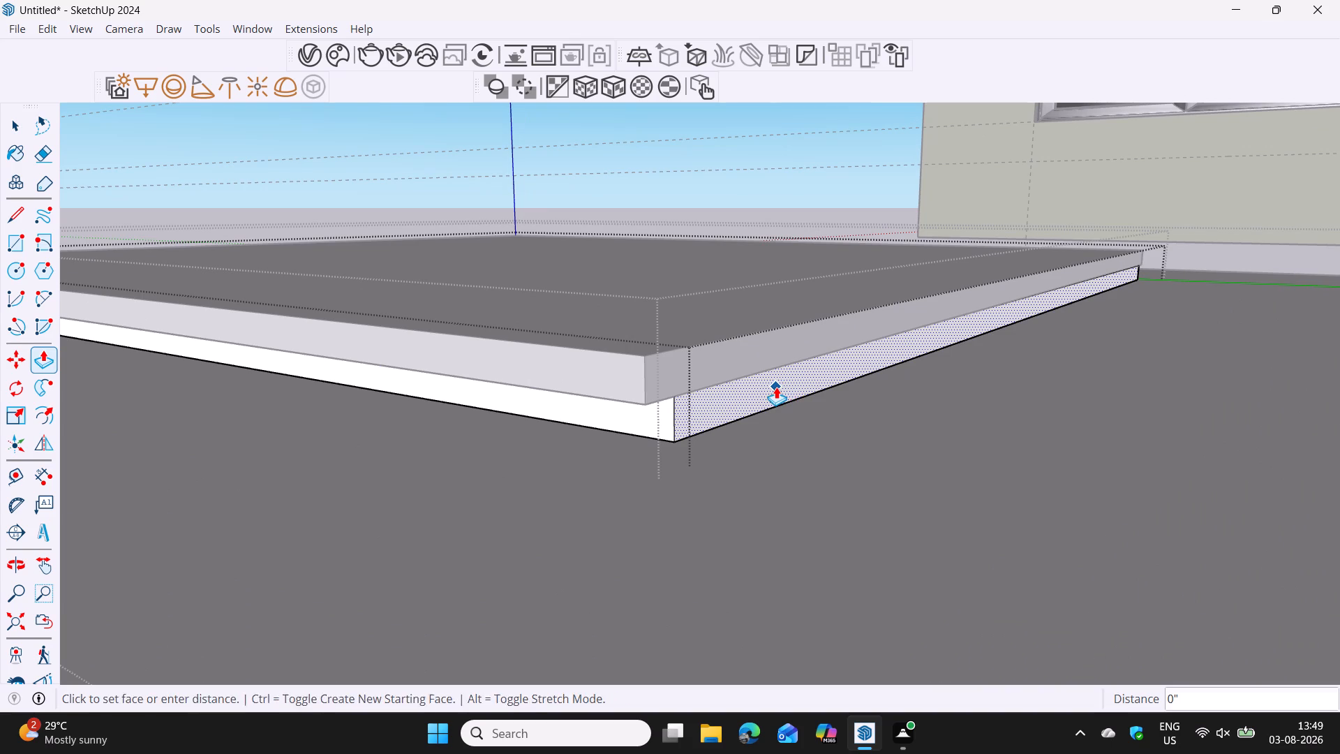
Examine the lower panel's recessed sides all the way around beneath the upper panel.
{"action": "scroll", "coordinate": [710, 408], "scroll_direction": "down", "scroll_amount": 6}
{"action": "middle_click_drag", "start_coordinate": [674, 424], "coordinate": [690, 438], "text": "shift"}
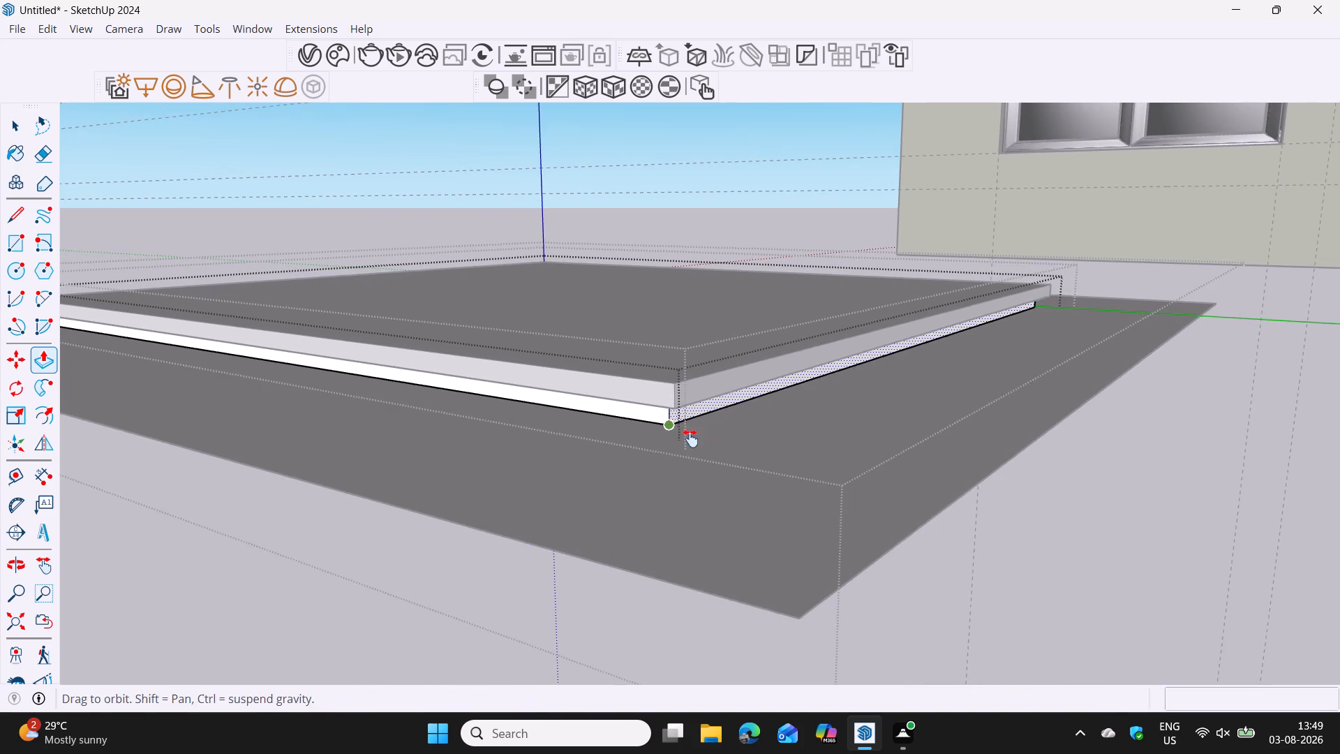
{"action": "middle_click_drag", "start_coordinate": [690, 438], "coordinate": [738, 475], "text": "shift"}
{"action": "middle_click_drag", "start_coordinate": [672, 478], "coordinate": [851, 448]}
{"action": "middle_click_drag", "start_coordinate": [395, 505], "coordinate": [680, 448], "text": "shift"}
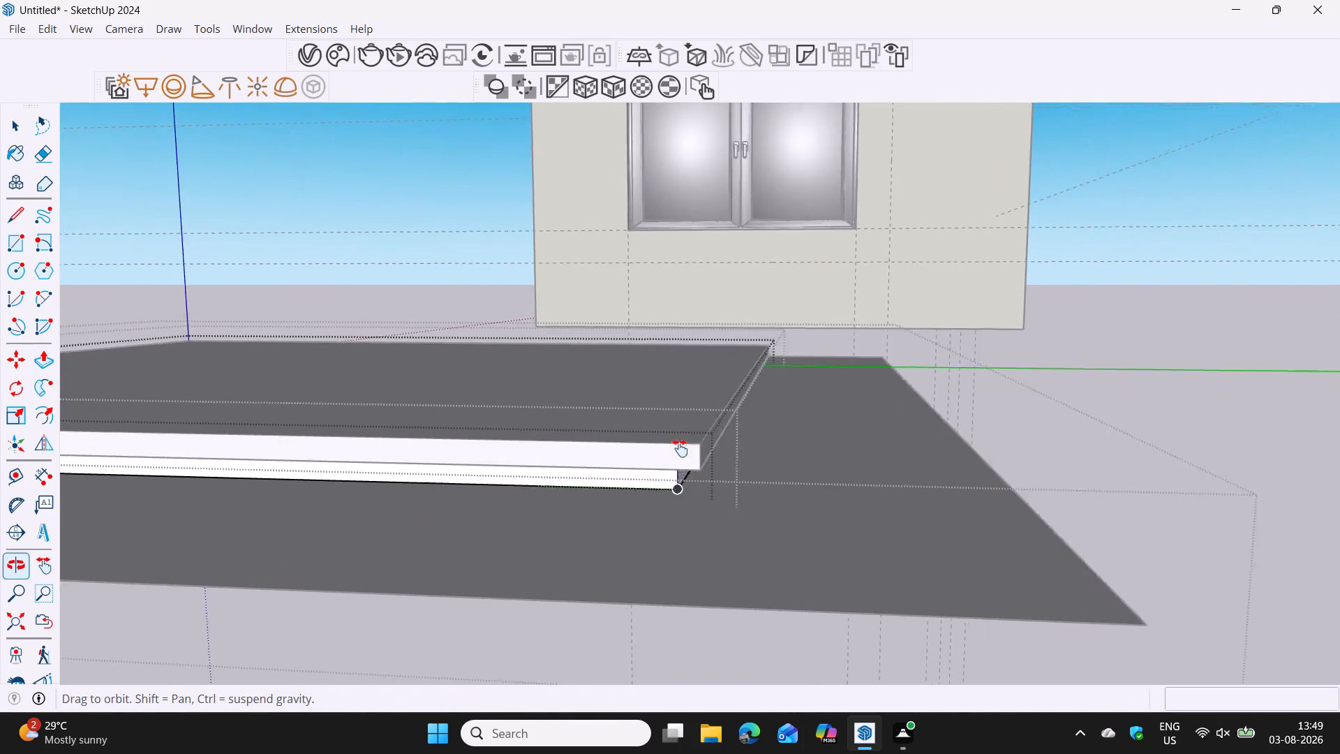
{"action": "middle_click_drag", "start_coordinate": [680, 448], "coordinate": [833, 429], "text": "shift"}
{"action": "middle_click_drag", "start_coordinate": [179, 413], "coordinate": [650, 410], "text": "shift"}
{"action": "middle_click_drag", "start_coordinate": [173, 436], "coordinate": [267, 434], "text": "shift"}
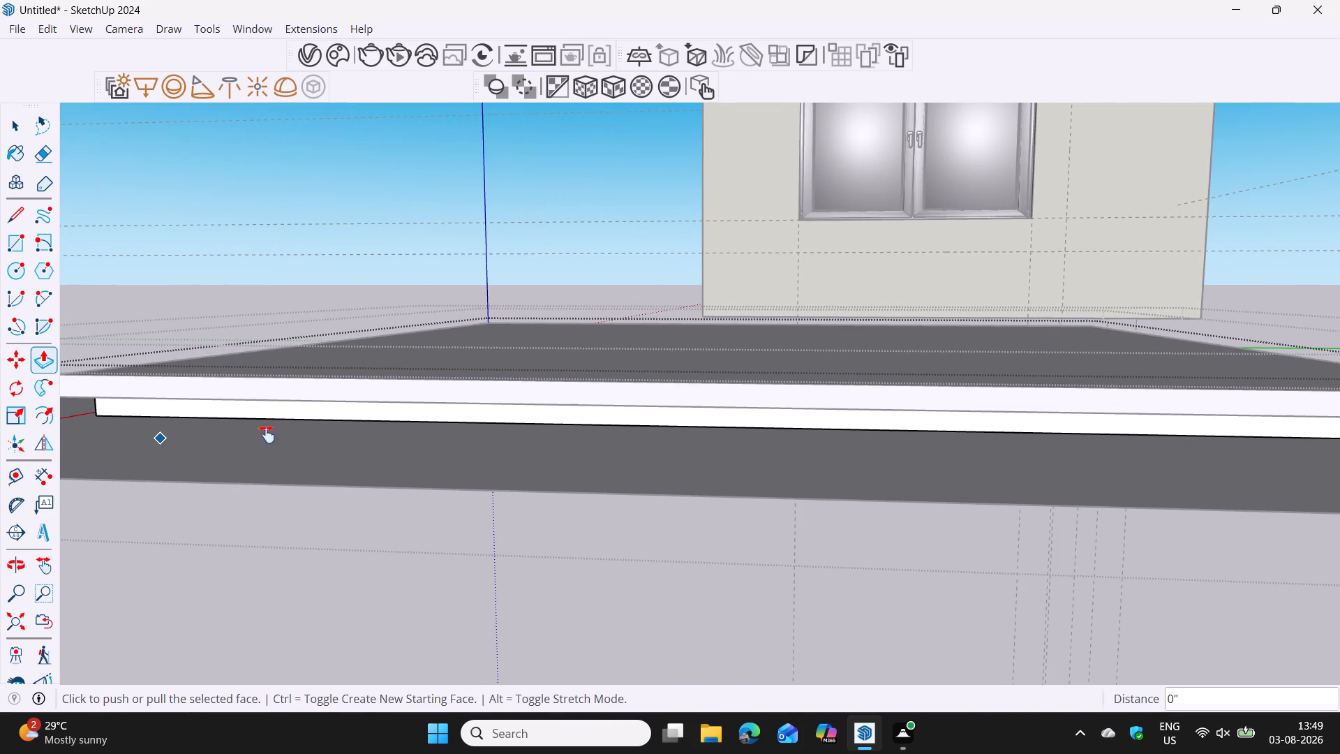
{"action": "middle_click_drag", "start_coordinate": [267, 434], "coordinate": [519, 423], "text": "shift"}
{"action": "middle_click_drag", "start_coordinate": [407, 394], "coordinate": [745, 363]}
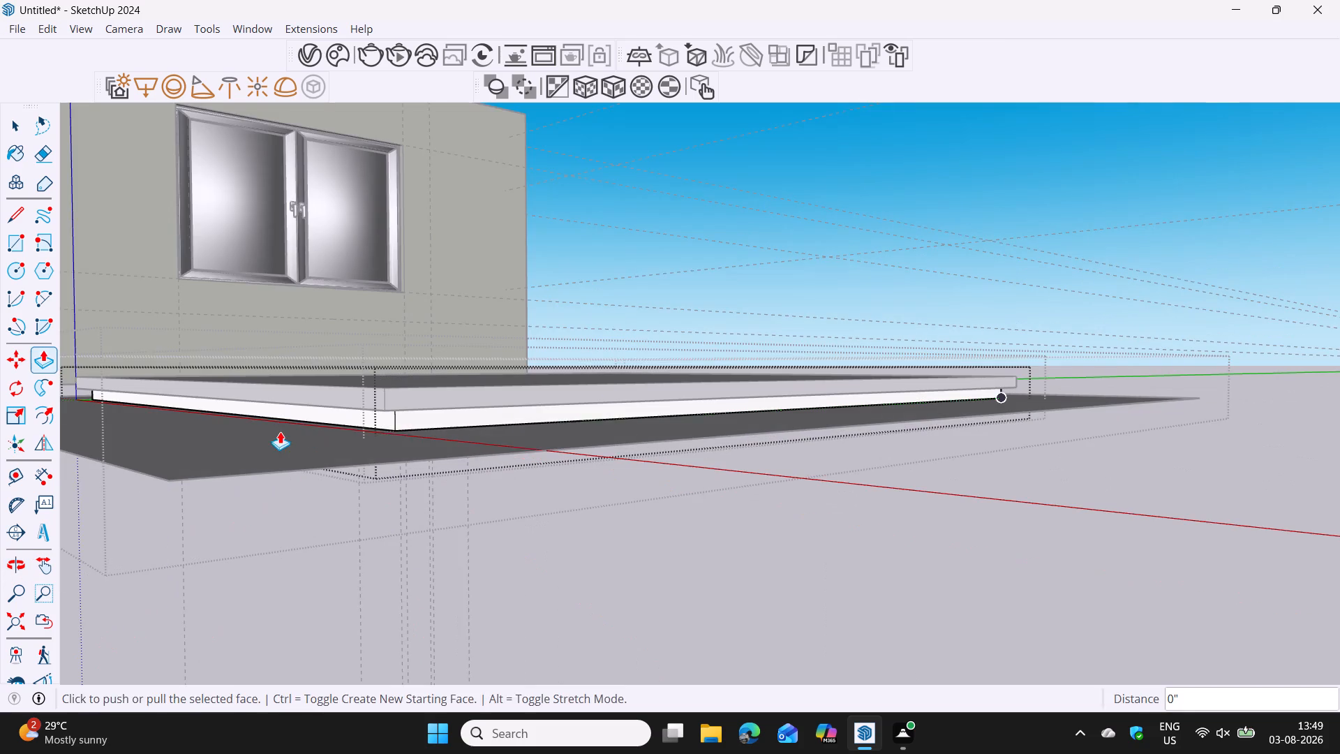
Examine the recess under the upper ceiling panel from the remaining sides, along the red and green axes.
{"action": "middle_click_drag", "start_coordinate": [283, 431], "coordinate": [605, 455], "text": "shift"}
{"action": "middle_click_drag", "start_coordinate": [285, 391], "coordinate": [564, 435], "text": "shift"}
{"action": "middle_click_drag", "start_coordinate": [127, 448], "coordinate": [130, 448], "text": "shift"}
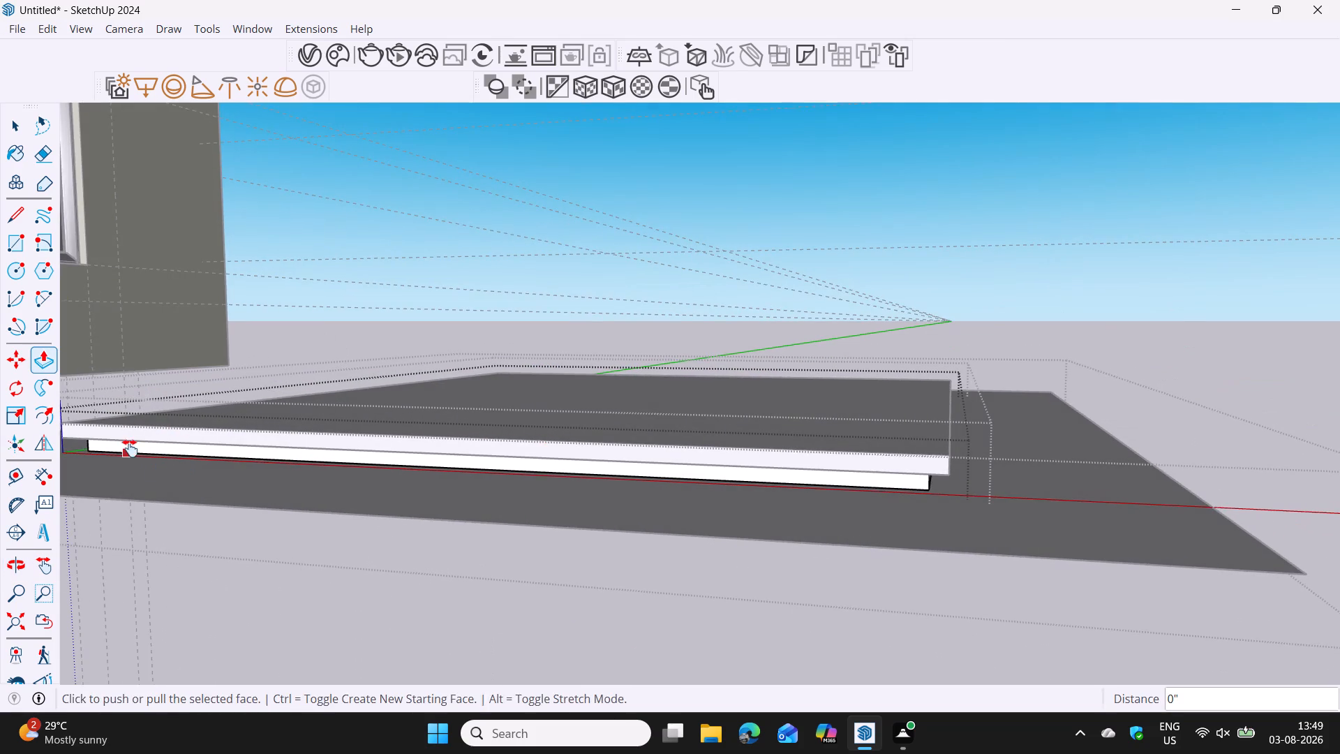
{"action": "middle_click_drag", "start_coordinate": [130, 448], "coordinate": [407, 448], "text": "shift"}
{"action": "middle_click_drag", "start_coordinate": [308, 446], "coordinate": [573, 441]}
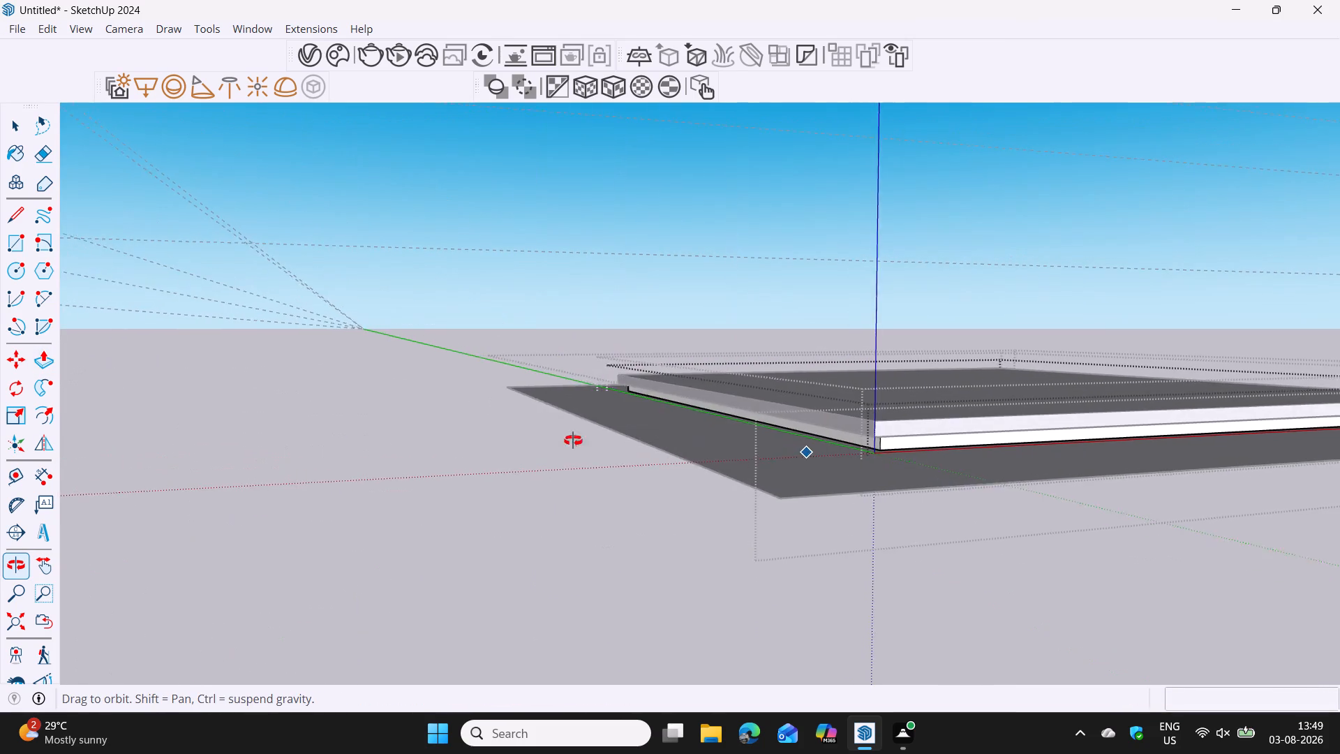
{"action": "middle_click_drag", "start_coordinate": [573, 441], "coordinate": [819, 448]}
{"action": "middle_click_drag", "start_coordinate": [818, 448], "coordinate": [523, 464]}
Finish editing the lower panel and exit its nested groups back to the top level of the model.
{"action": "key", "text": "space"}
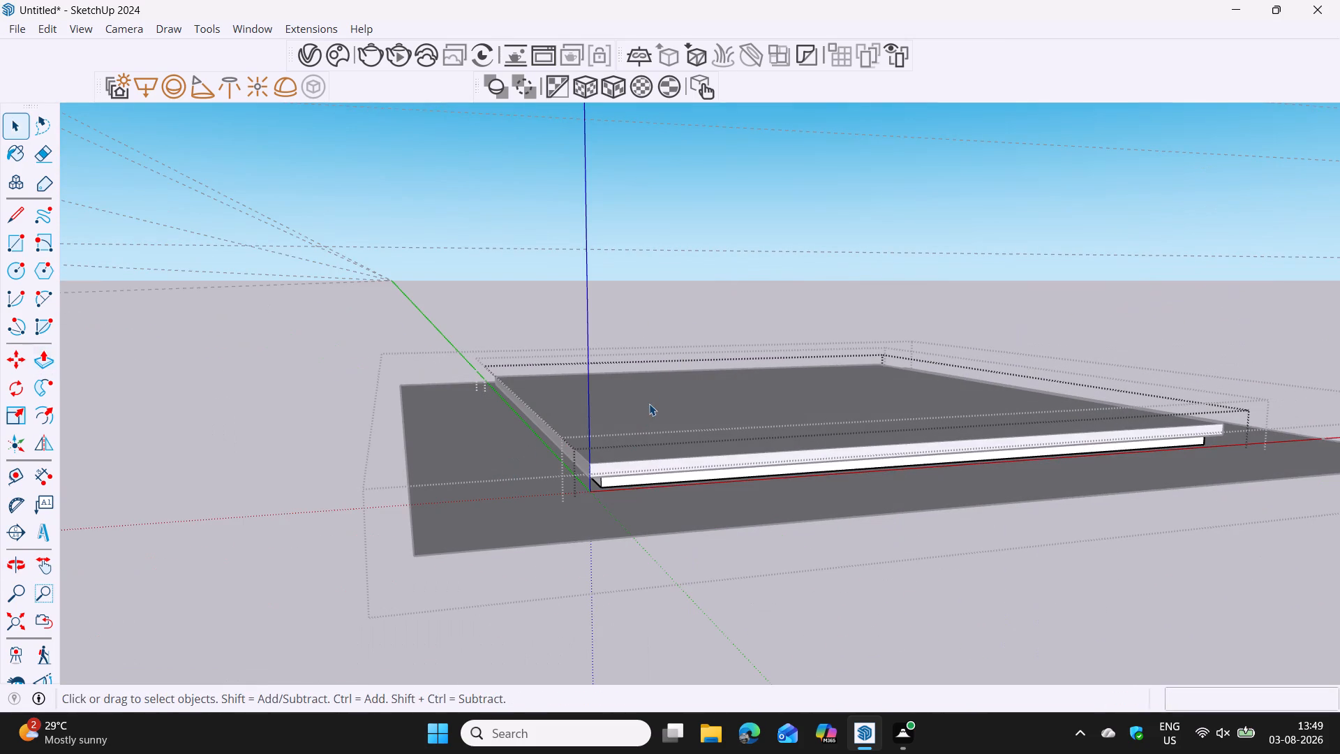
{"action": "scroll", "coordinate": [649, 404], "scroll_direction": "down", "scroll_amount": 4}
{"action": "middle_click_drag", "start_coordinate": [735, 392], "coordinate": [533, 487], "text": "shift"}
{"action": "middle_click_drag", "start_coordinate": [640, 443], "coordinate": [595, 457]}
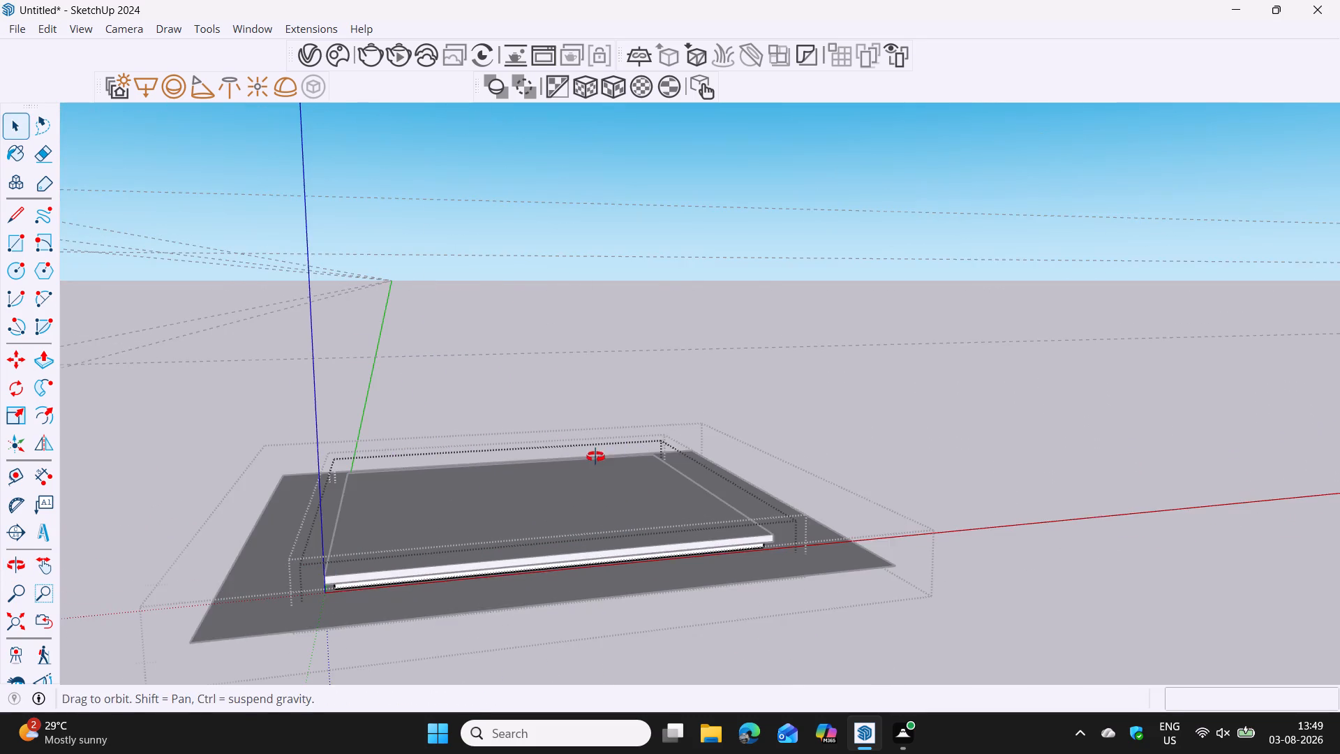
{"action": "middle_click_drag", "start_coordinate": [595, 457], "coordinate": [544, 461]}
{"action": "left_click", "coordinate": [929, 341]}
{"action": "left_click", "coordinate": [871, 395]}
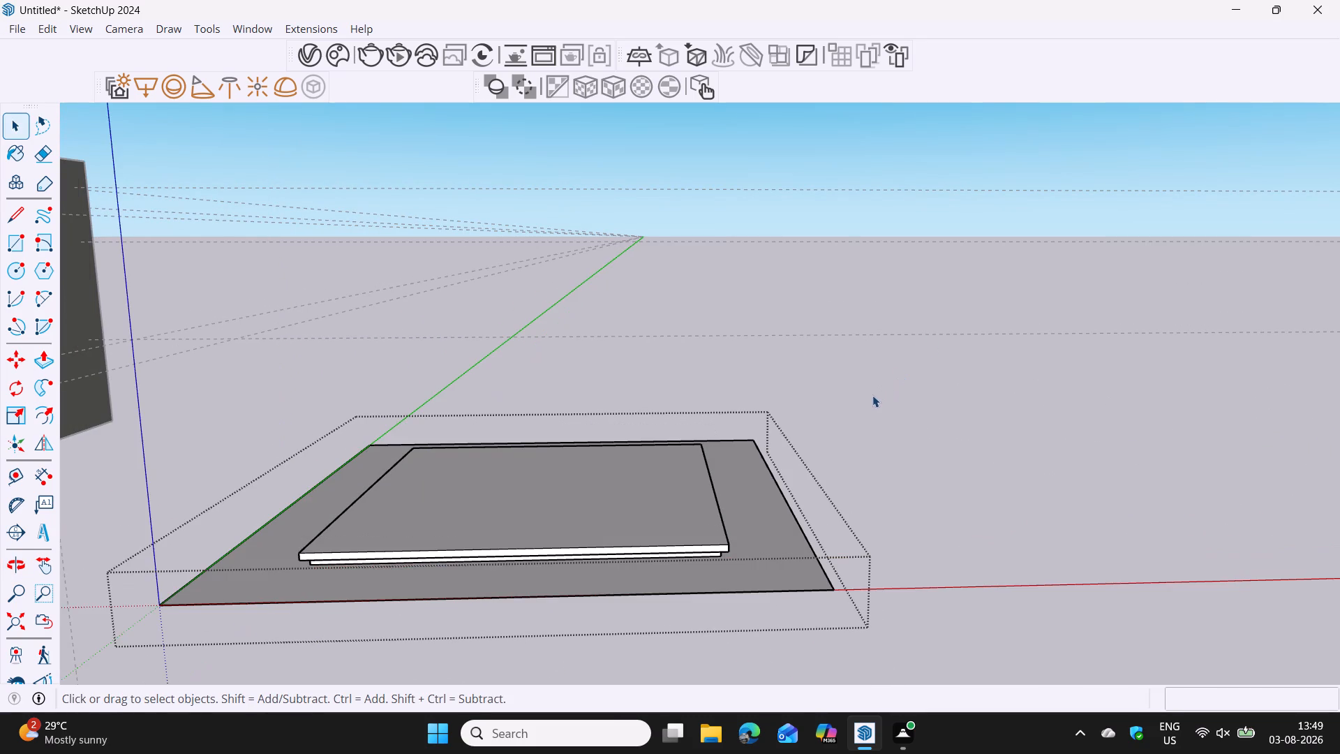
{"action": "left_click", "coordinate": [911, 397]}
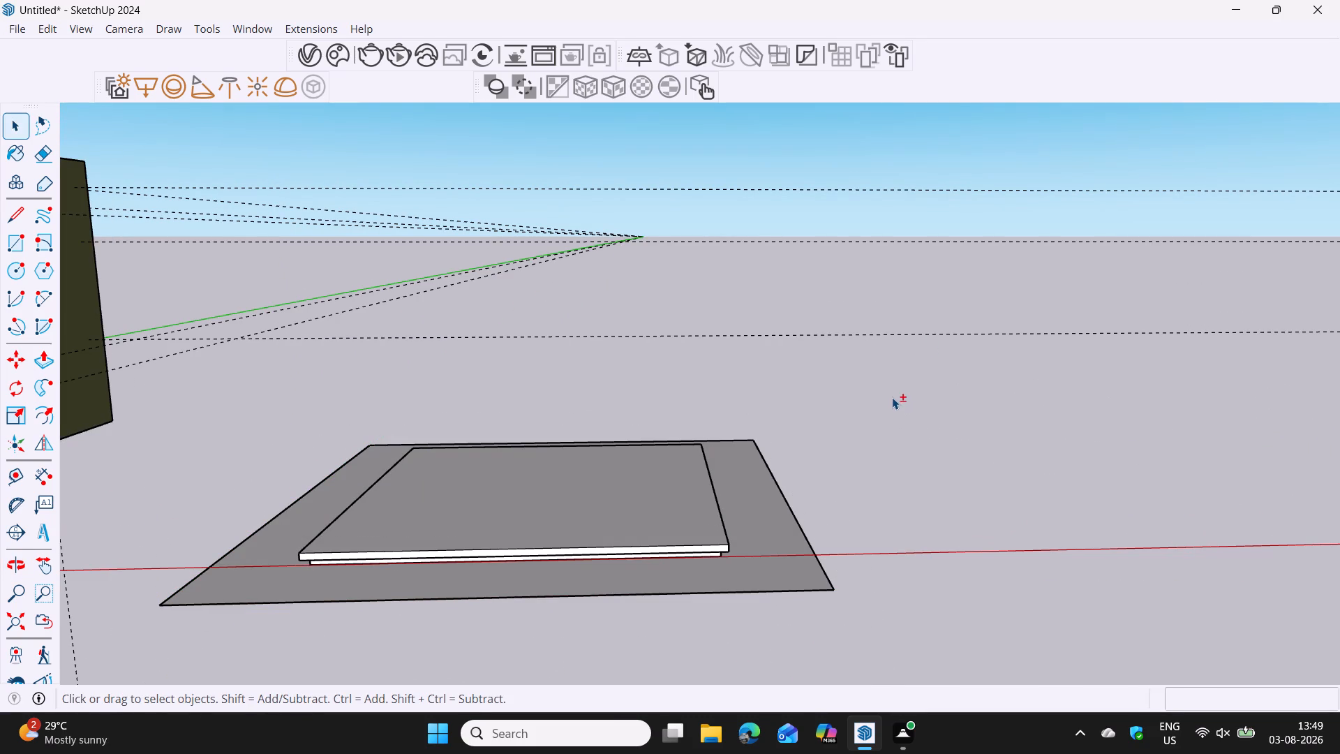
Examine the stacked ceiling panels on their base sheet from several sides, including their position relative to the window wall.
{"action": "middle_click_drag", "start_coordinate": [892, 397], "coordinate": [997, 349], "text": "shift"}
{"action": "middle_click_drag", "start_coordinate": [1015, 361], "coordinate": [867, 420]}
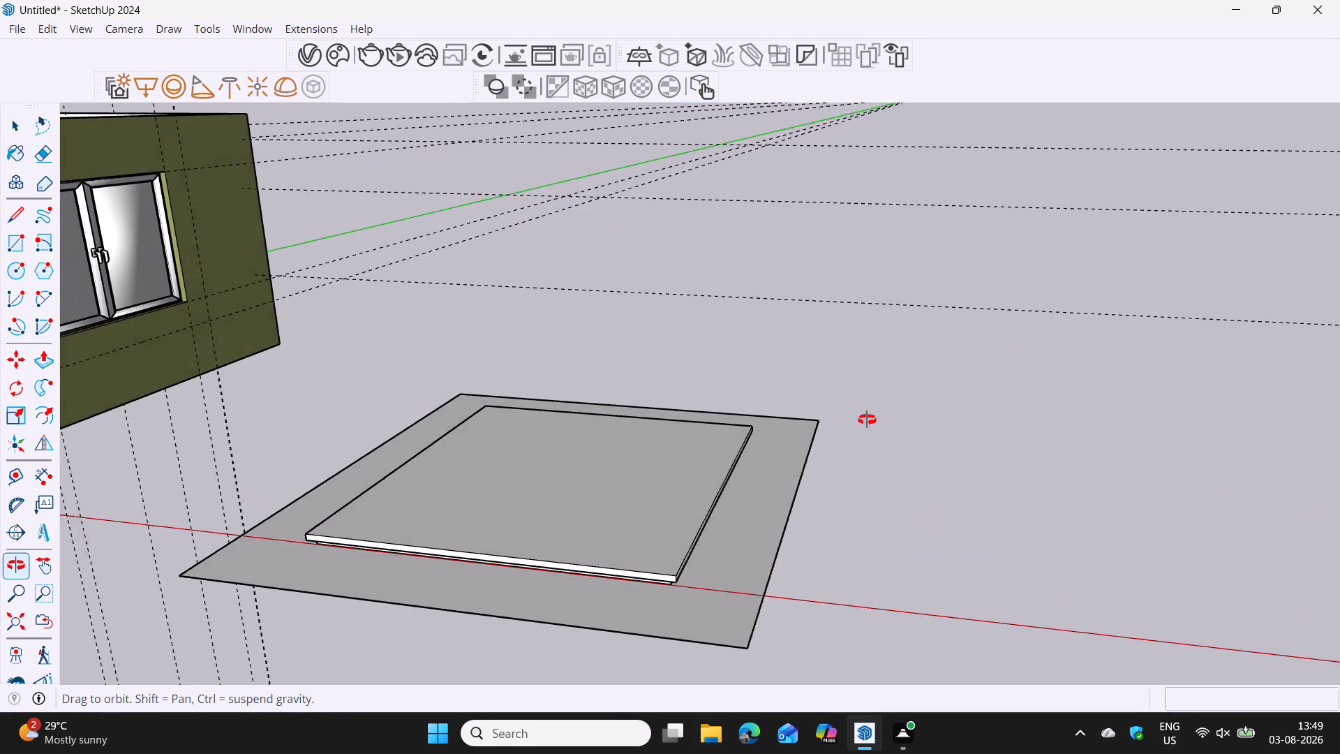
{"action": "middle_click_drag", "start_coordinate": [867, 420], "coordinate": [590, 443]}
{"action": "middle_click_drag", "start_coordinate": [539, 446], "coordinate": [847, 371], "text": "shift"}
{"action": "middle_click_drag", "start_coordinate": [844, 377], "coordinate": [673, 382]}
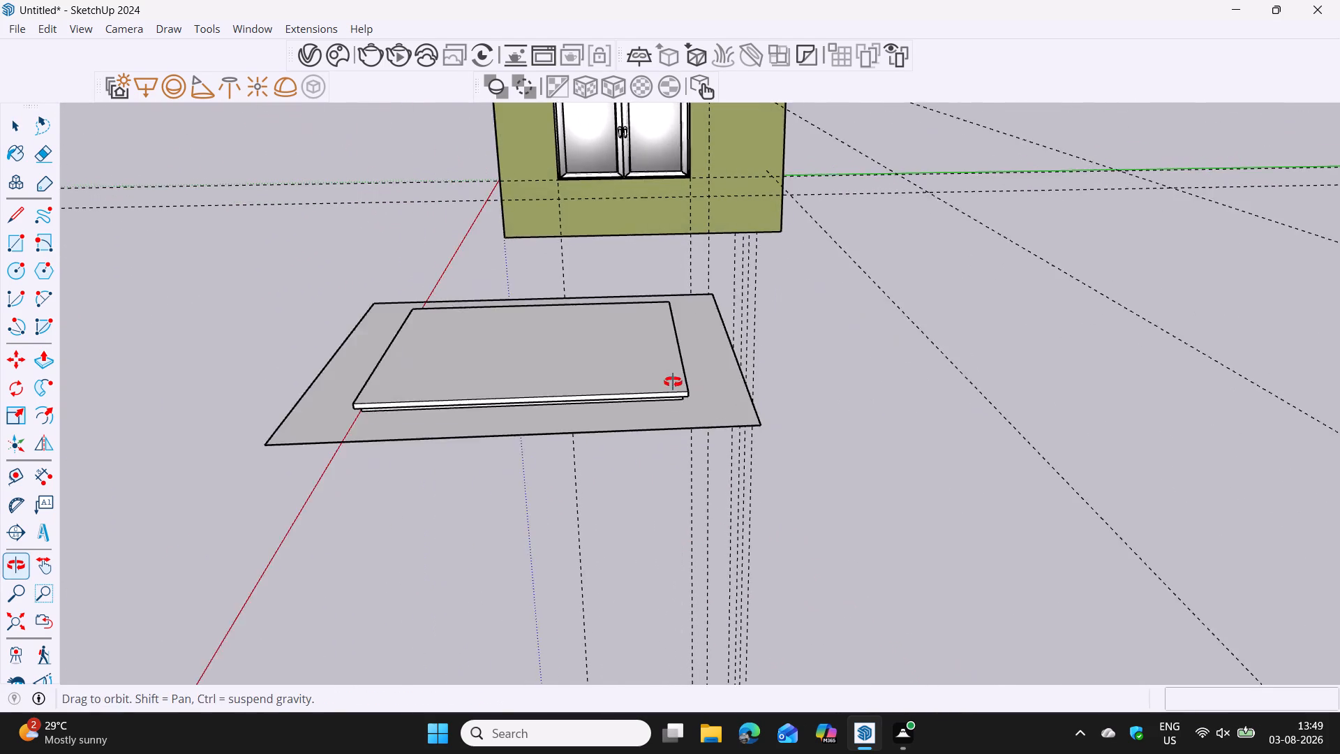
{"action": "middle_click_drag", "start_coordinate": [673, 382], "coordinate": [672, 382]}
{"action": "middle_click_drag", "start_coordinate": [621, 362], "coordinate": [785, 359], "text": "shift"}
{"action": "middle_click_drag", "start_coordinate": [568, 390], "coordinate": [563, 346]}
{"action": "middle_click_drag", "start_coordinate": [590, 277], "coordinate": [682, 366], "text": "shift"}
{"action": "middle_click_drag", "start_coordinate": [685, 379], "coordinate": [685, 355]}
{"action": "scroll", "coordinate": [685, 355], "scroll_direction": "up", "scroll_amount": 1}
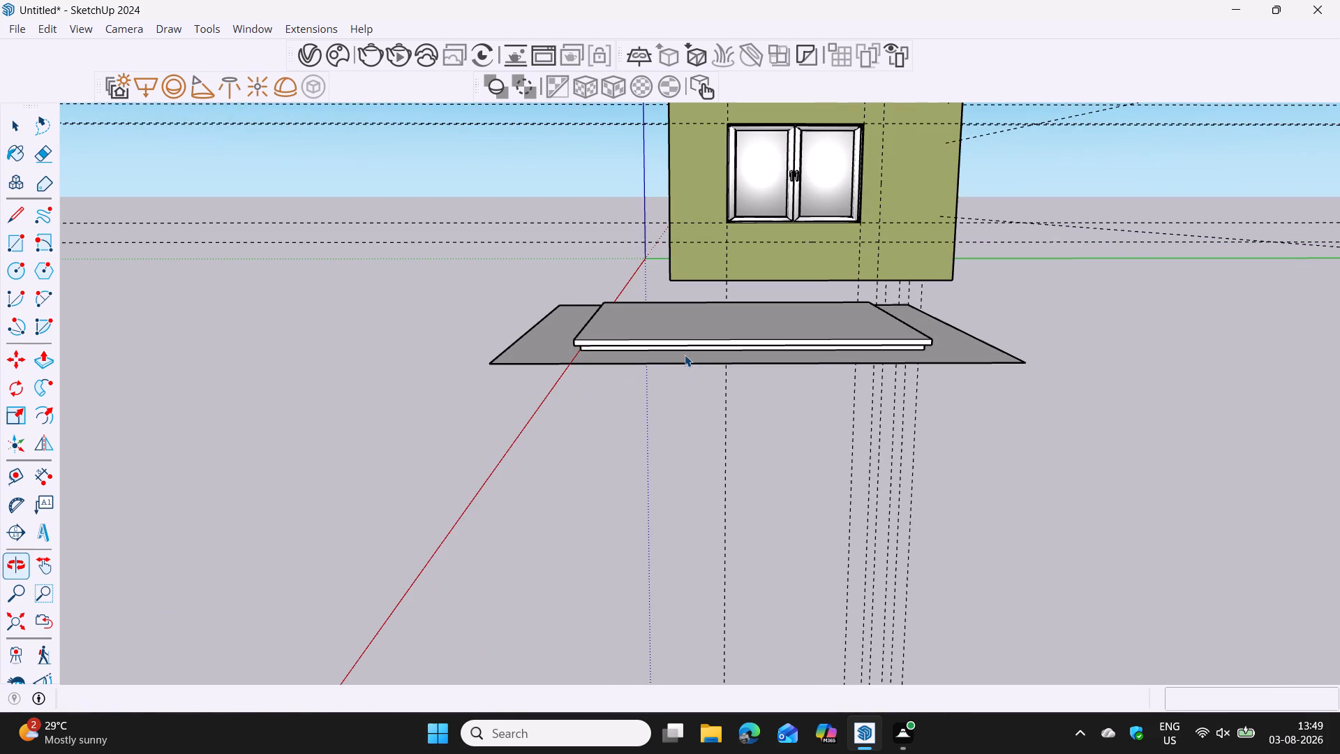
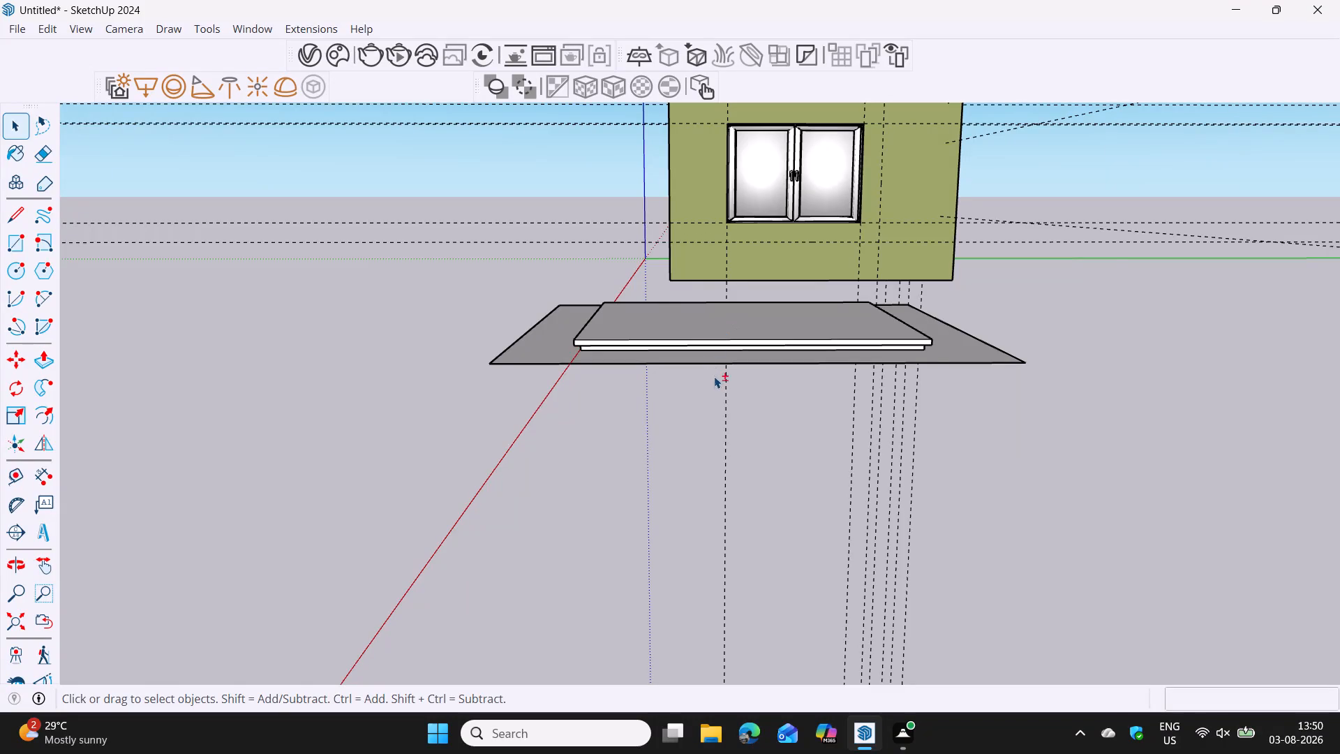
Examine the stepped slab beside the green-walled room from the front and from above.
{"action": "middle_click_drag", "start_coordinate": [714, 376], "coordinate": [630, 469], "text": "shift"}
{"action": "scroll", "coordinate": [743, 403], "scroll_direction": "up", "scroll_amount": 7}
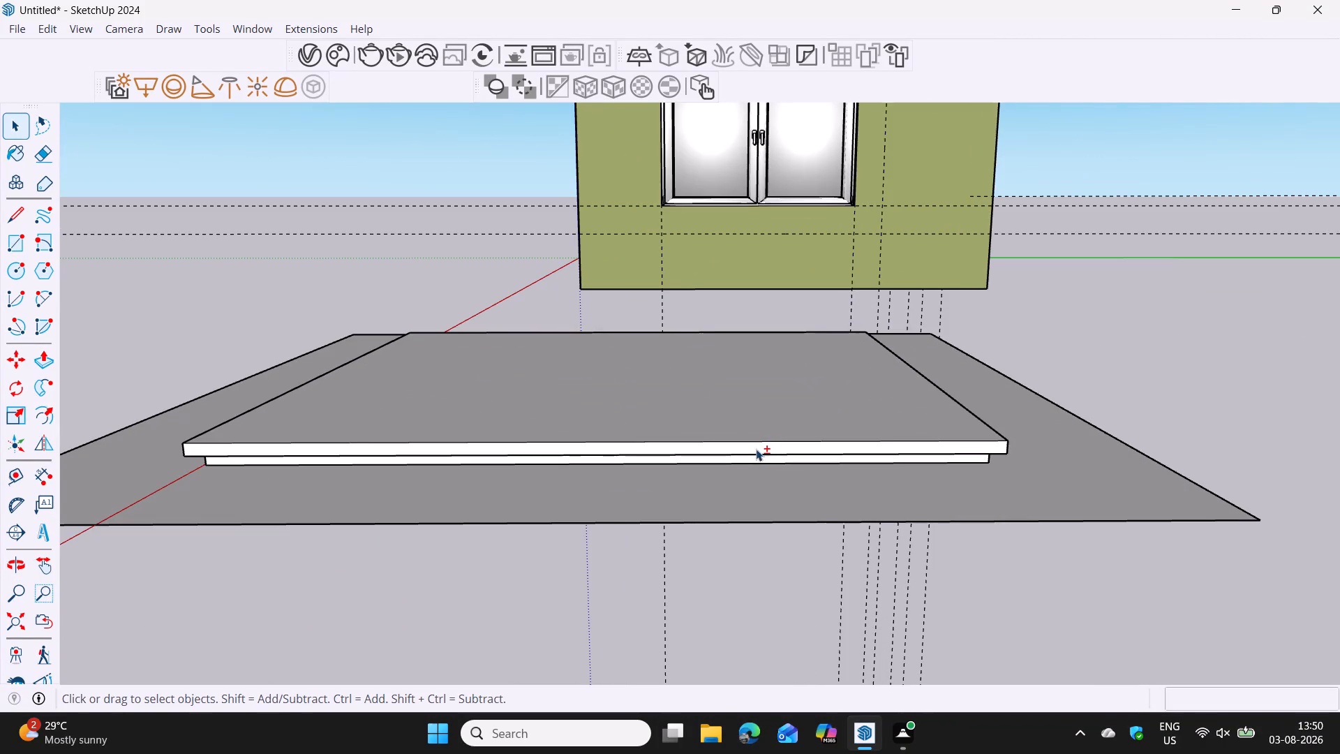
{"action": "middle_click_drag", "start_coordinate": [754, 449], "coordinate": [799, 419], "text": "shift"}
{"action": "scroll", "coordinate": [733, 451], "scroll_direction": "up", "scroll_amount": 7}
{"action": "scroll", "coordinate": [660, 445], "scroll_direction": "down", "scroll_amount": 3}
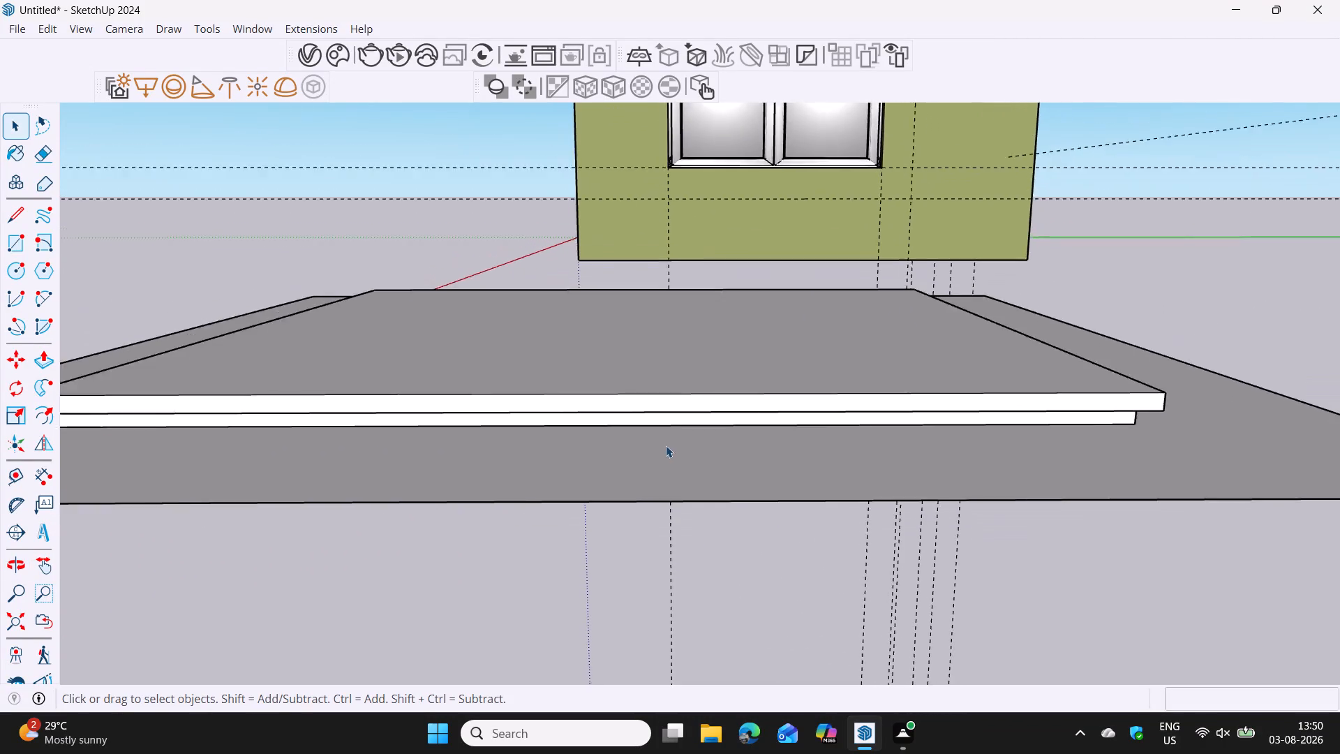
{"action": "scroll", "coordinate": [666, 445], "scroll_direction": "down", "scroll_amount": 7}
{"action": "middle_click_drag", "start_coordinate": [364, 452], "coordinate": [383, 498], "text": "shift"}
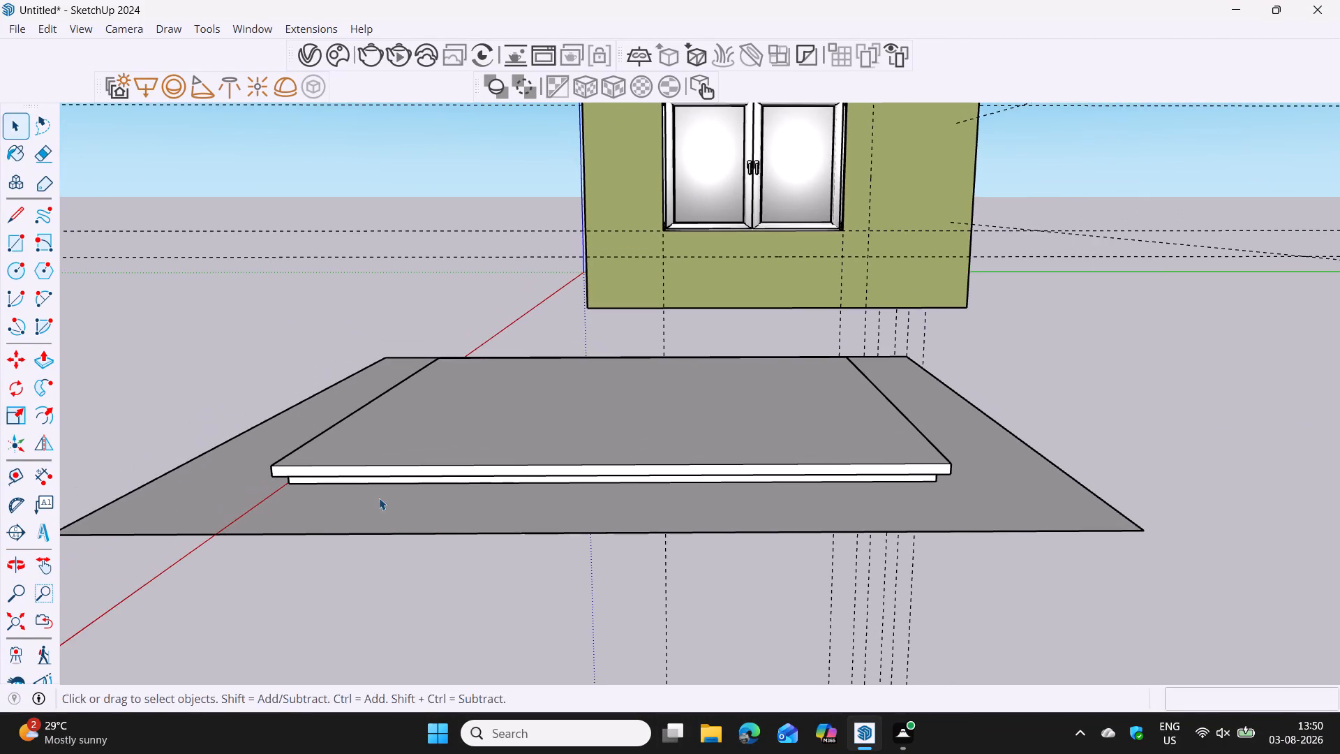
{"action": "middle_click_drag", "start_coordinate": [379, 498], "coordinate": [589, 625]}
{"action": "middle_click_drag", "start_coordinate": [566, 554], "coordinate": [701, 549], "text": "shift"}
{"action": "middle_click_drag", "start_coordinate": [715, 533], "coordinate": [602, 485], "text": "shift"}
{"action": "middle_click_drag", "start_coordinate": [487, 532], "coordinate": [787, 556]}
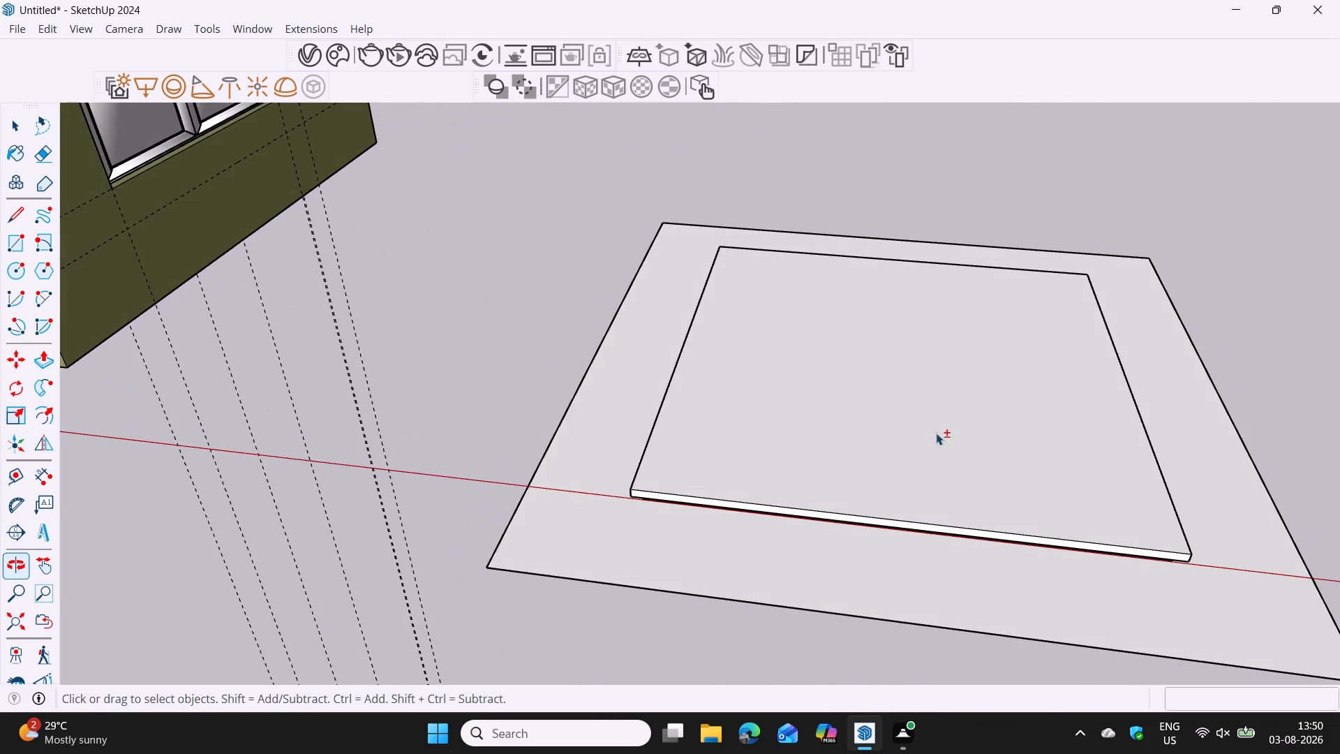
{"action": "middle_click_drag", "start_coordinate": [922, 433], "coordinate": [756, 436], "text": "shift"}
{"action": "middle_click_drag", "start_coordinate": [685, 464], "coordinate": [788, 498]}
{"action": "middle_click", "coordinate": [788, 498]}
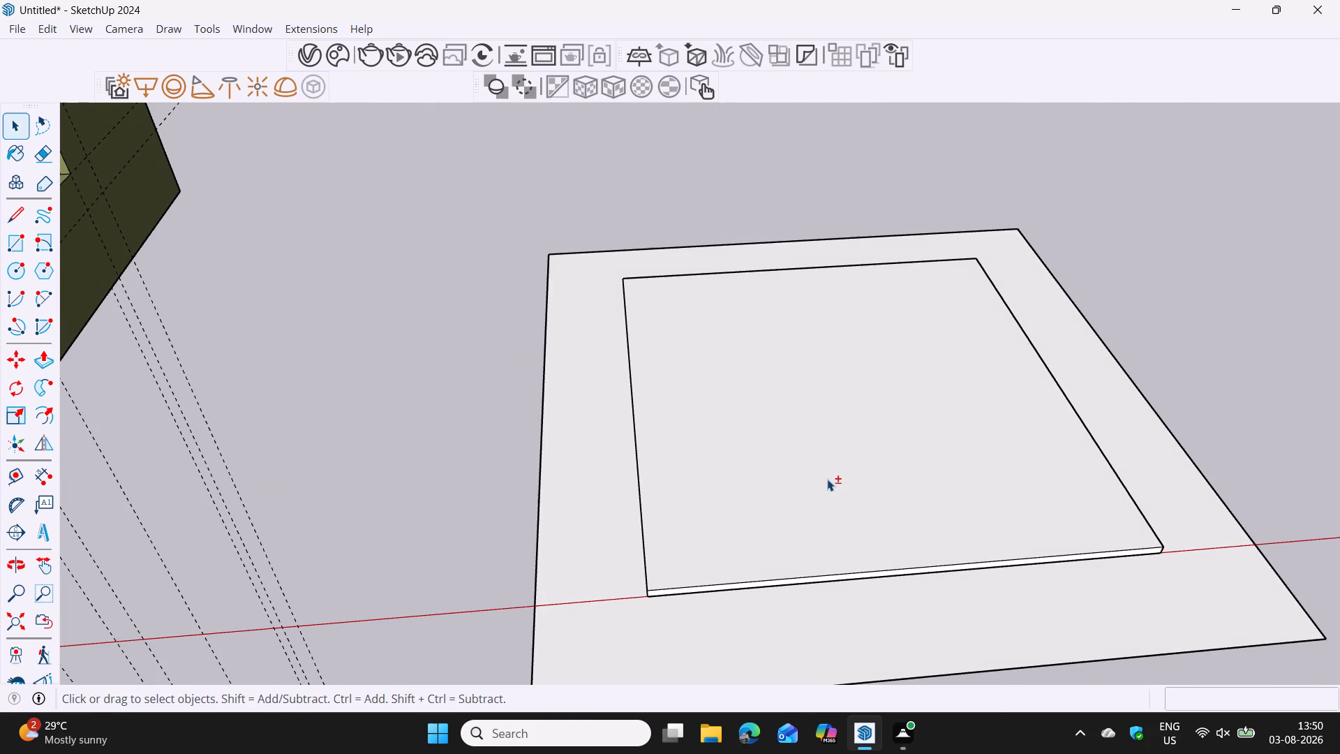
{"action": "middle_click_drag", "start_coordinate": [827, 479], "coordinate": [704, 464], "text": "shift"}
{"action": "middle_click_drag", "start_coordinate": [751, 458], "coordinate": [714, 466], "text": "shift"}
{"action": "middle_click_drag", "start_coordinate": [736, 466], "coordinate": [708, 487]}
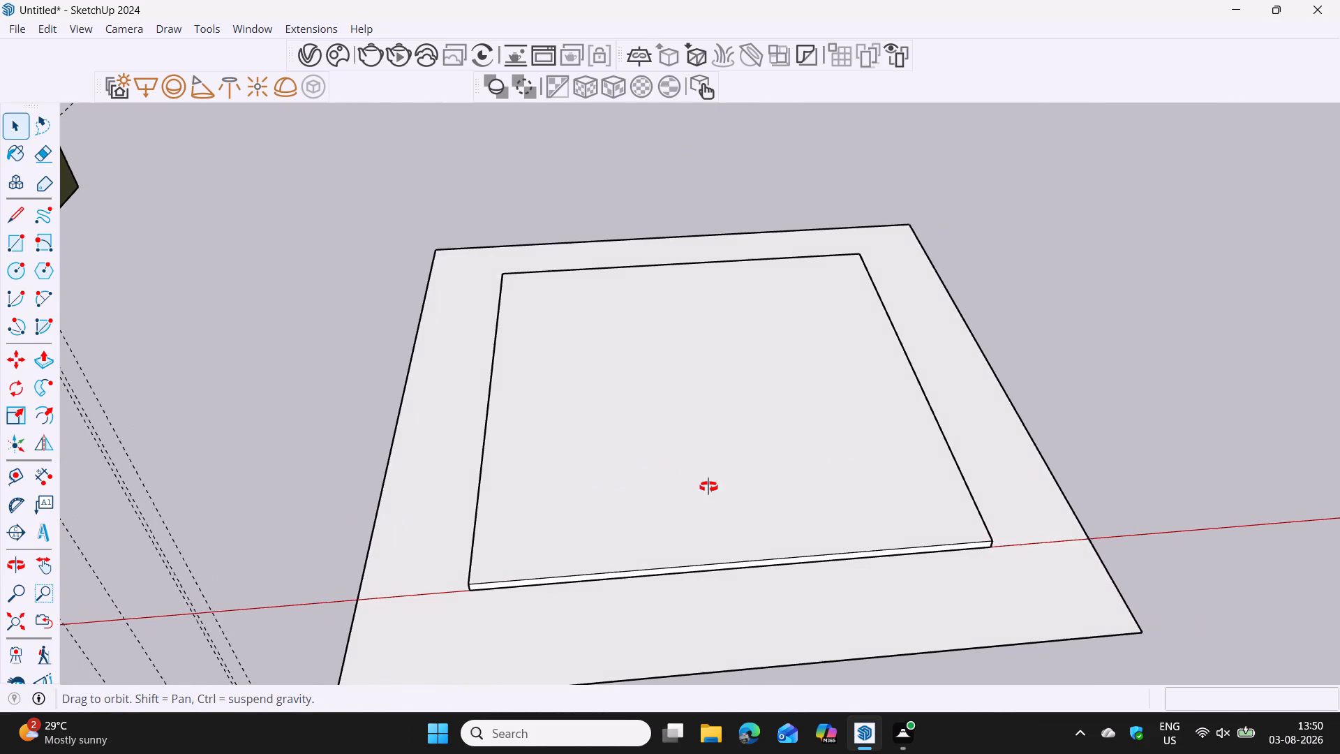
{"action": "middle_click_drag", "start_coordinate": [708, 487], "coordinate": [683, 497]}
Place a guide 1' inside the raised inner slab's edge nearest the green-walled room.
{"action": "left_click", "coordinate": [549, 505]}
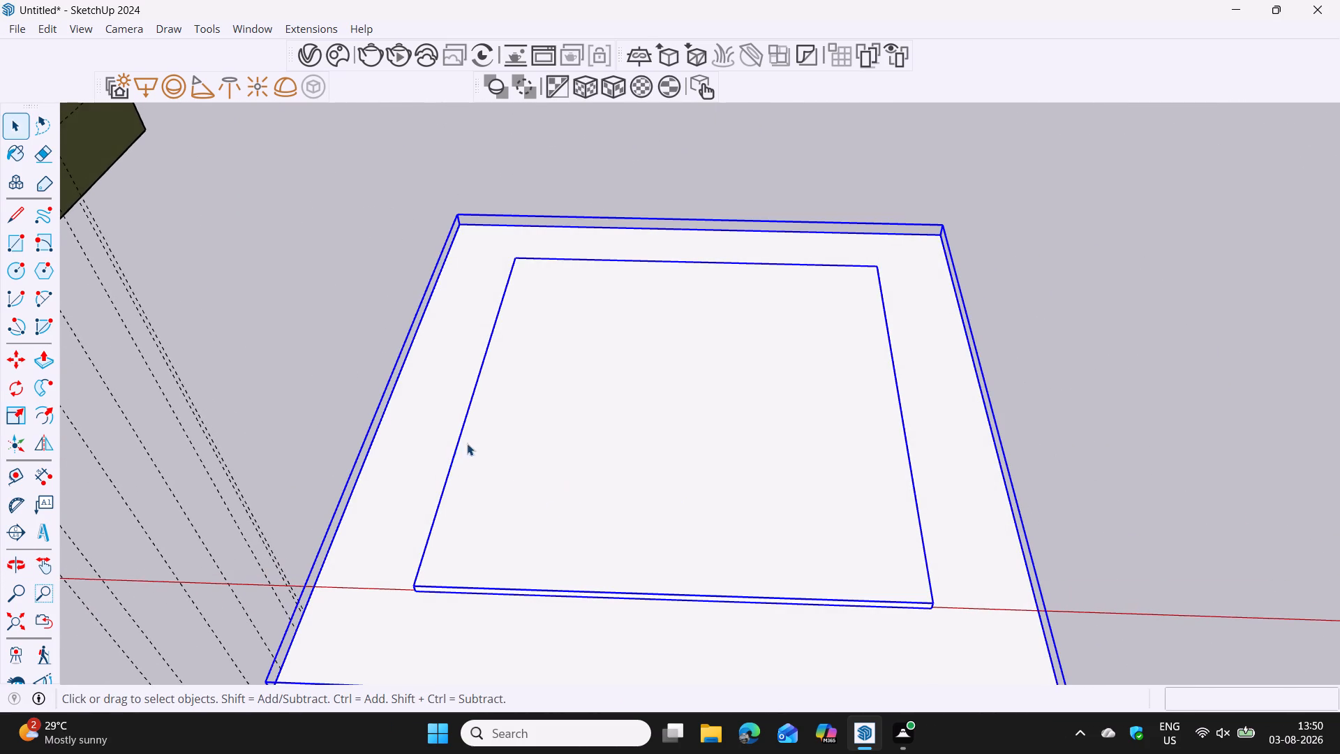
{"action": "key", "text": "t"}
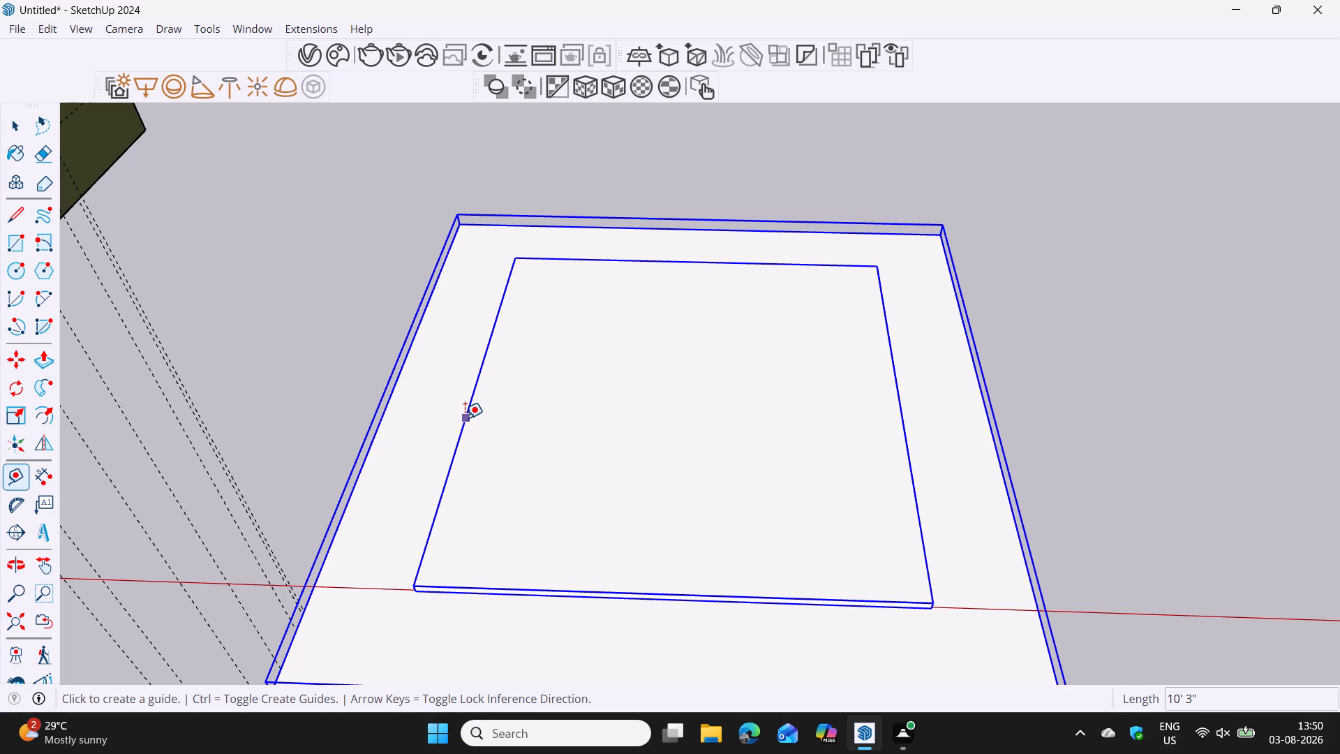
{"action": "left_click", "coordinate": [465, 418]}
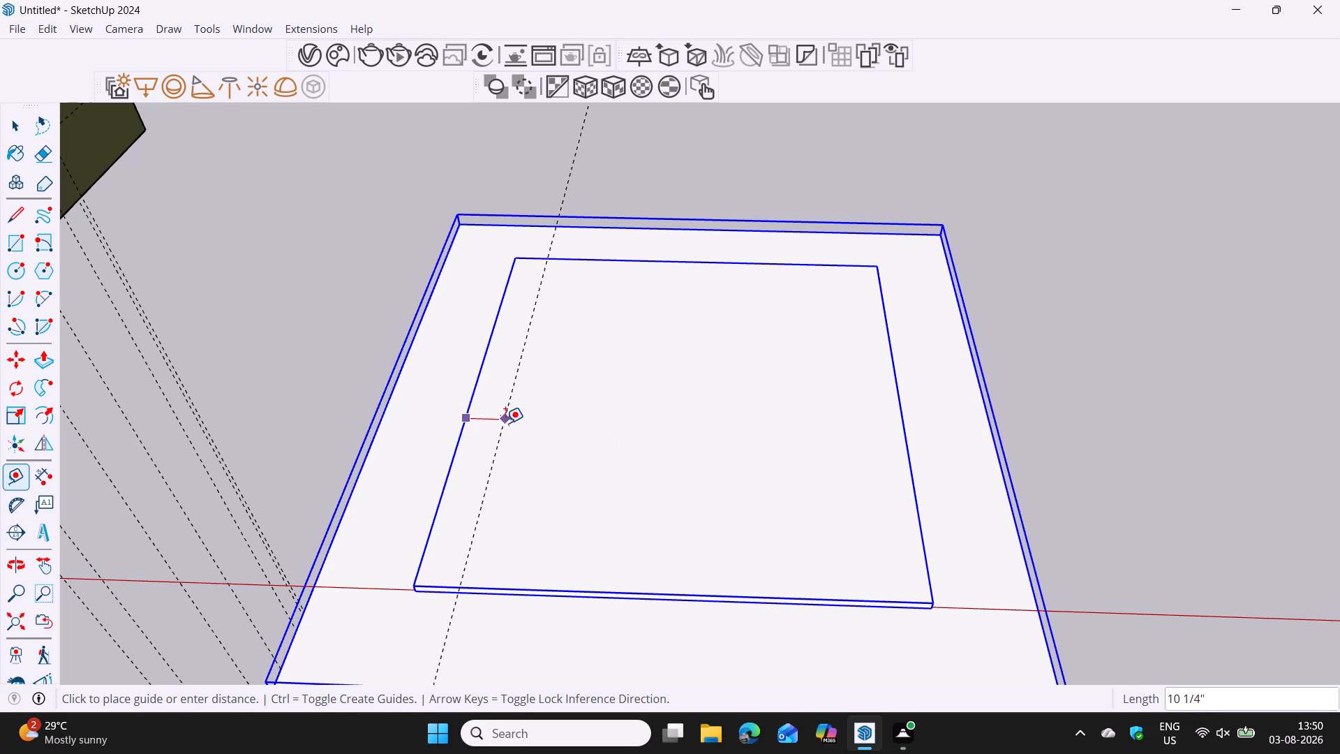
{"action": "key", "text": "2"}
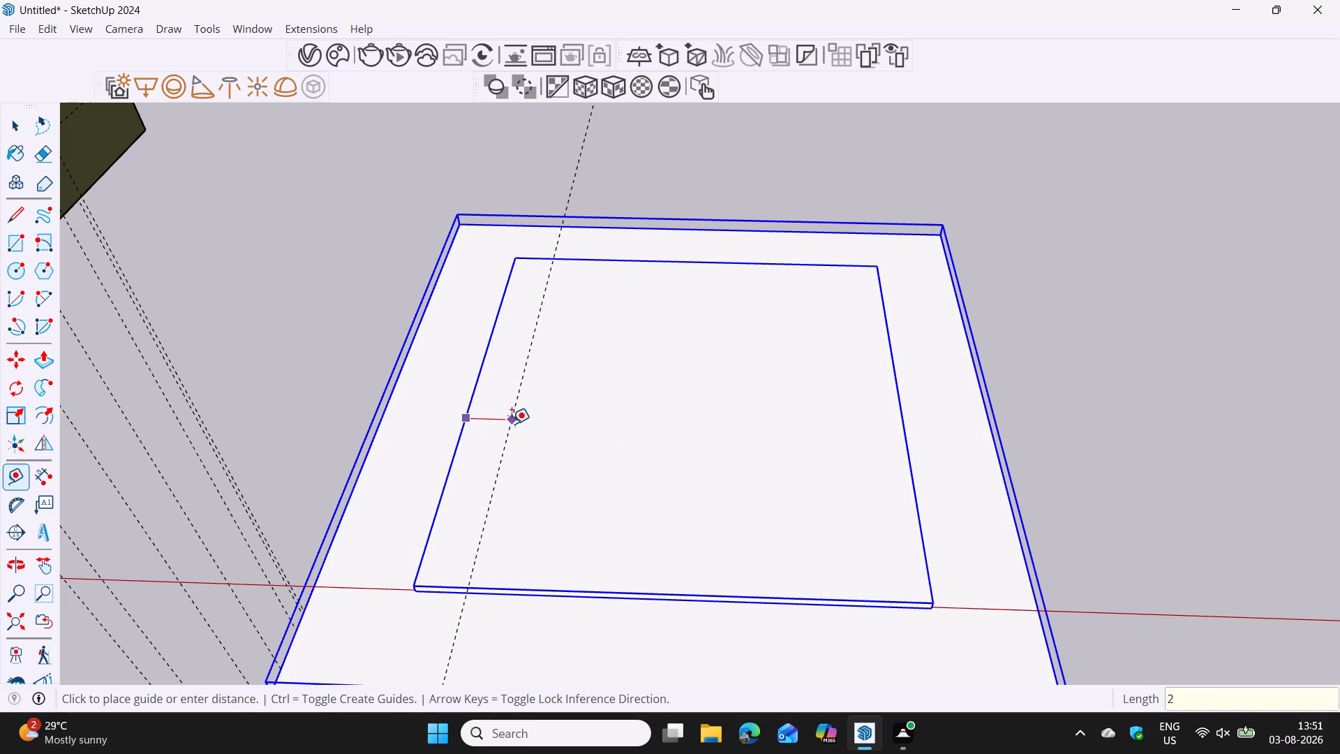
{"action": "key", "text": "BackSpace"}
{"action": "type", "text": "1'"}
{"action": "key", "text": "Return"}
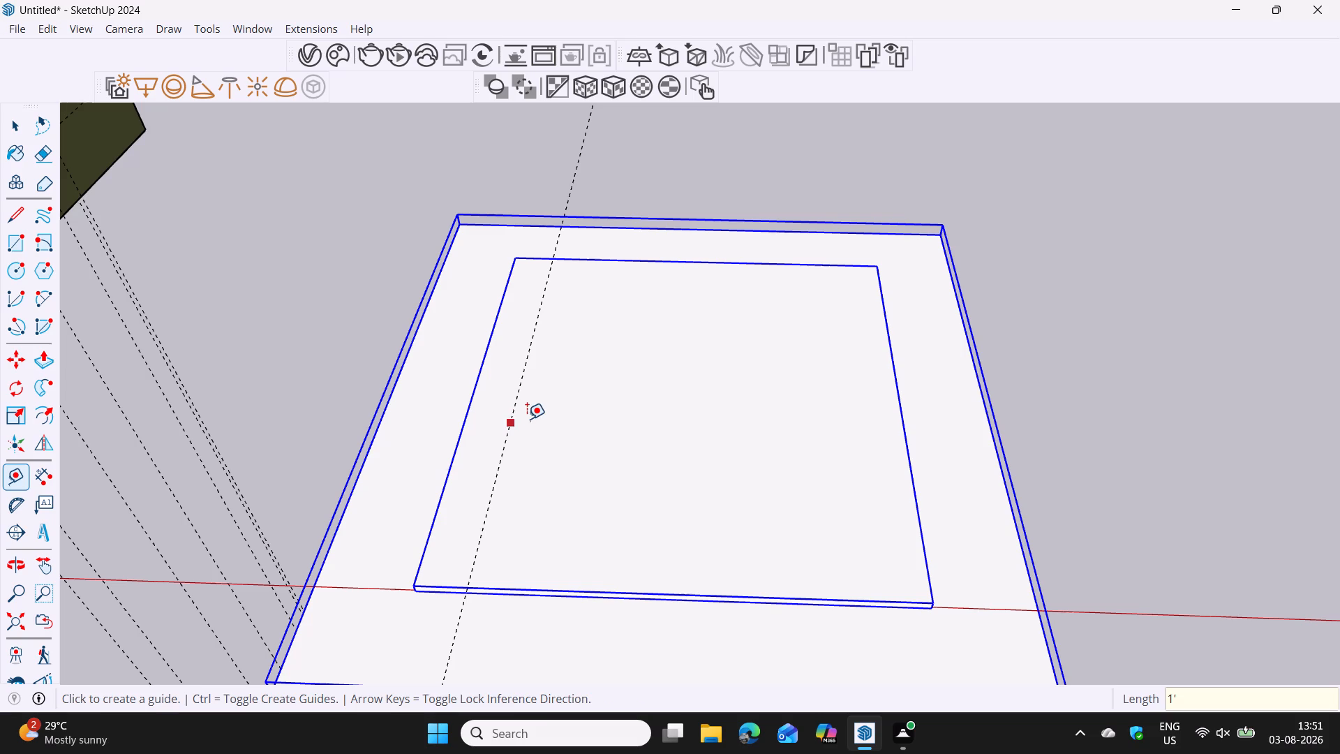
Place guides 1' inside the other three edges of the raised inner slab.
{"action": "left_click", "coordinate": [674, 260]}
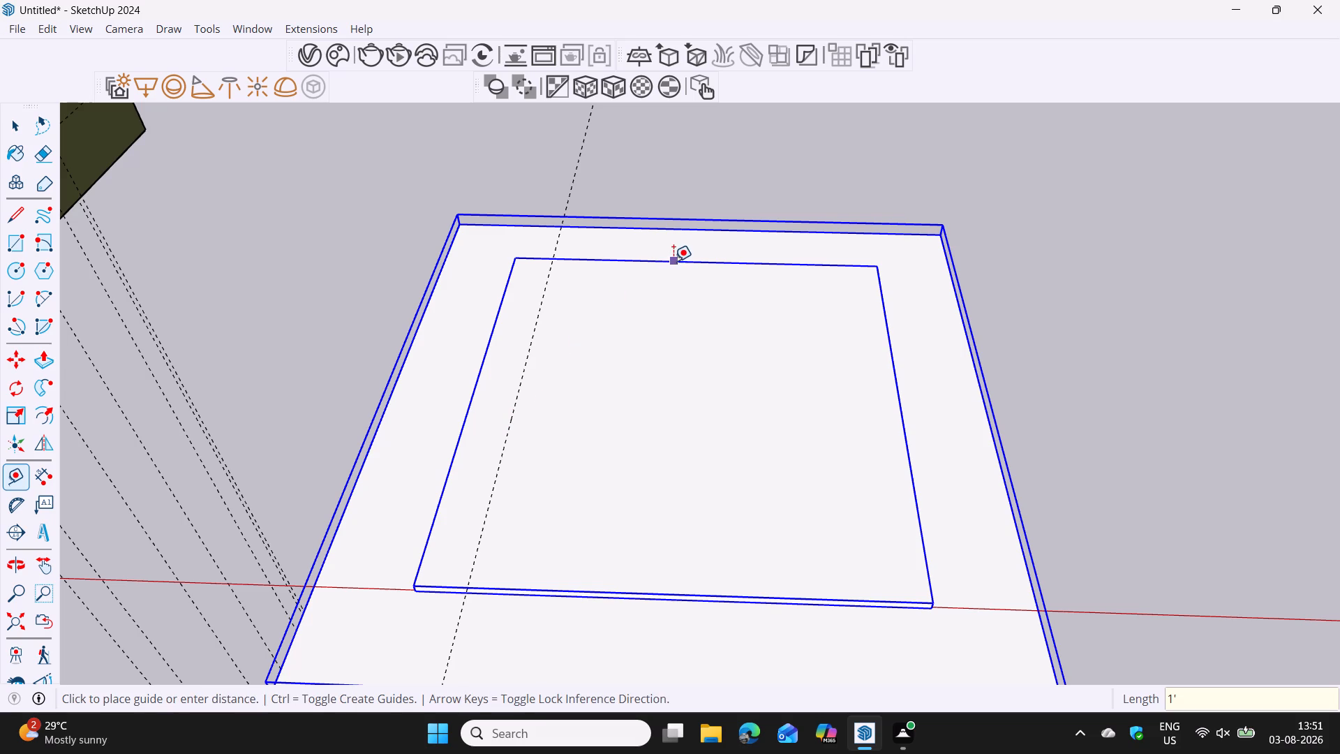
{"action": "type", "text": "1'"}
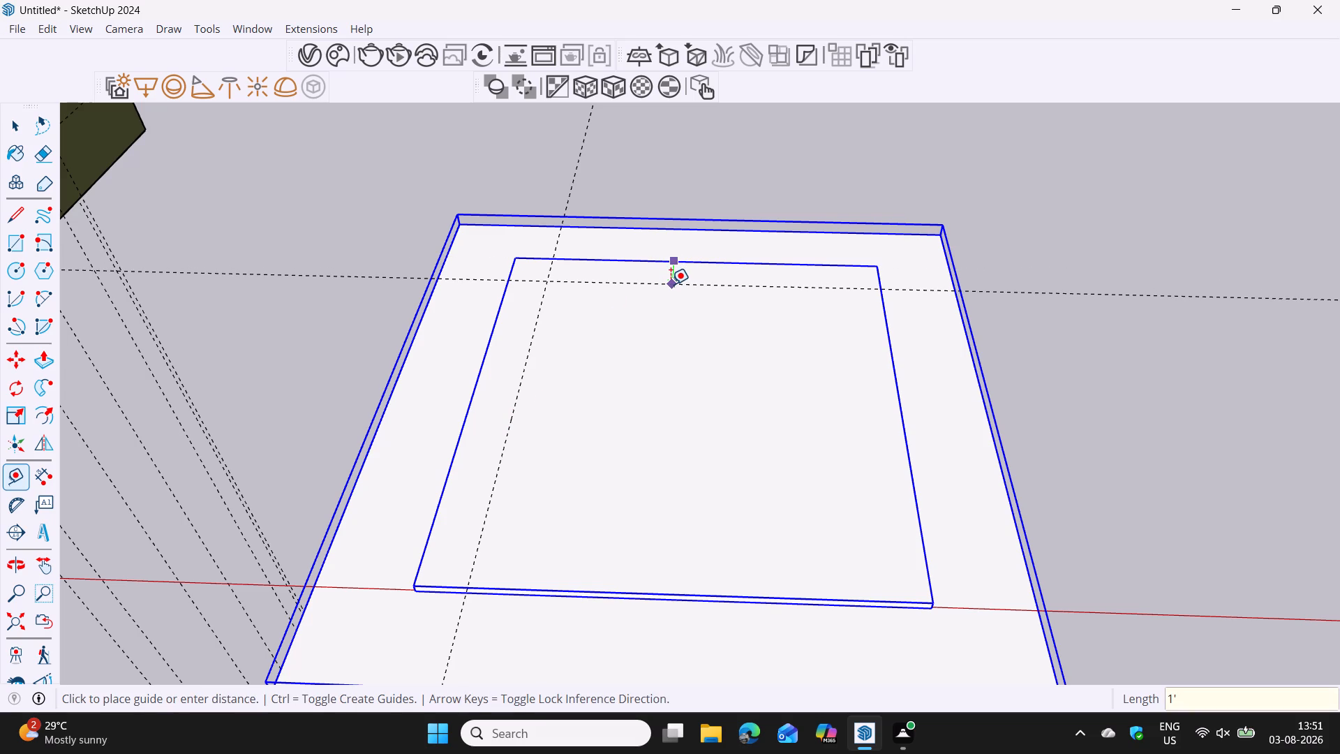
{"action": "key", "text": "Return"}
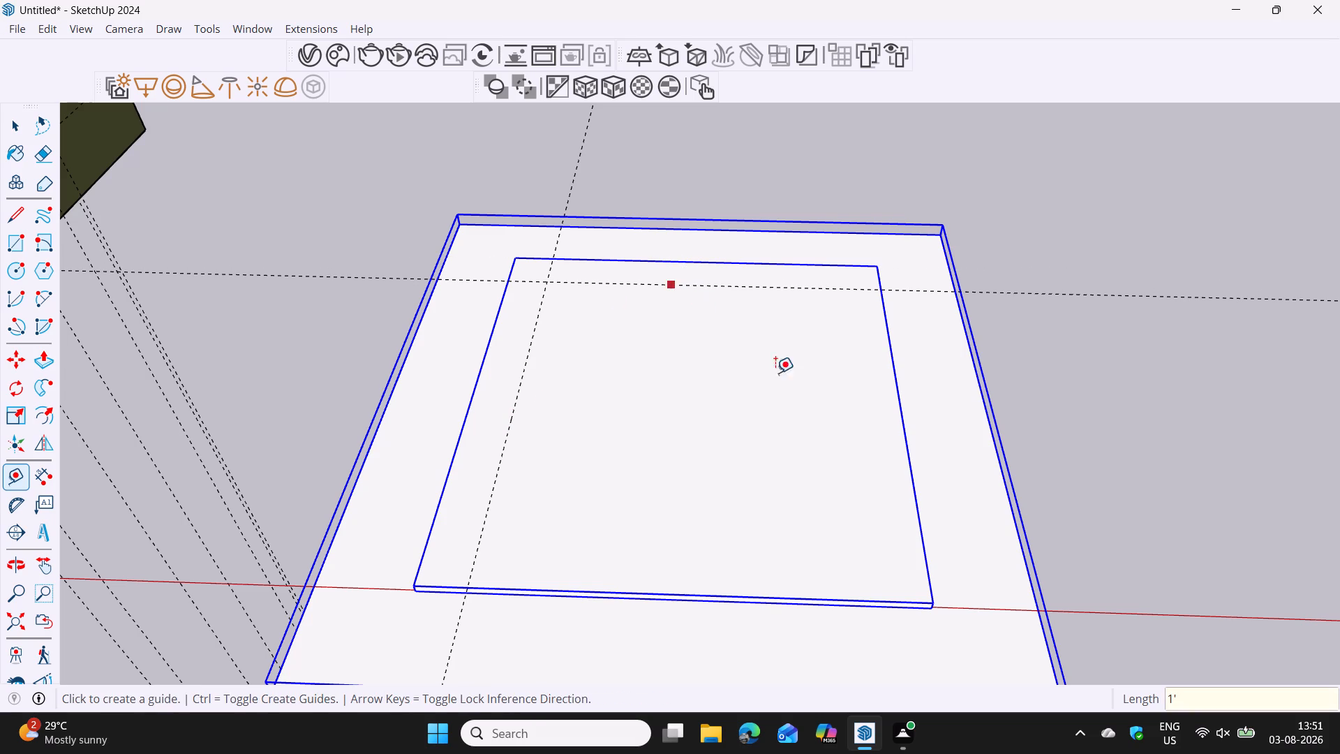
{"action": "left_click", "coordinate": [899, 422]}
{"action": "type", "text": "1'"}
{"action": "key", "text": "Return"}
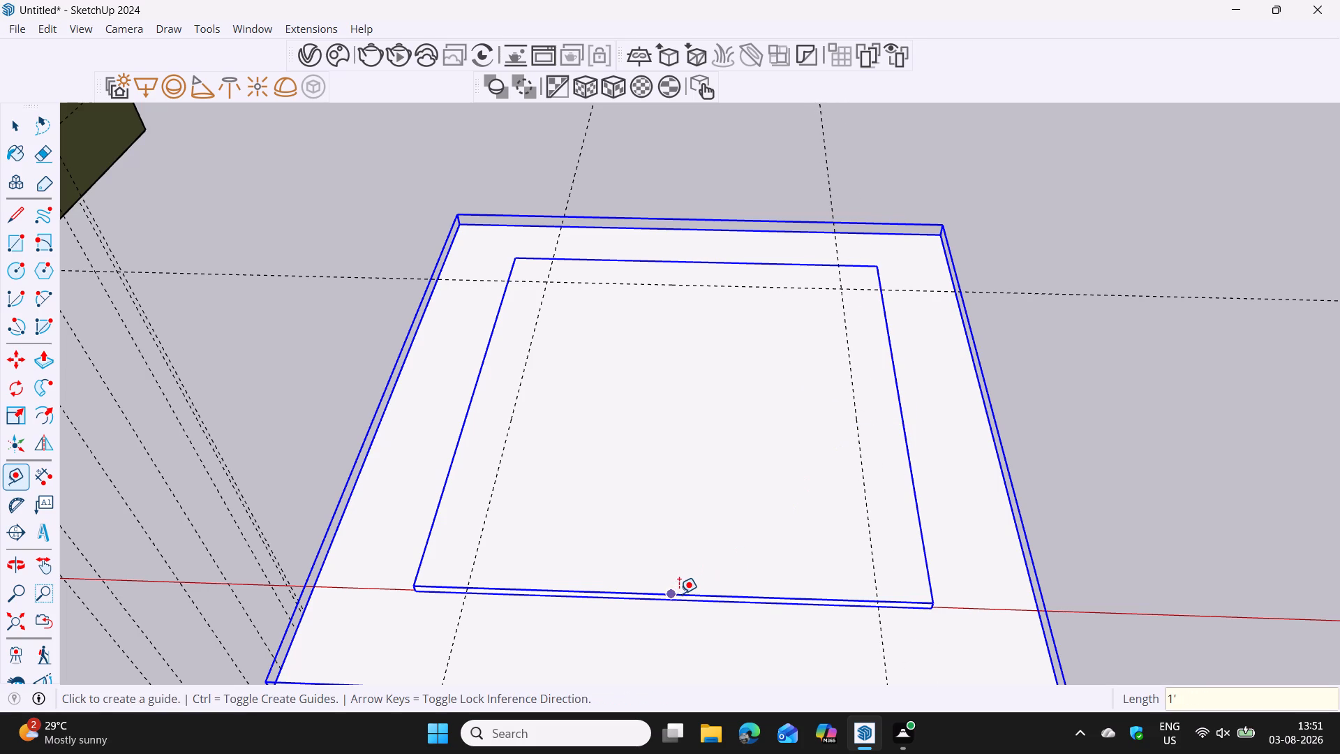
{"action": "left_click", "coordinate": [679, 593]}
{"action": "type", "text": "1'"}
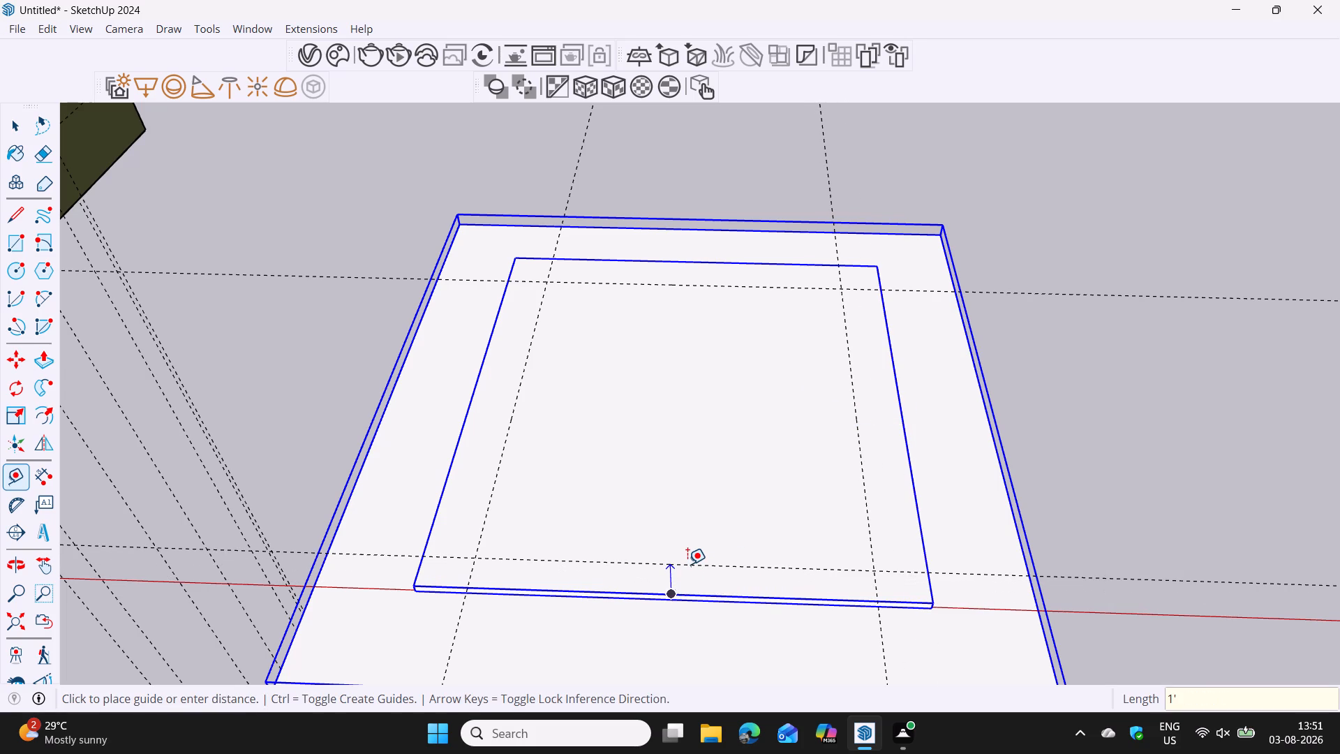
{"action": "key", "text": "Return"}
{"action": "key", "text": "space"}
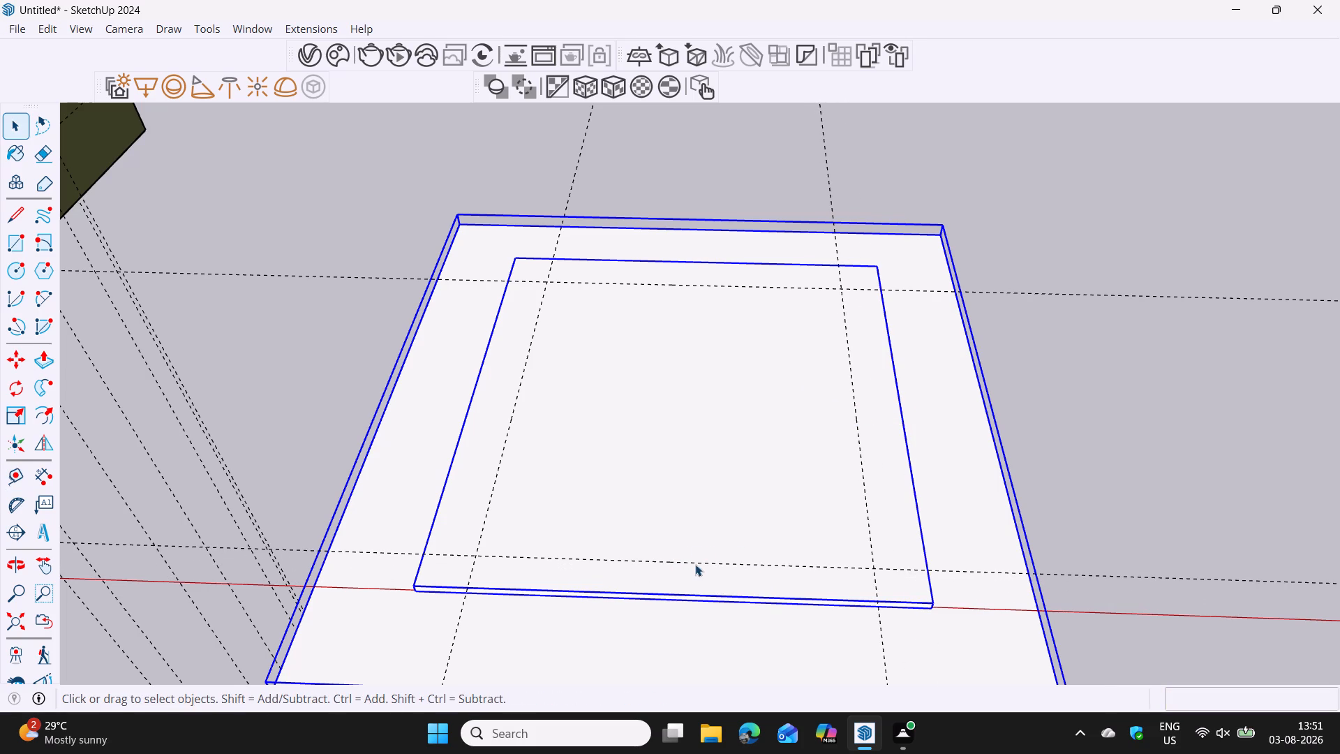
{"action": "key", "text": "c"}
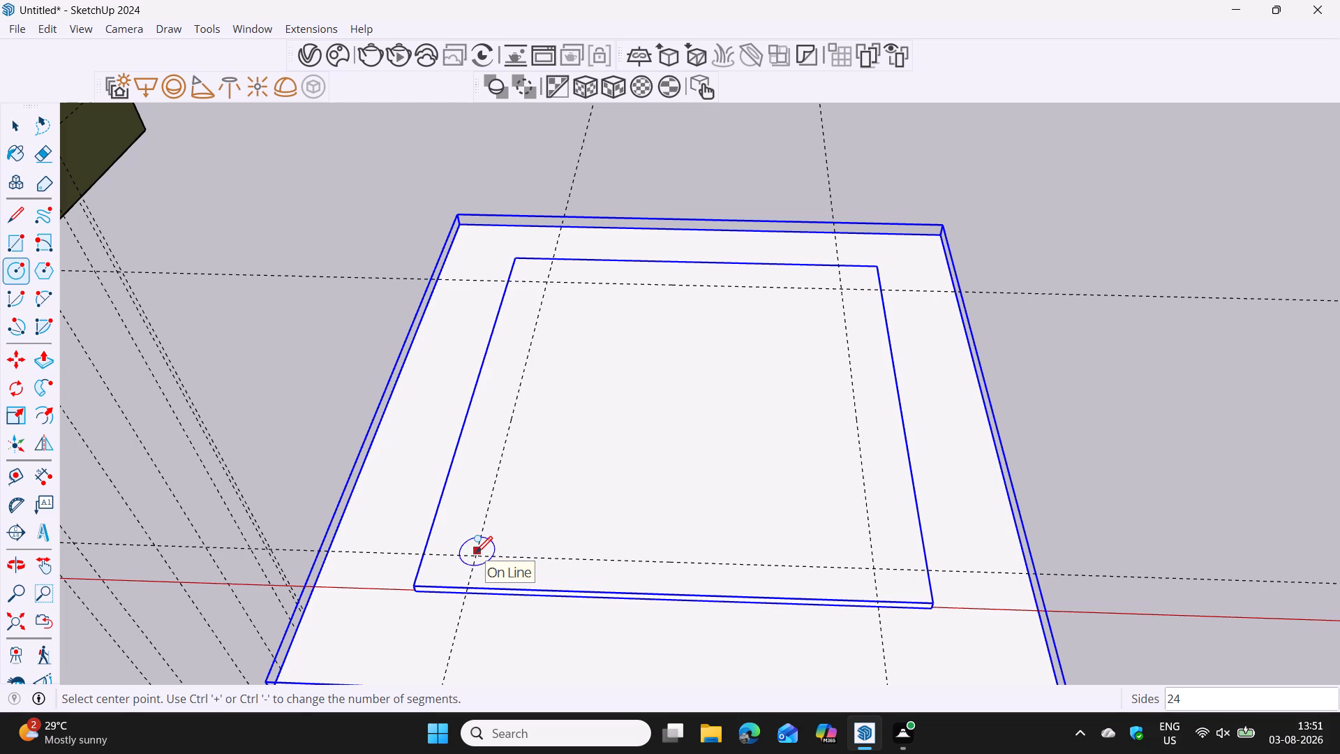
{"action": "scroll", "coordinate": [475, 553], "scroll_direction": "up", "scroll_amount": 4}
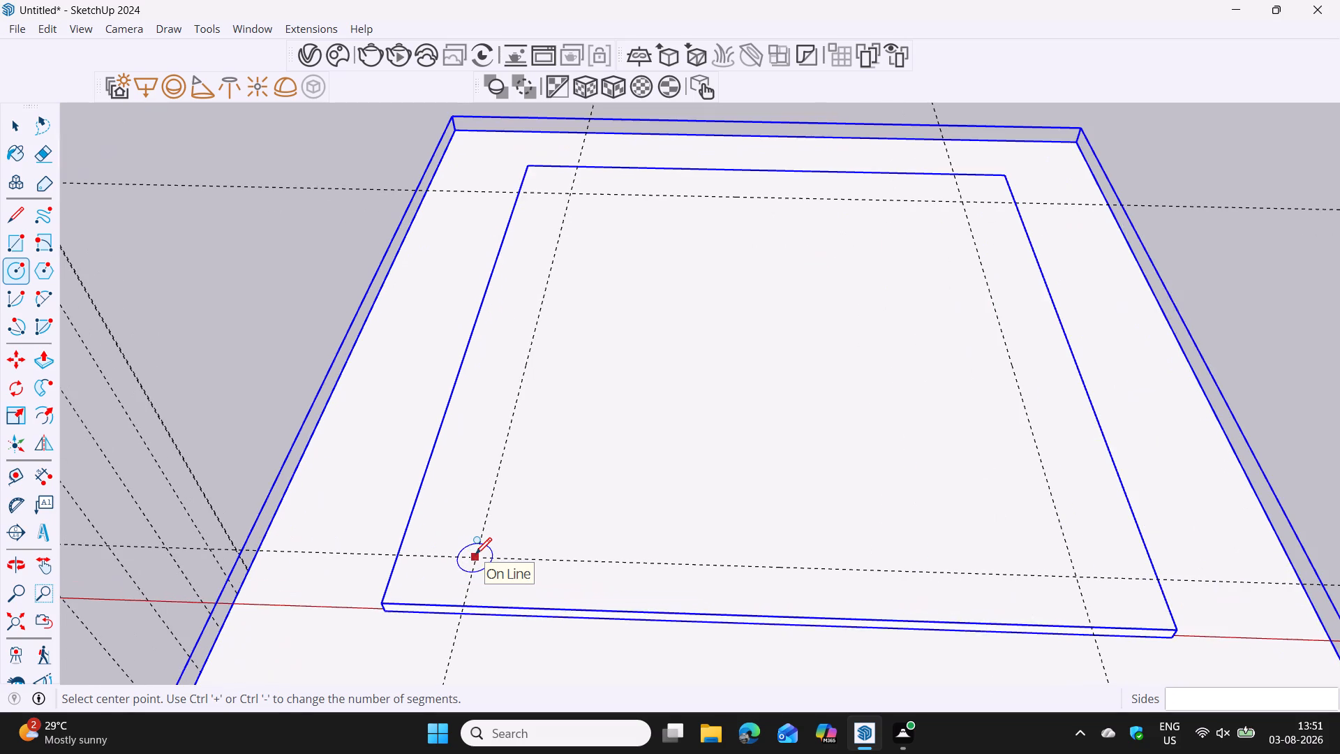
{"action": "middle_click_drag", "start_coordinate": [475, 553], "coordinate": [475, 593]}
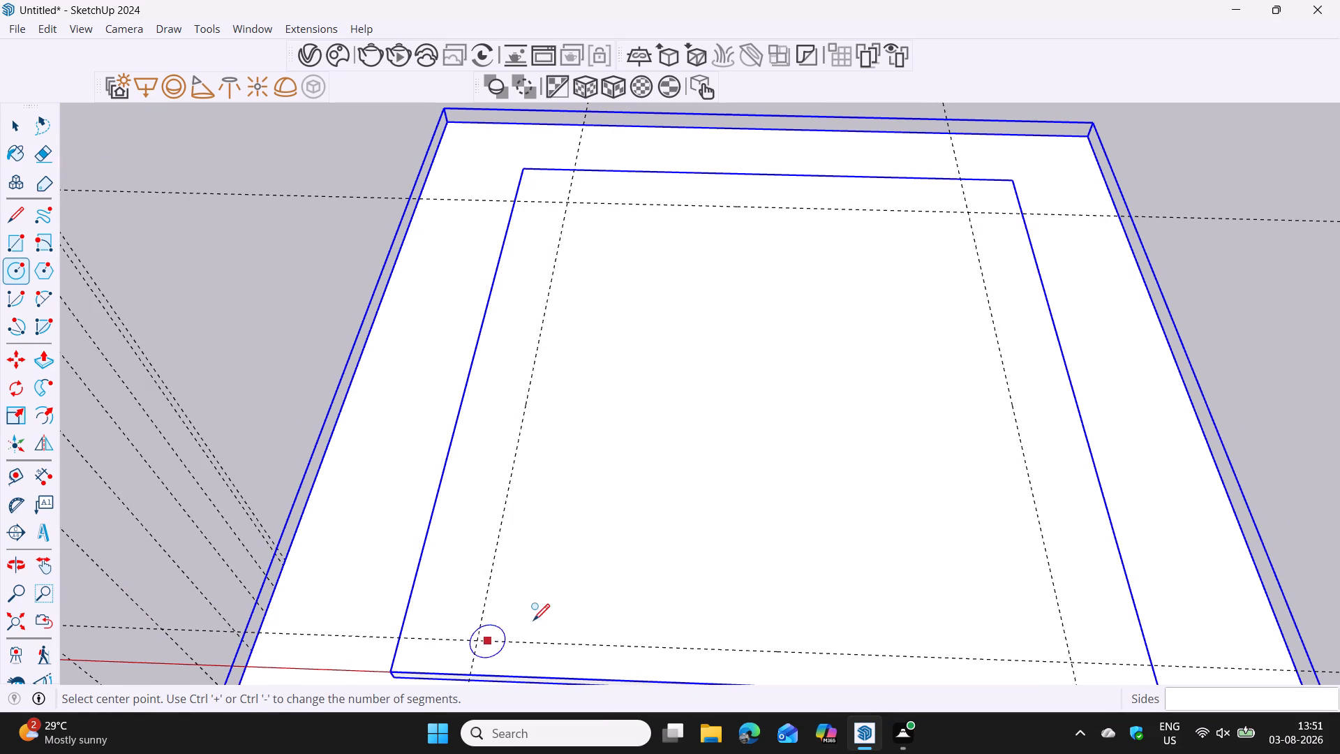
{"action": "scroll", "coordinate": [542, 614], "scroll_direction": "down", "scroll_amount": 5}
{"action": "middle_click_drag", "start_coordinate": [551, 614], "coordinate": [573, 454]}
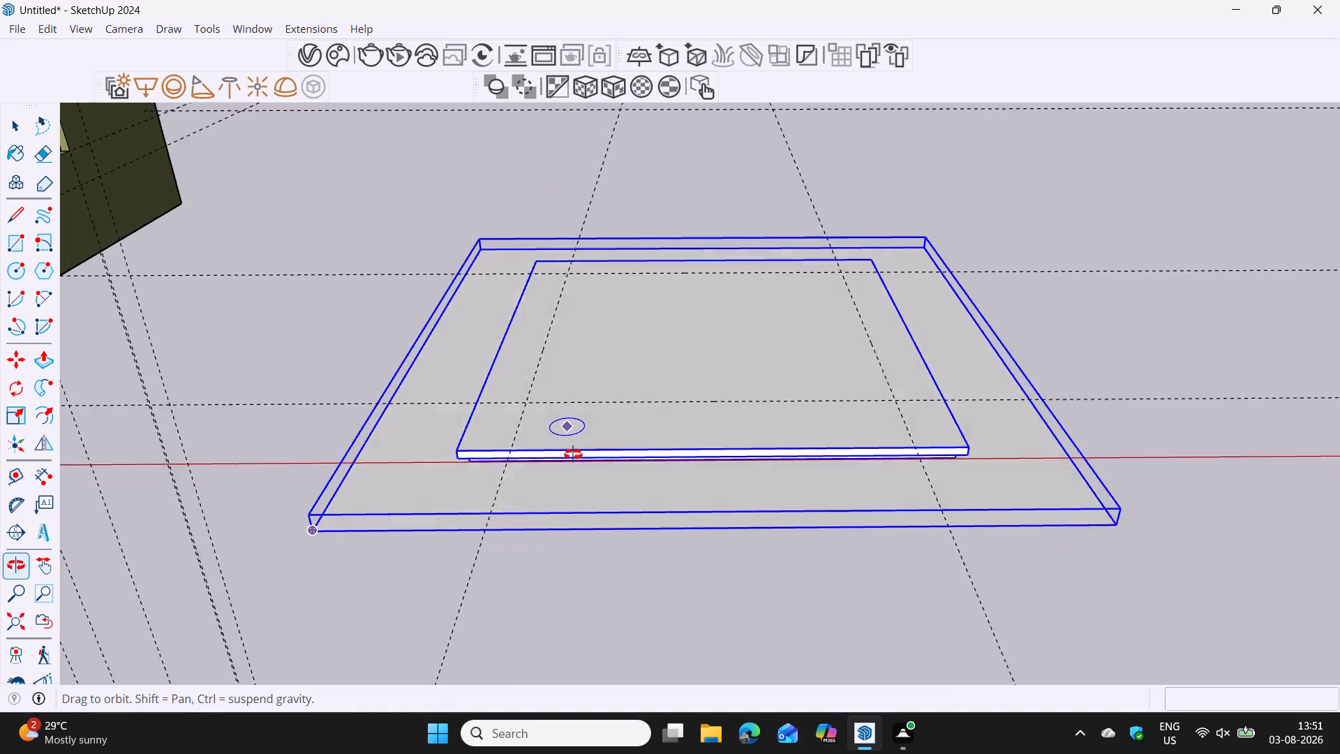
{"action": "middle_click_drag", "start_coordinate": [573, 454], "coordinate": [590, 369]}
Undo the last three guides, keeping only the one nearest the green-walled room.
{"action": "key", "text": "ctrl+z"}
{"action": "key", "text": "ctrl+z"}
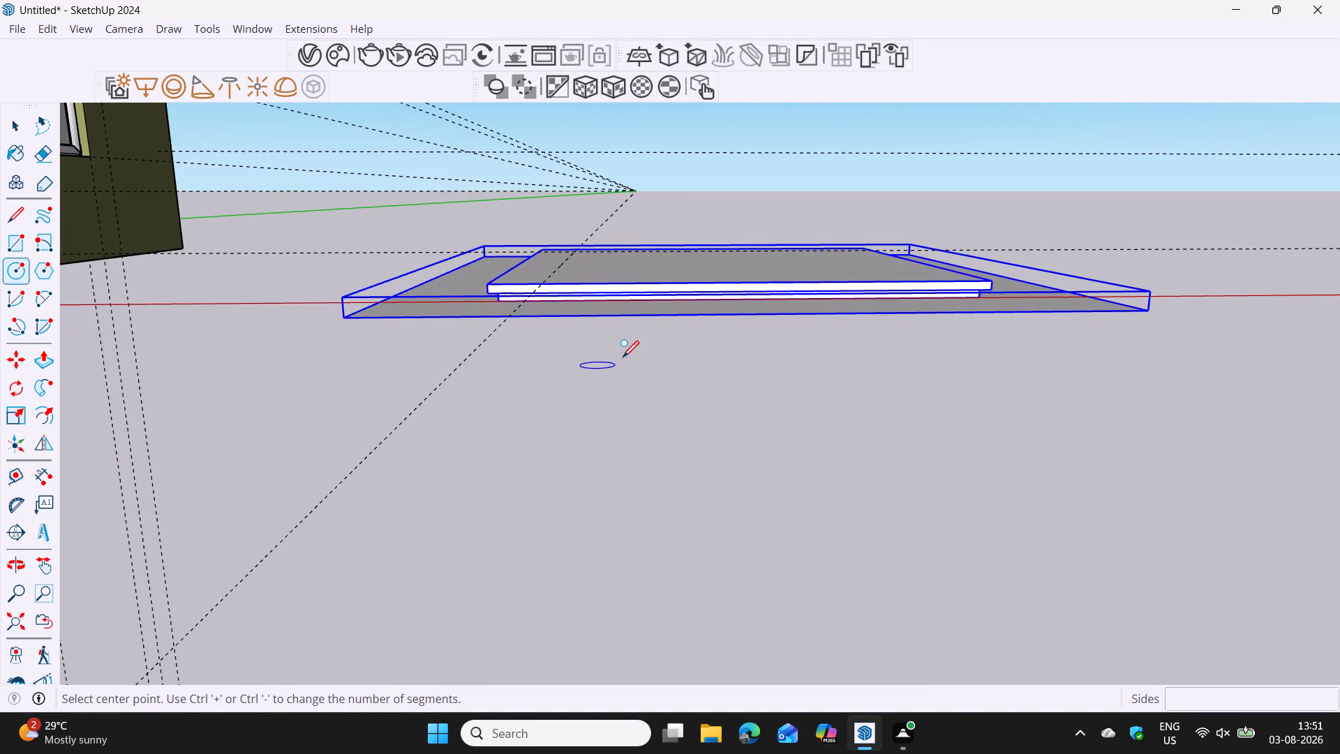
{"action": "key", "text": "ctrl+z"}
Place guides 1' inside the inner slab's edge opposite the red axis and its edge farthest from the room.
{"action": "middle_click_drag", "start_coordinate": [694, 329], "coordinate": [706, 320]}
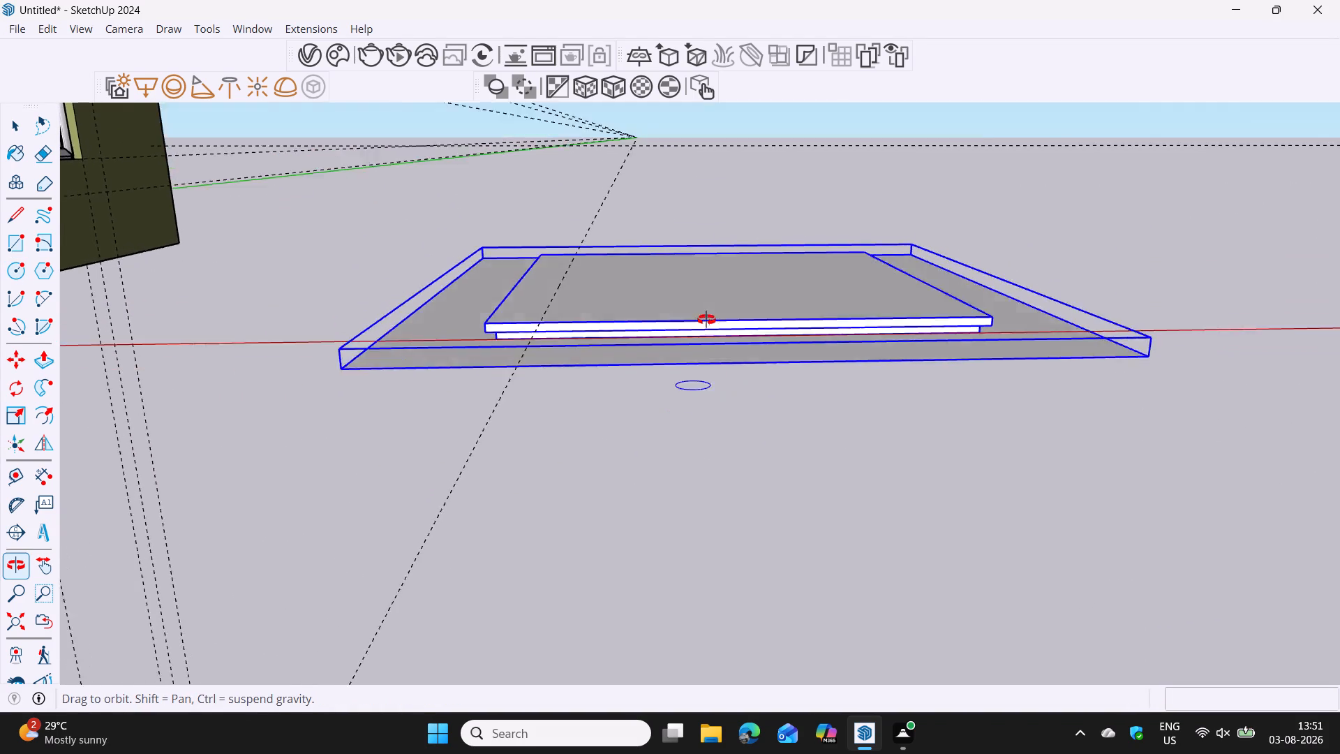
{"action": "middle_click_drag", "start_coordinate": [706, 320], "coordinate": [687, 385]}
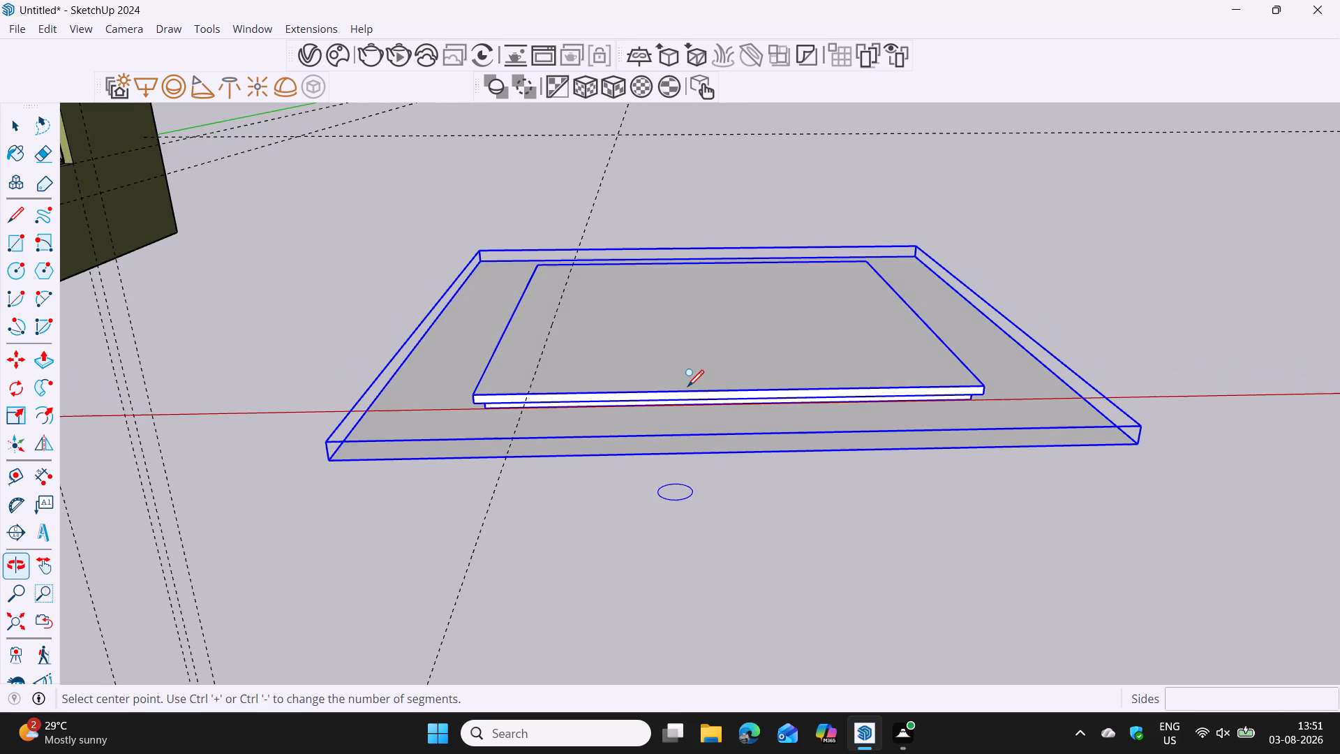
{"action": "key", "text": "t"}
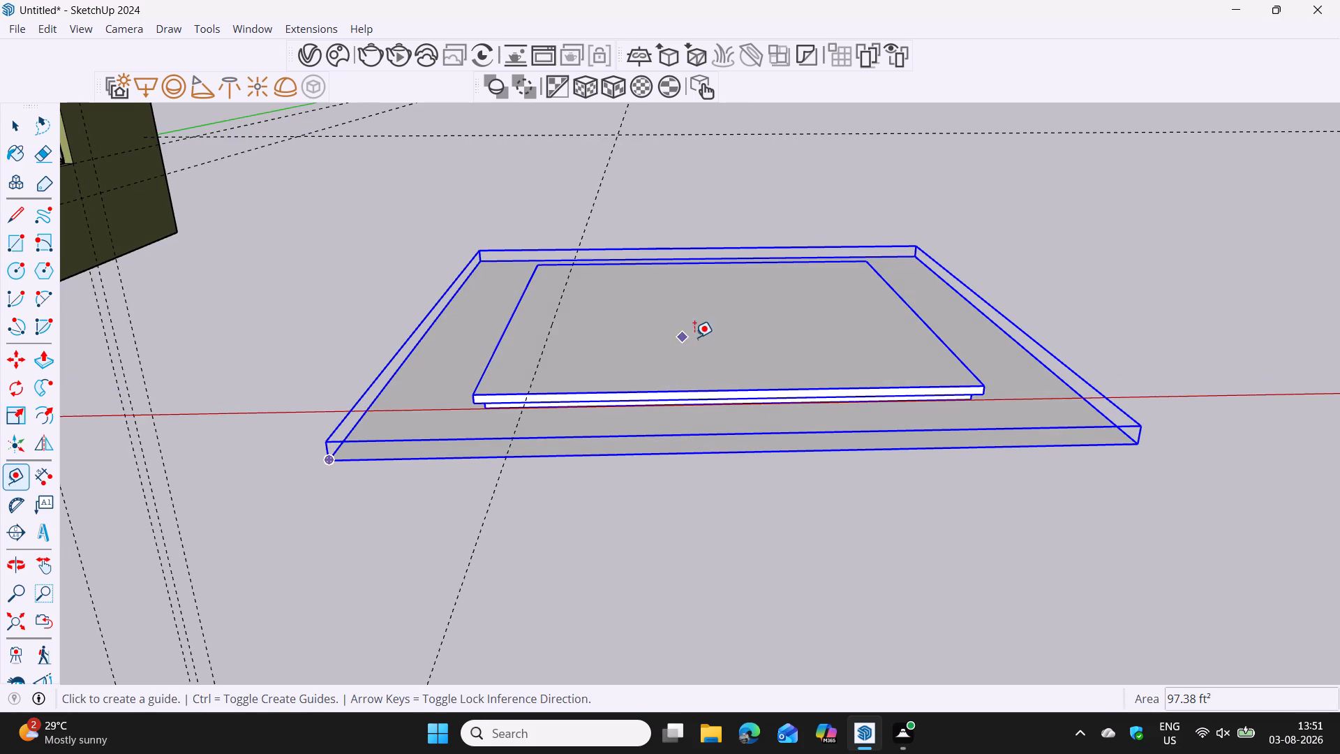
{"action": "middle_click_drag", "start_coordinate": [696, 341], "coordinate": [678, 414], "text": "shift"}
{"action": "middle_click_drag", "start_coordinate": [727, 358], "coordinate": [620, 478]}
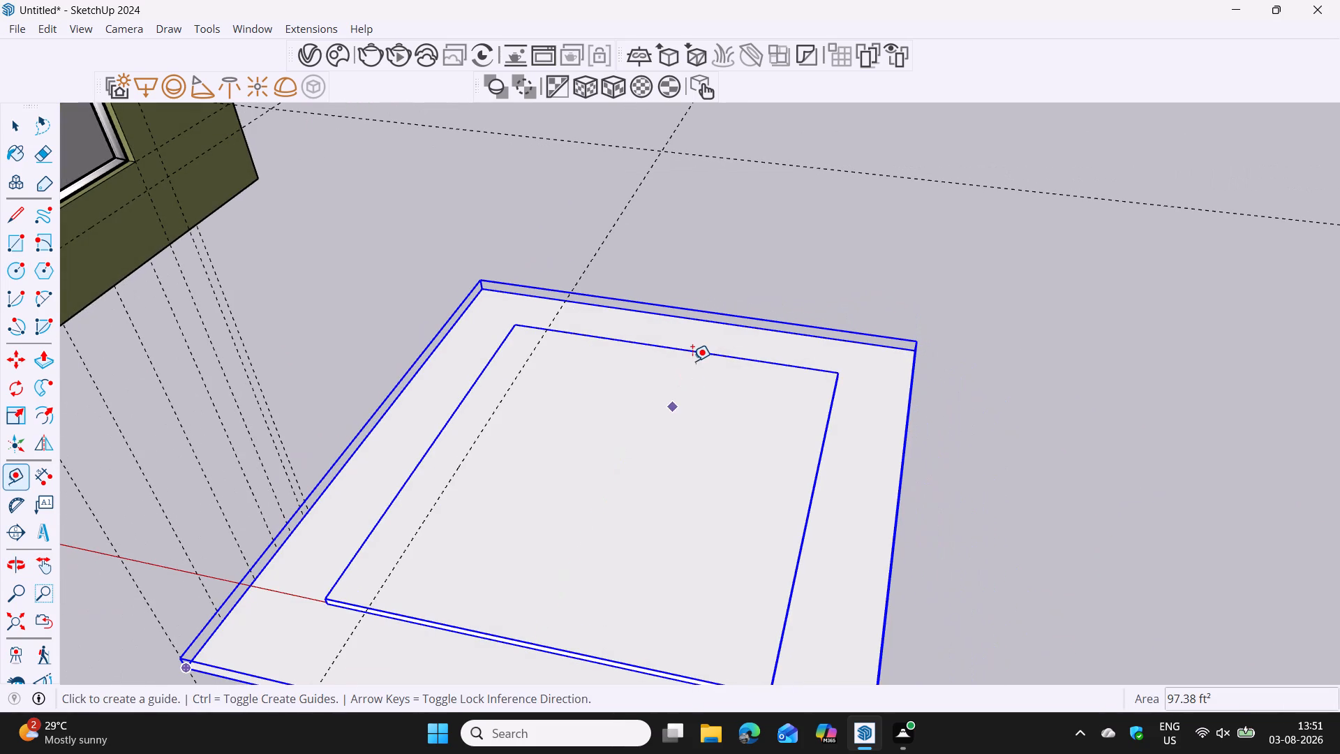
{"action": "left_click", "coordinate": [692, 353]}
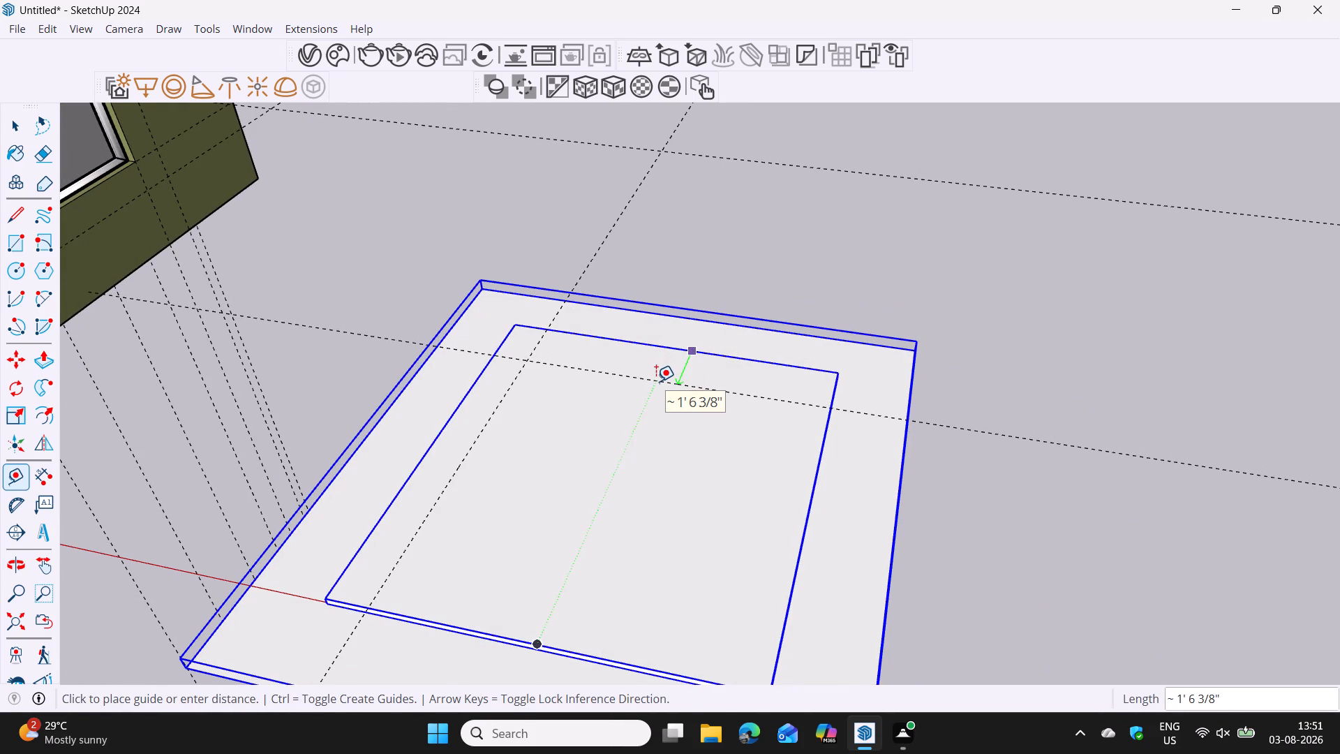
{"action": "type", "text": "1'"}
{"action": "key", "text": "Return"}
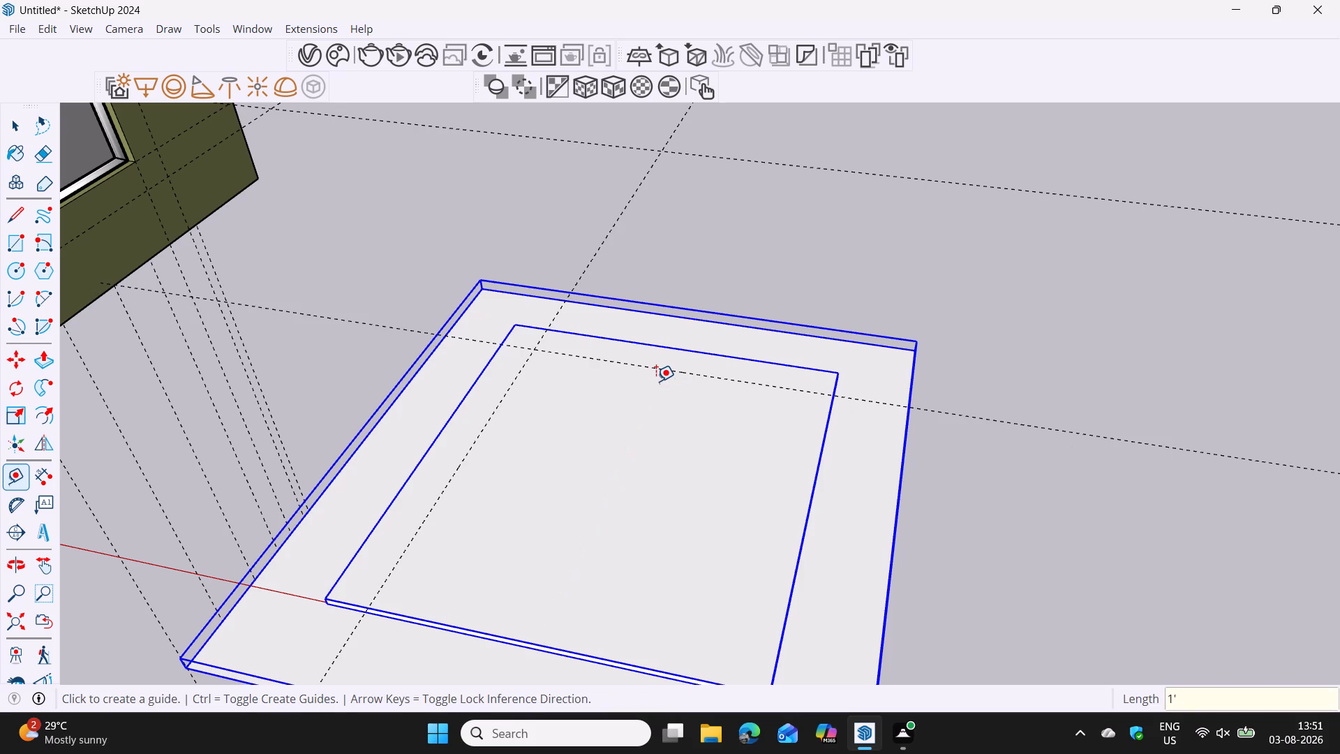
{"action": "left_click", "coordinate": [807, 505]}
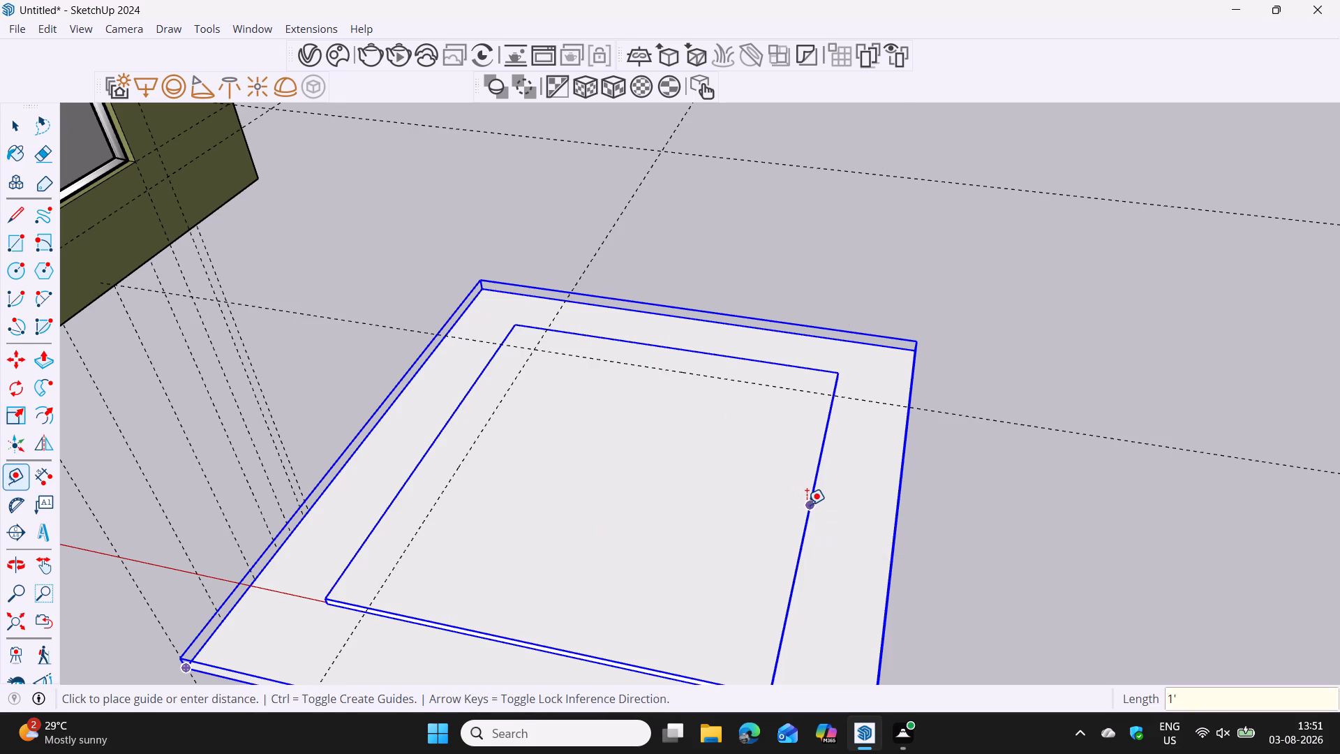
{"action": "type", "text": "1'"}
{"action": "key", "text": "Return"}
Place a guide 1' inside the inner slab's edge that runs along the red axis.
{"action": "scroll", "coordinate": [704, 549], "scroll_direction": "down", "scroll_amount": 2}
{"action": "middle_click_drag", "start_coordinate": [690, 514], "coordinate": [741, 430], "text": "shift"}
{"action": "middle_click_drag", "start_coordinate": [747, 431], "coordinate": [507, 284]}
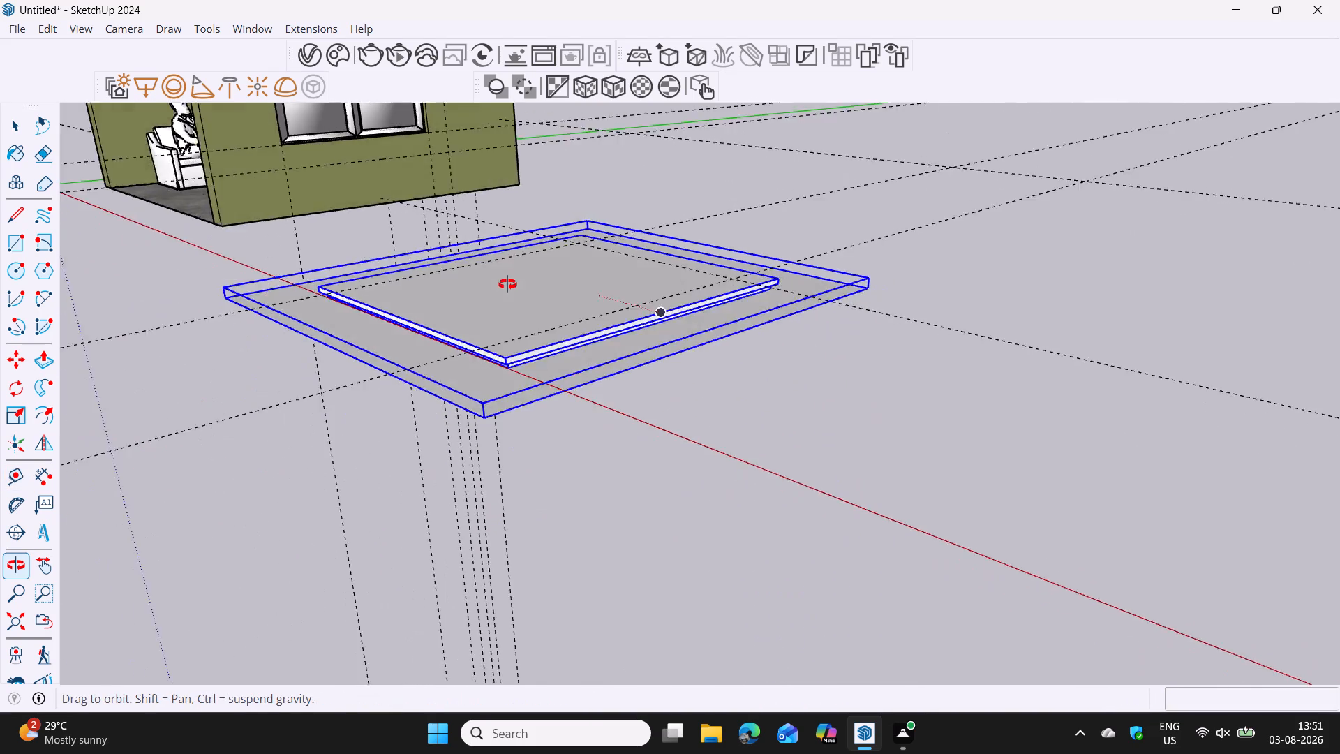
{"action": "middle_click_drag", "start_coordinate": [507, 284], "coordinate": [523, 384]}
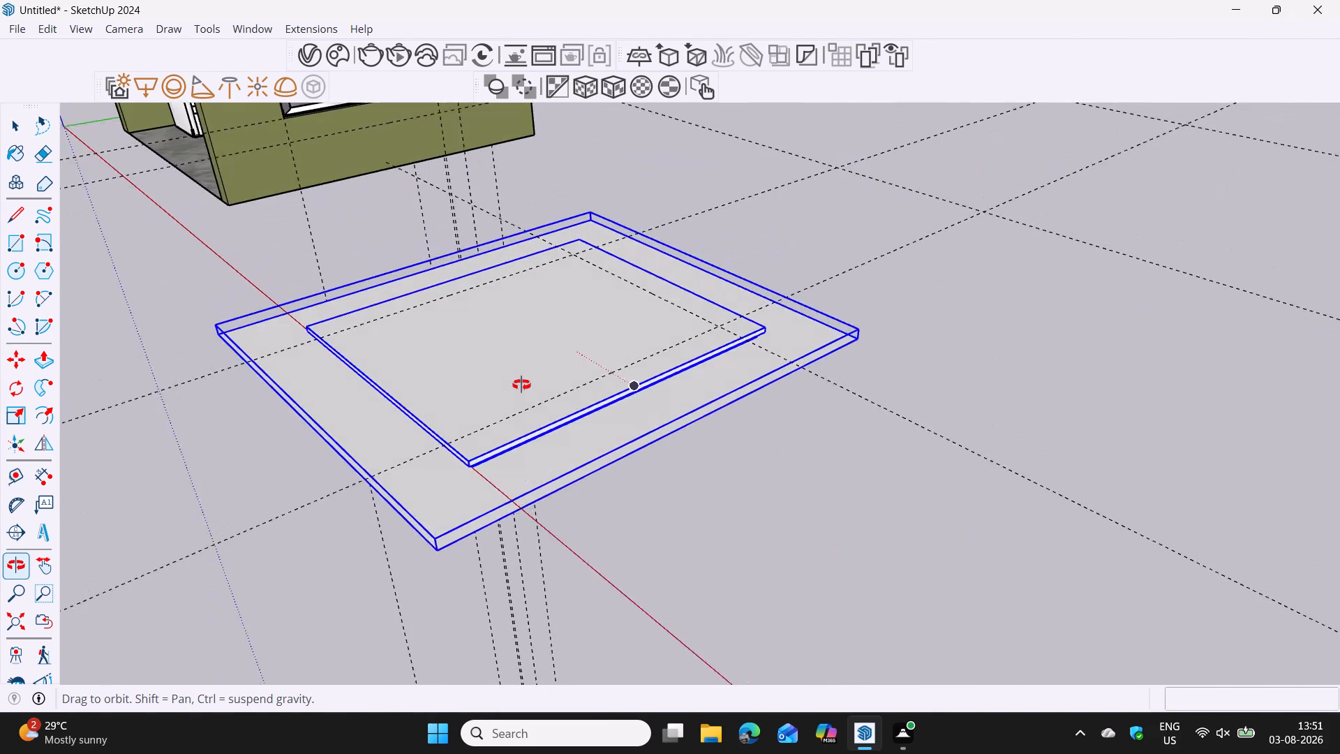
{"action": "left_click", "coordinate": [389, 394]}
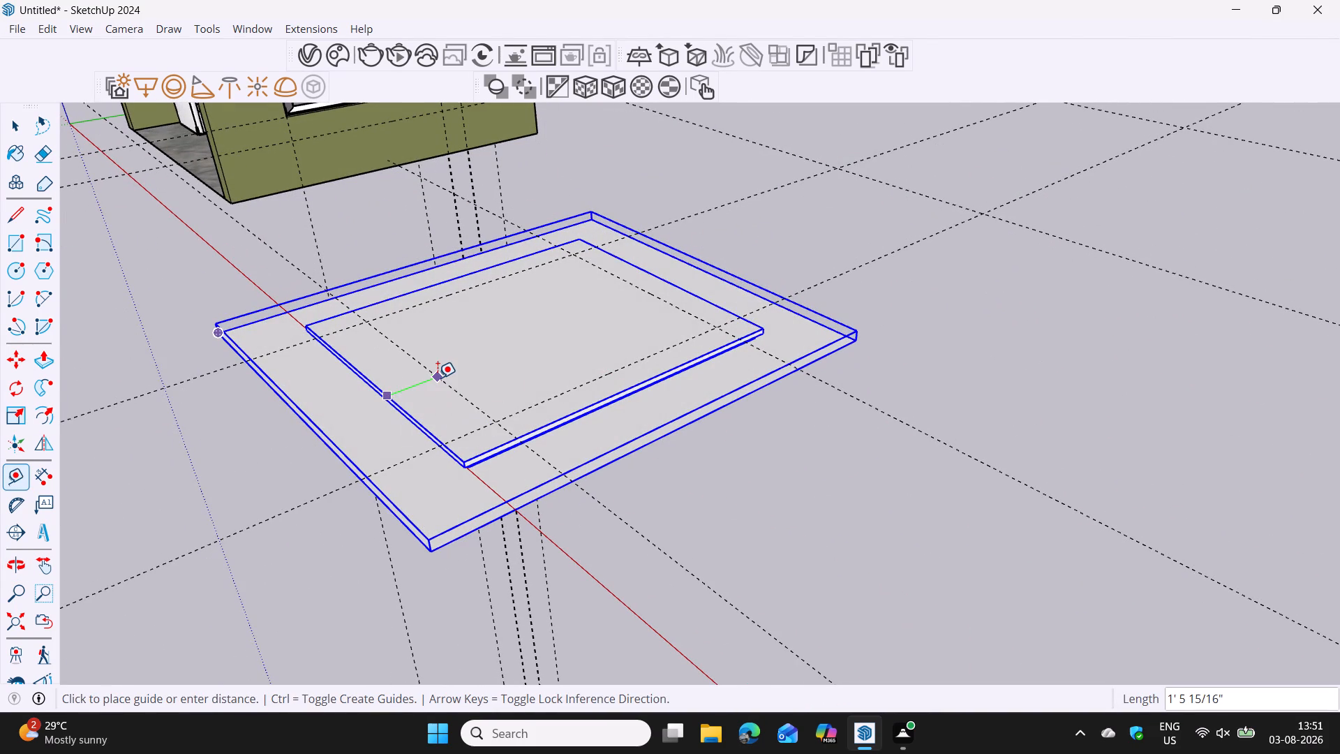
{"action": "type", "text": "1'"}
{"action": "key", "text": "Return"}
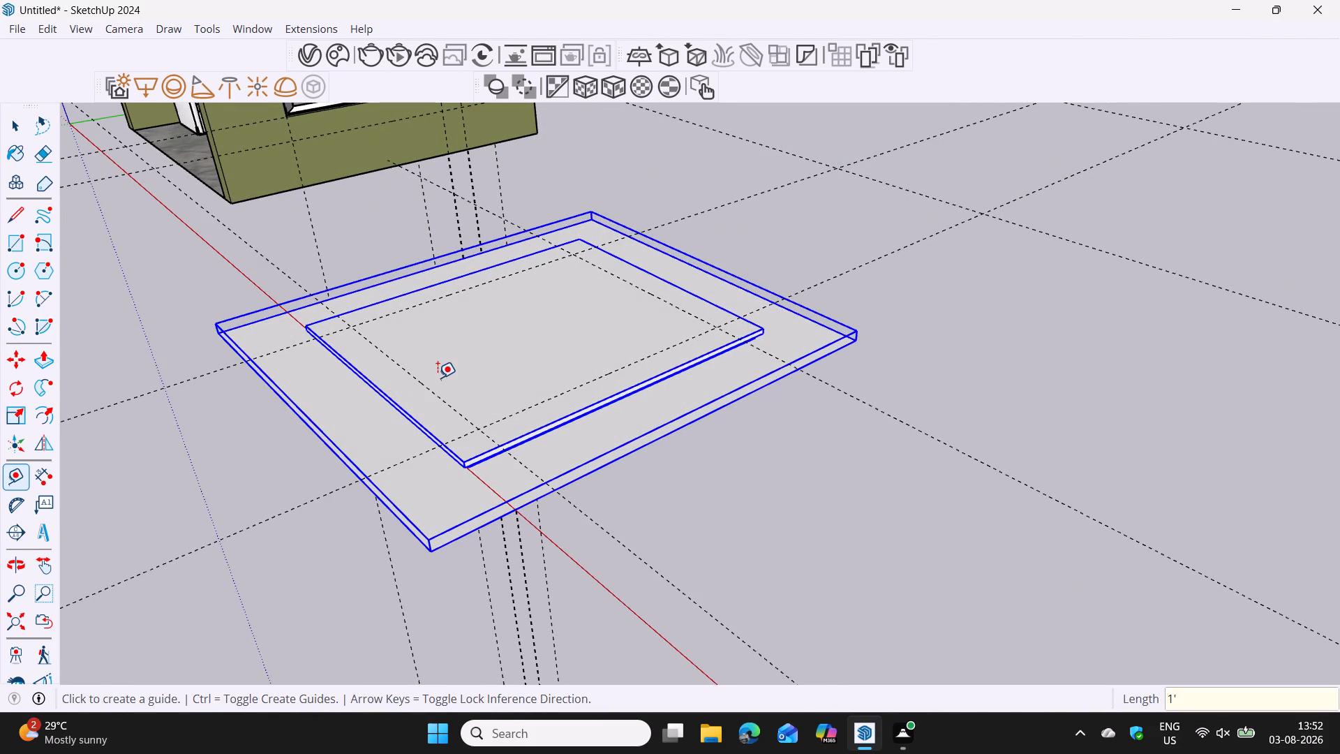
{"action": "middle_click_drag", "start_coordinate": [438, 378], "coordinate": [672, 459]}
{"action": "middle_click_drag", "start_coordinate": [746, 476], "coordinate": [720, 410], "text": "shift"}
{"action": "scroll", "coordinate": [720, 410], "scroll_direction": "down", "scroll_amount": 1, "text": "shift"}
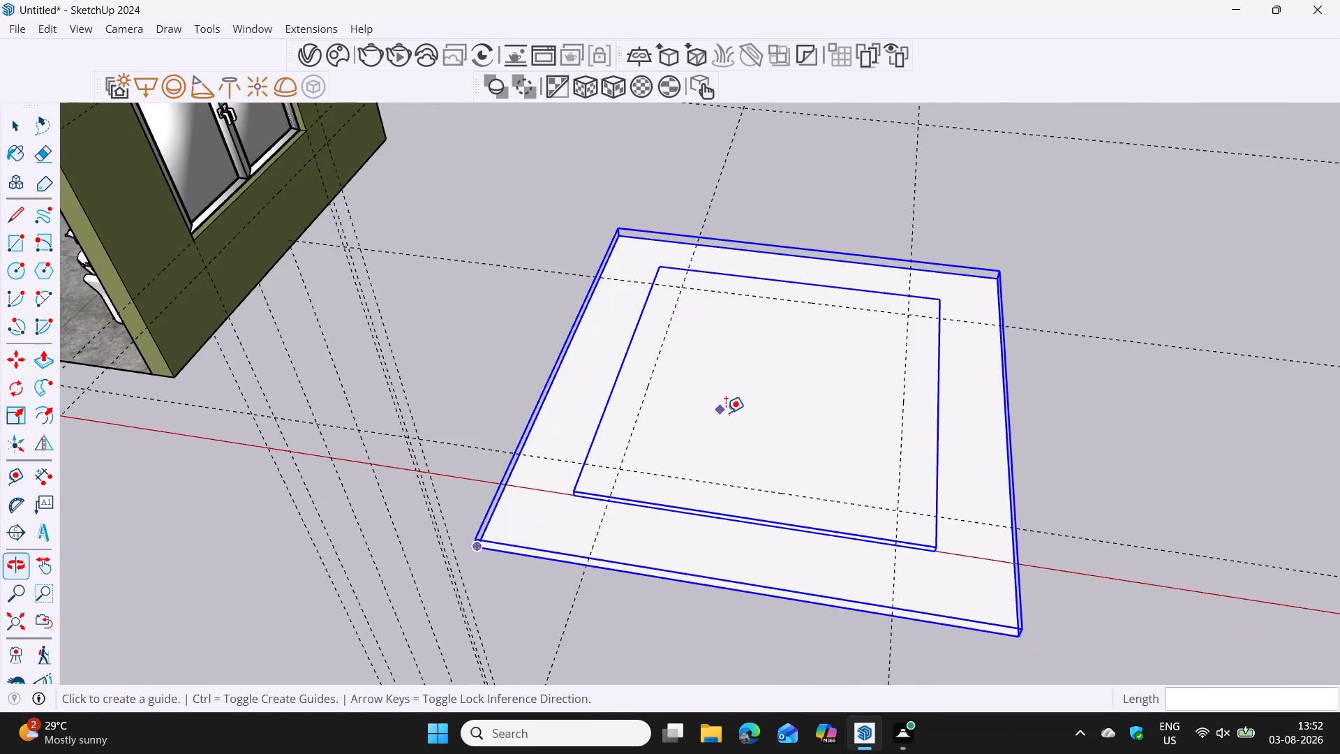
Draw a circle of 3" radius on the inner slab, centred on the guide intersection nearest the room and the red axis.
{"action": "middle_click_drag", "start_coordinate": [732, 421], "coordinate": [759, 441]}
{"action": "key", "text": "c"}
{"action": "scroll", "coordinate": [697, 491], "scroll_direction": "up", "scroll_amount": 3}
{"action": "scroll", "coordinate": [672, 493], "scroll_direction": "down", "scroll_amount": 1}
{"action": "scroll", "coordinate": [664, 493], "scroll_direction": "up", "scroll_amount": 5}
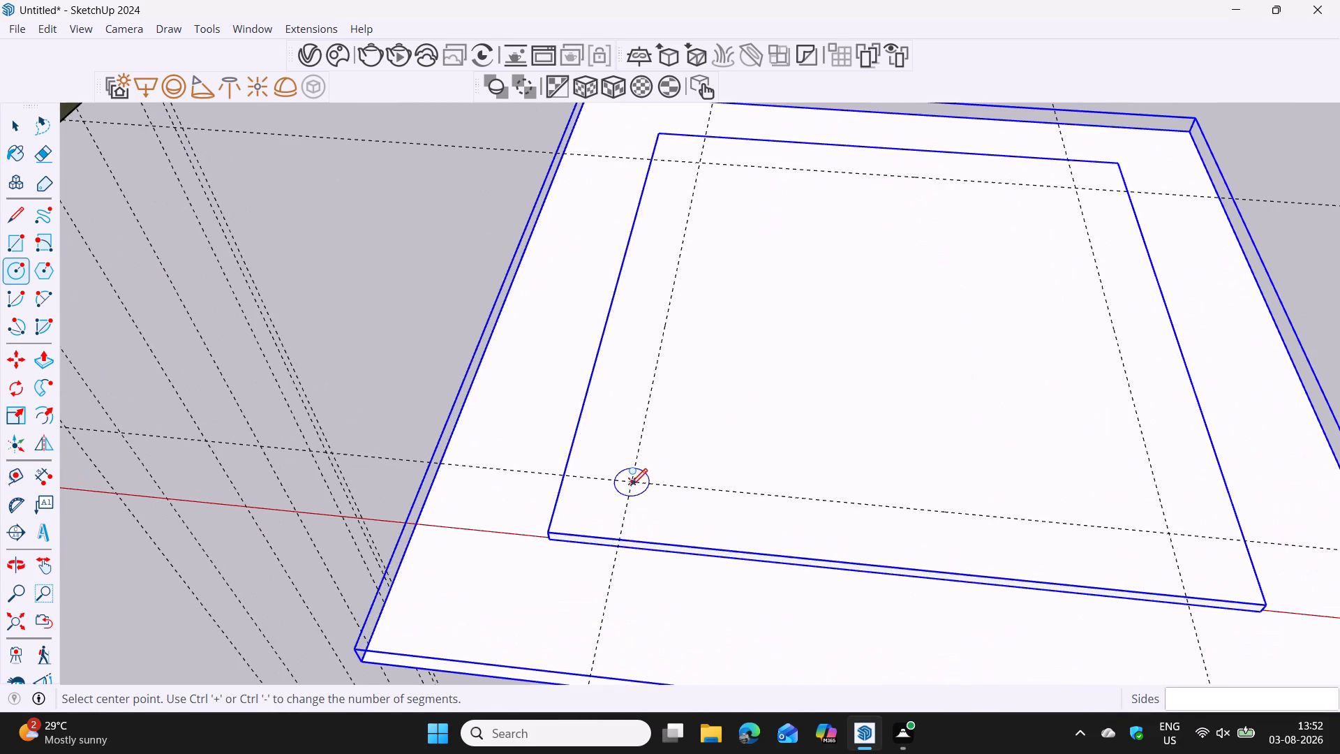
{"action": "left_click", "coordinate": [631, 483]}
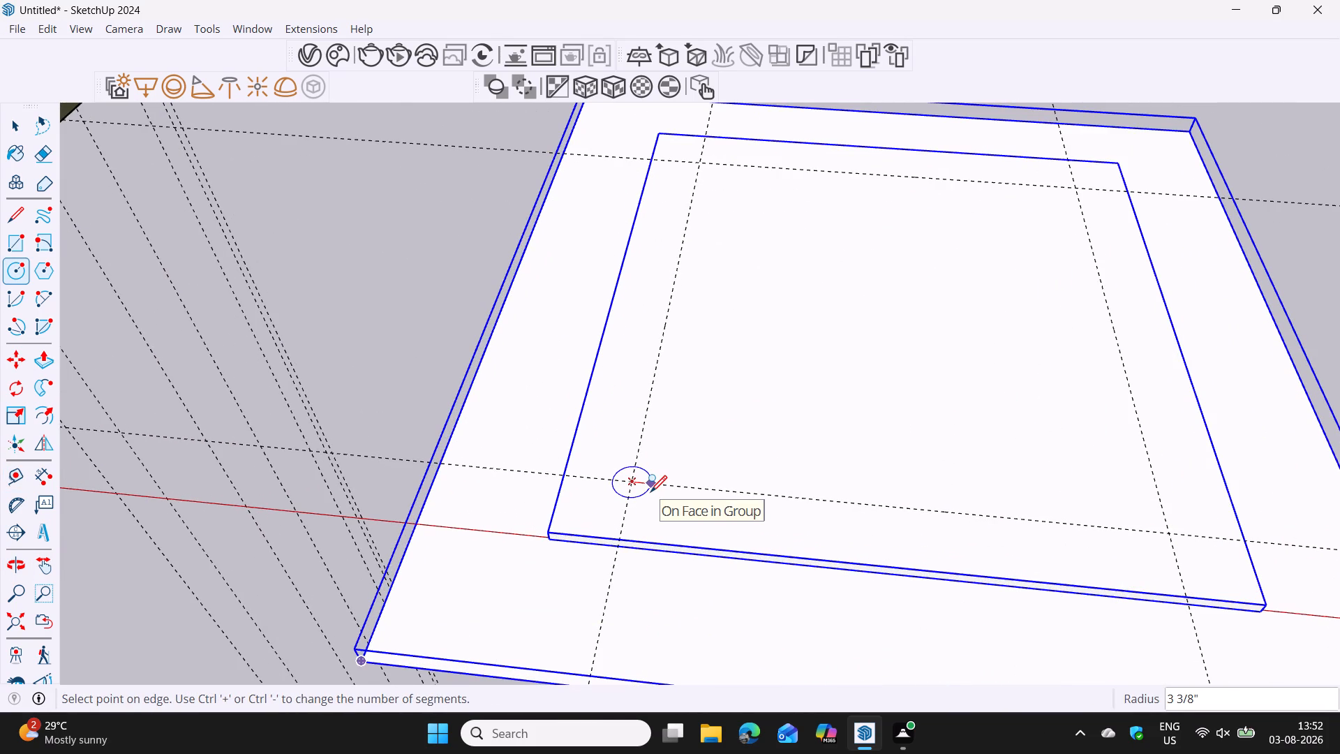
{"action": "key", "text": "3"}
{"action": "key", "text": "Return"}
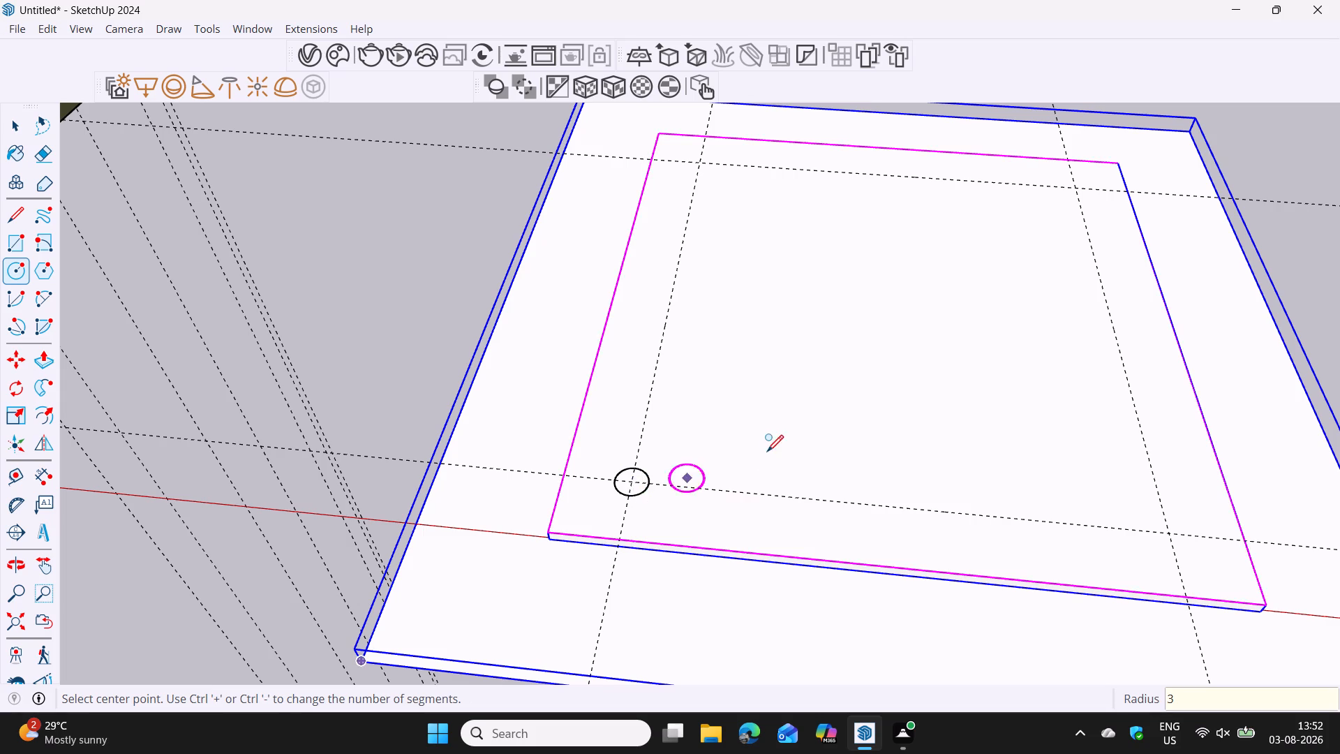
Make the circle's face and edge into a component with the default settings.
{"action": "middle_click_drag", "start_coordinate": [766, 448], "coordinate": [711, 436], "text": "shift"}
{"action": "middle_click_drag", "start_coordinate": [711, 436], "coordinate": [738, 555]}
{"action": "middle_click_drag", "start_coordinate": [745, 429], "coordinate": [717, 544], "text": "shift"}
{"action": "middle_click_drag", "start_coordinate": [717, 544], "coordinate": [734, 503]}
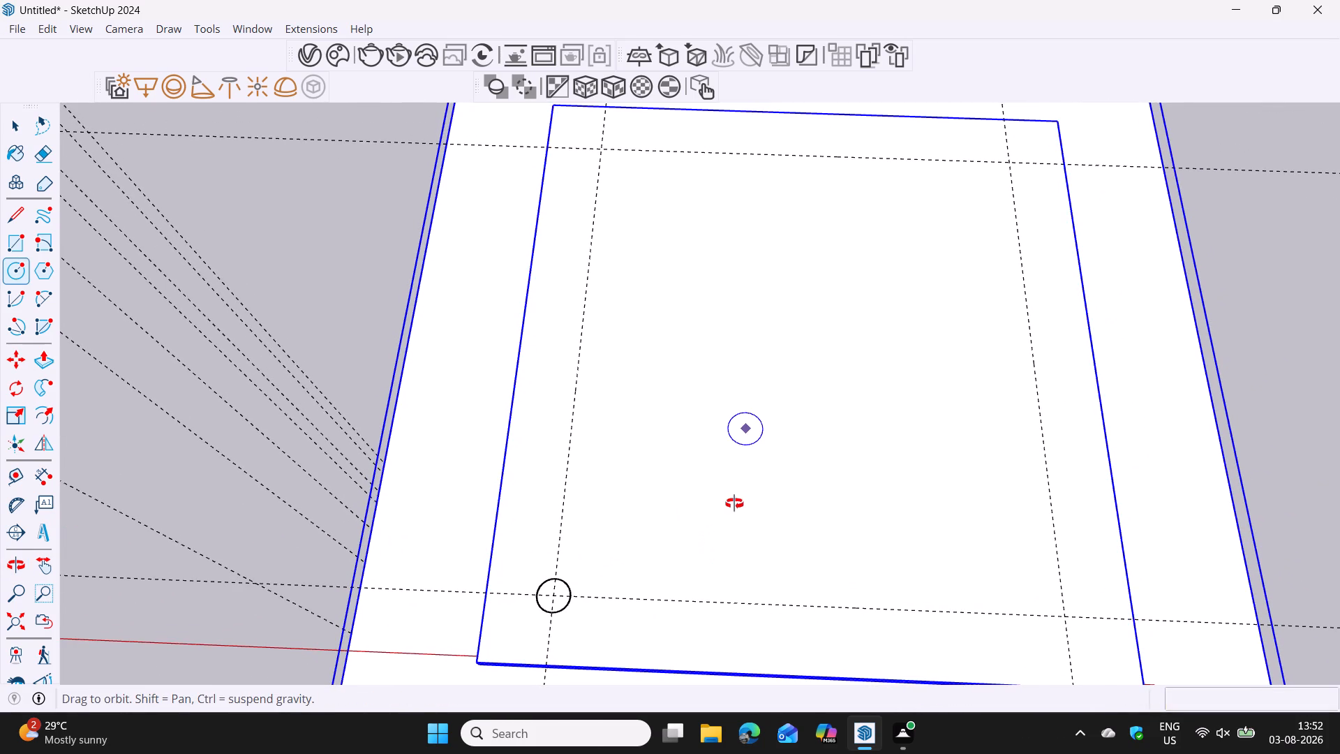
{"action": "middle_click_drag", "start_coordinate": [734, 503], "coordinate": [736, 494]}
{"action": "key", "text": "space"}
{"action": "left_click", "coordinate": [564, 615]}
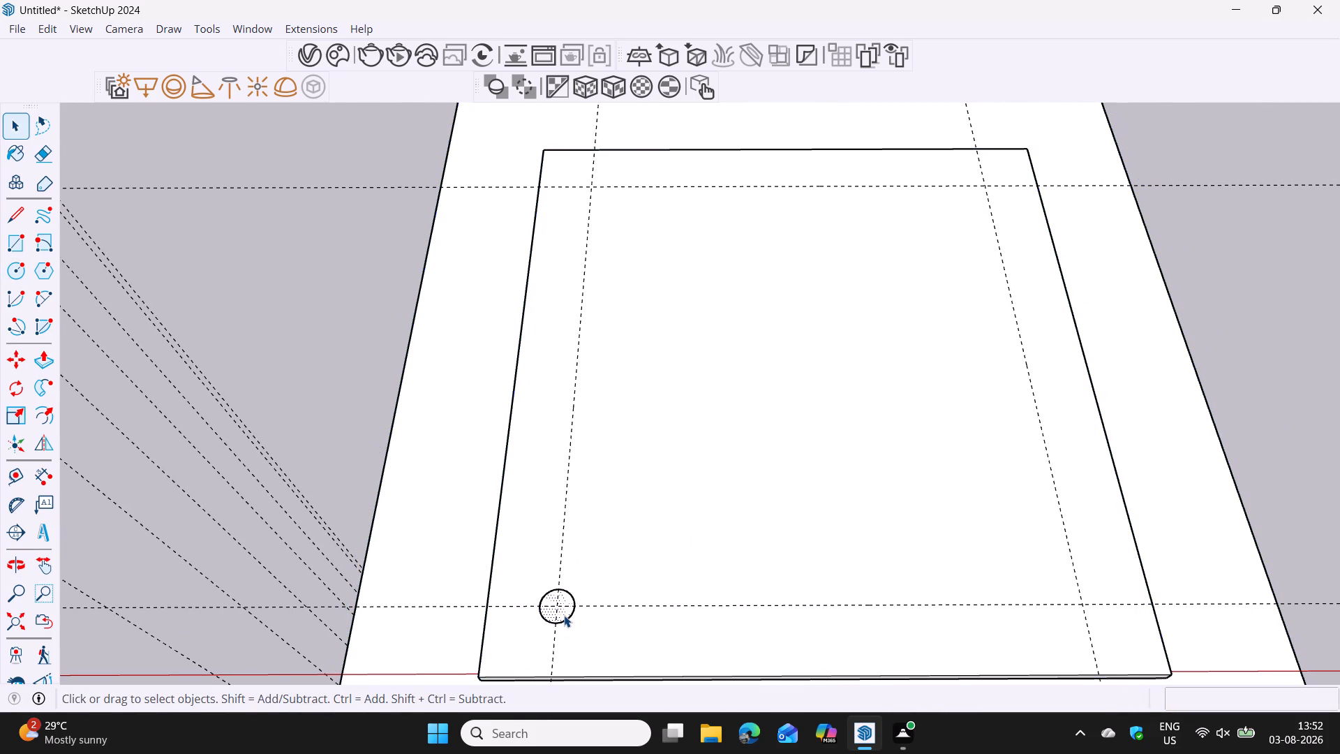
{"action": "double_click", "coordinate": [564, 615]}
{"action": "right_click", "coordinate": [564, 615]}
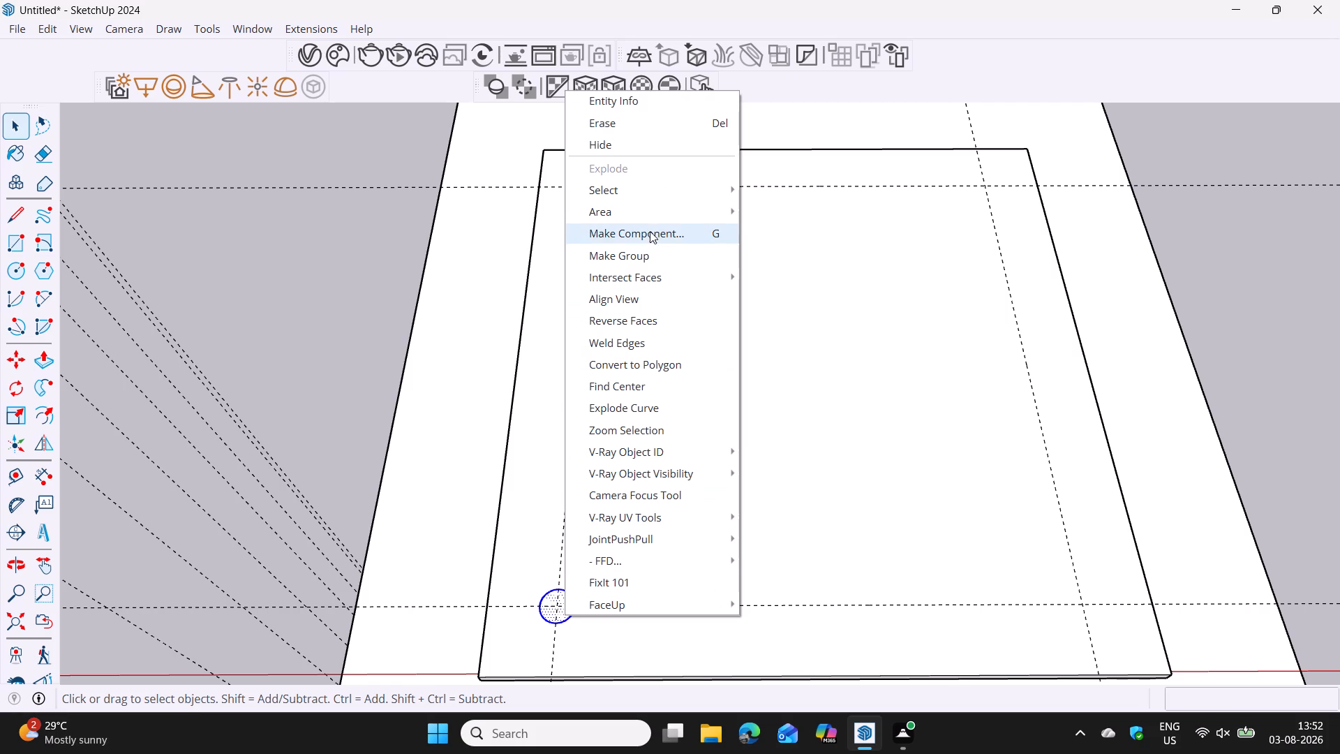
{"action": "left_click", "coordinate": [650, 232]}
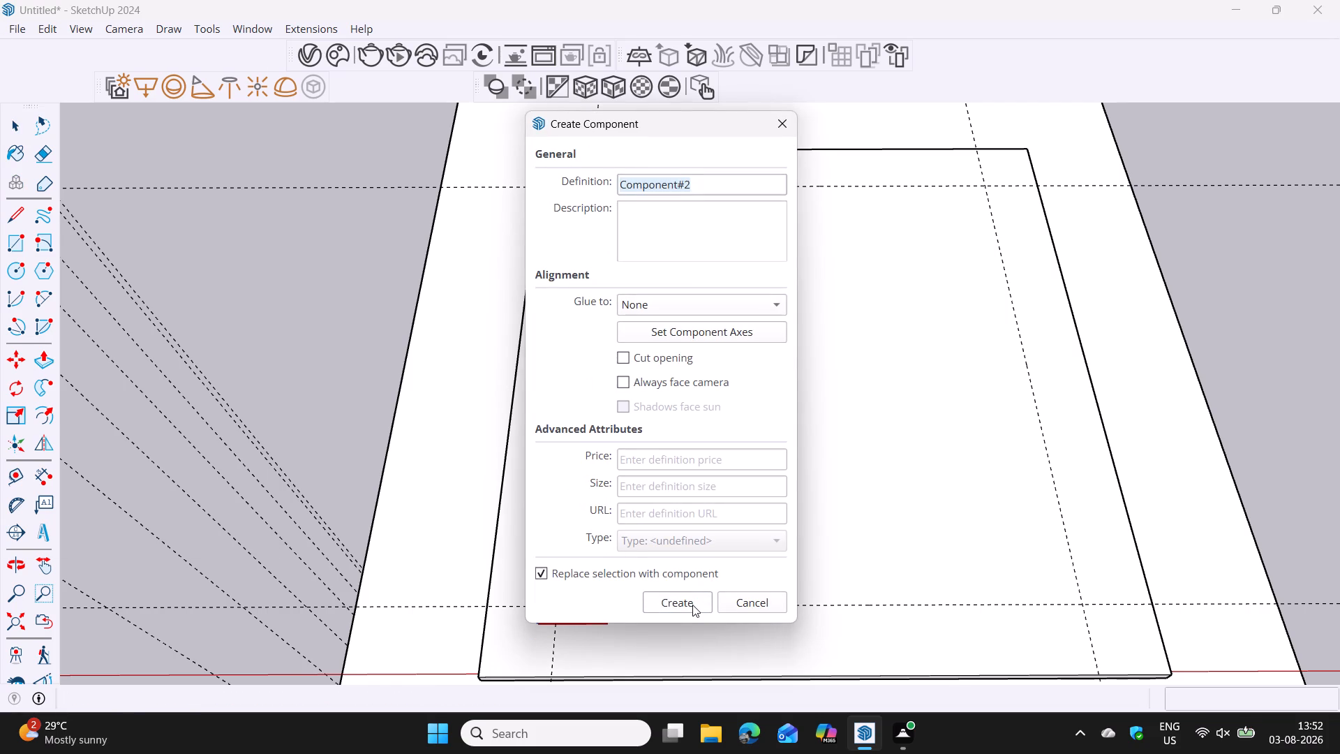
{"action": "left_click", "coordinate": [692, 605]}
Copy the circle component 8' 3" along the room-side guide to the far intersection, dividing the distance by 2 for a middle copy.
{"action": "scroll", "coordinate": [690, 605], "scroll_direction": "down", "scroll_amount": 3}
{"action": "middle_click_drag", "start_coordinate": [643, 603], "coordinate": [639, 523], "text": "shift"}
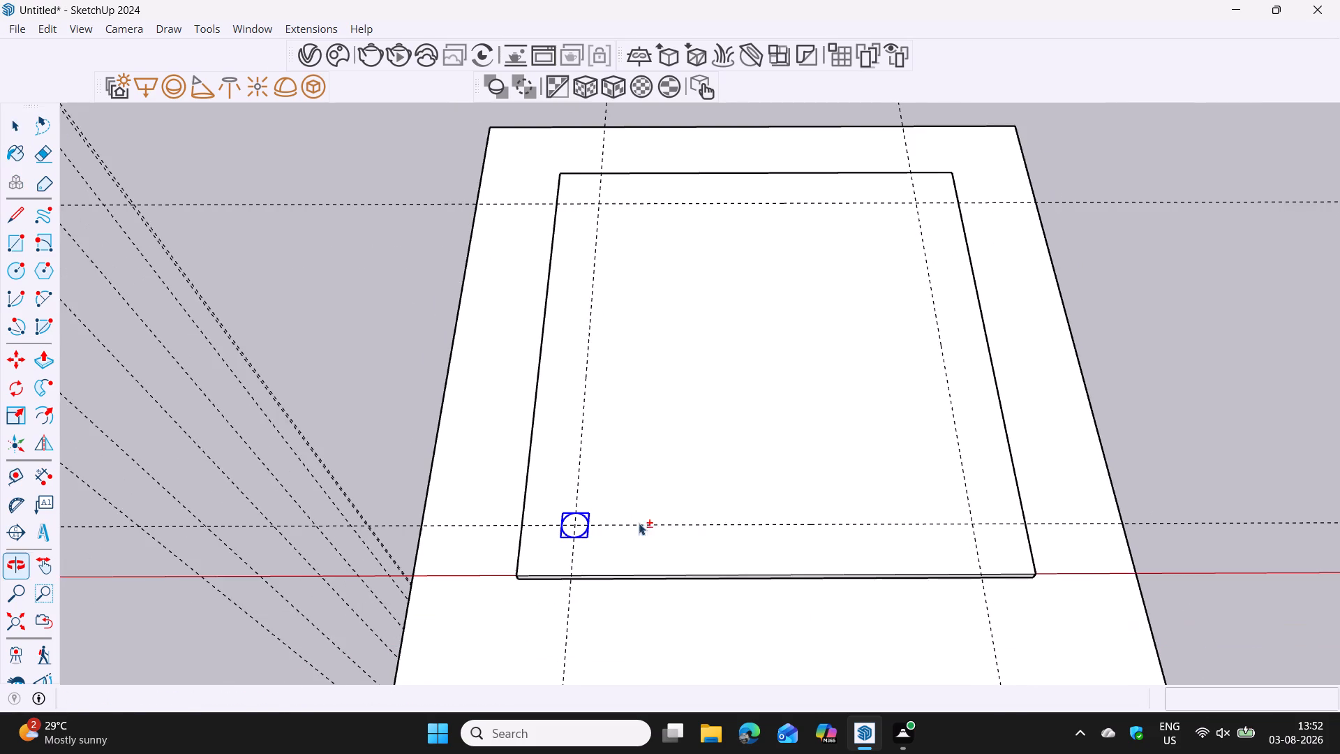
{"action": "middle_click_drag", "start_coordinate": [680, 534], "coordinate": [661, 536]}
{"action": "key", "text": "m"}
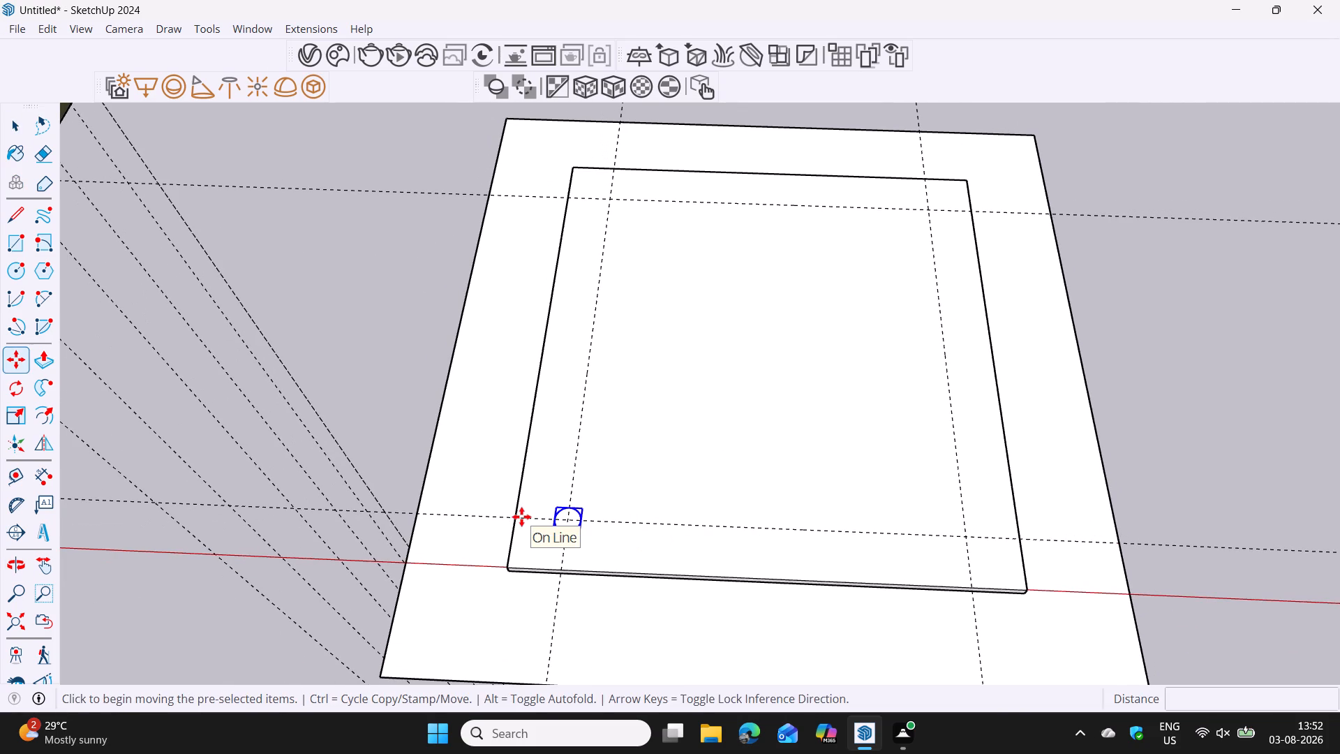
{"action": "left_click", "coordinate": [516, 519]}
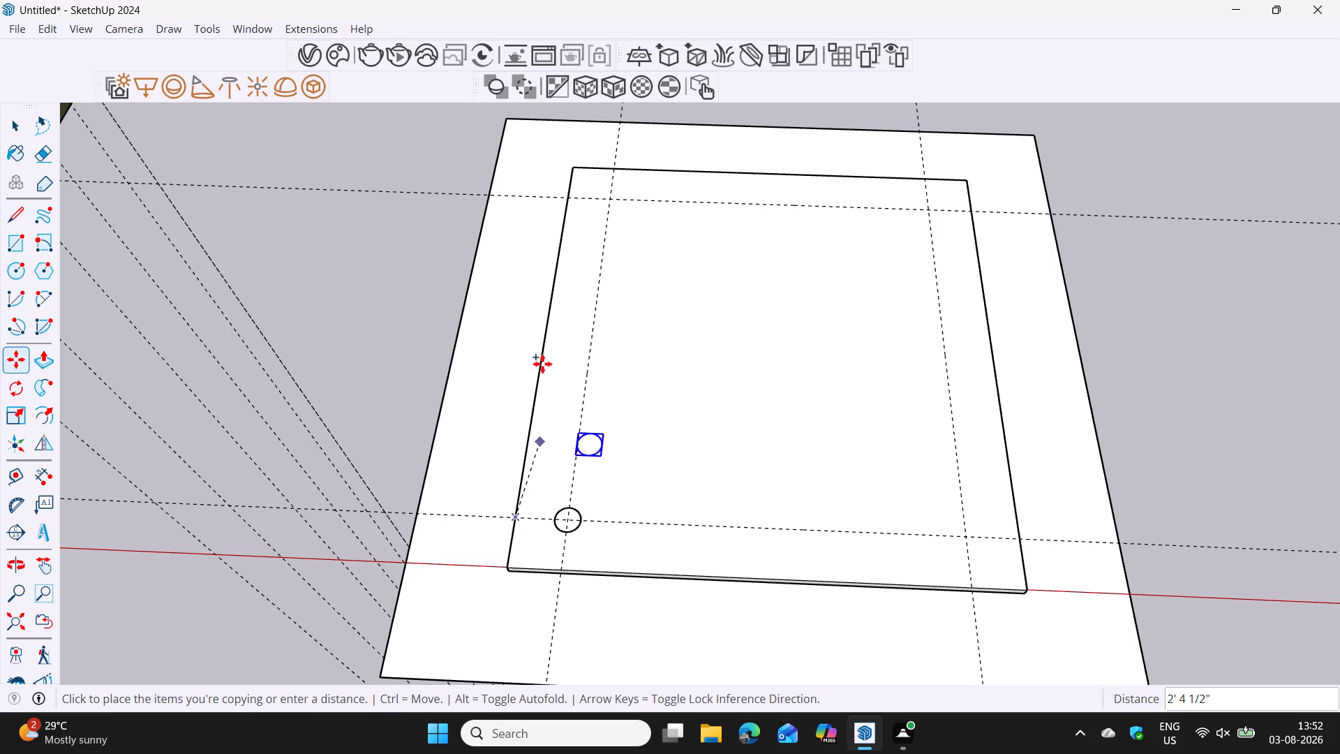
{"action": "left_click", "coordinate": [564, 199]}
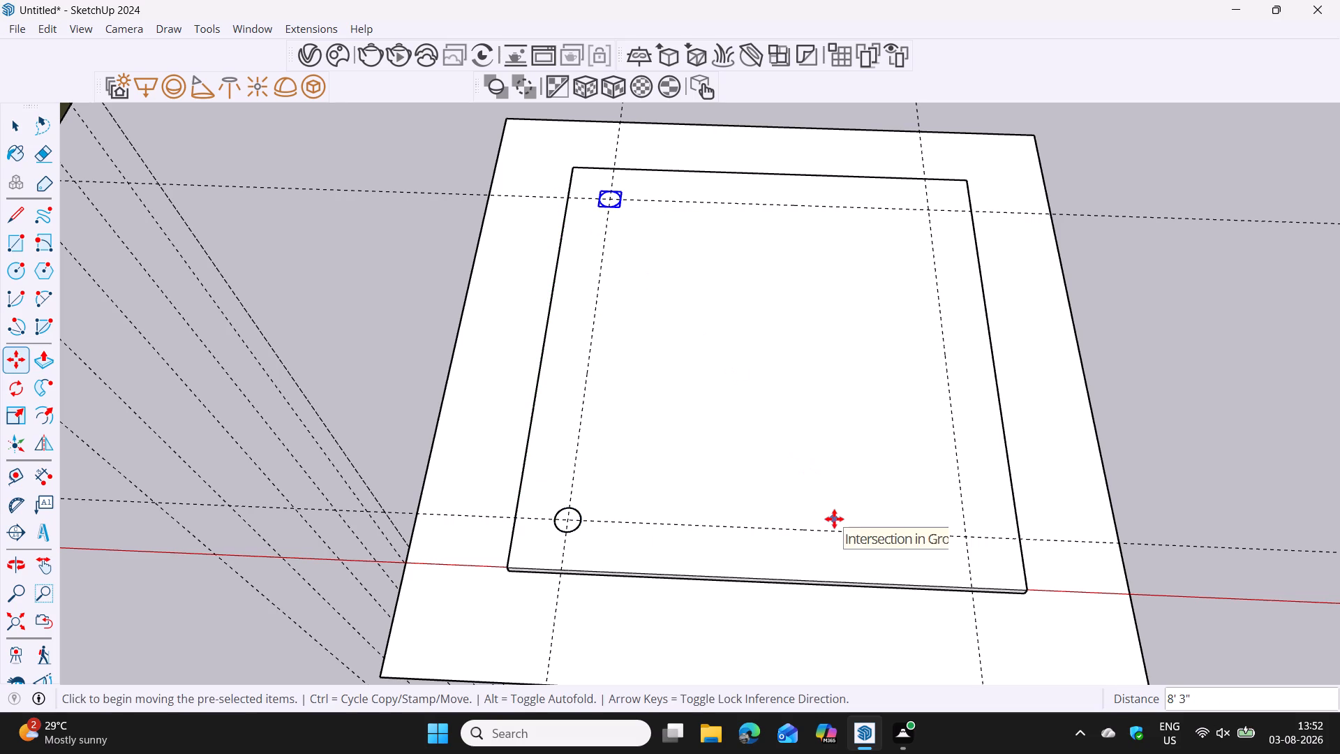
{"action": "type", "text": "2/"}
{"action": "key", "text": "Return"}
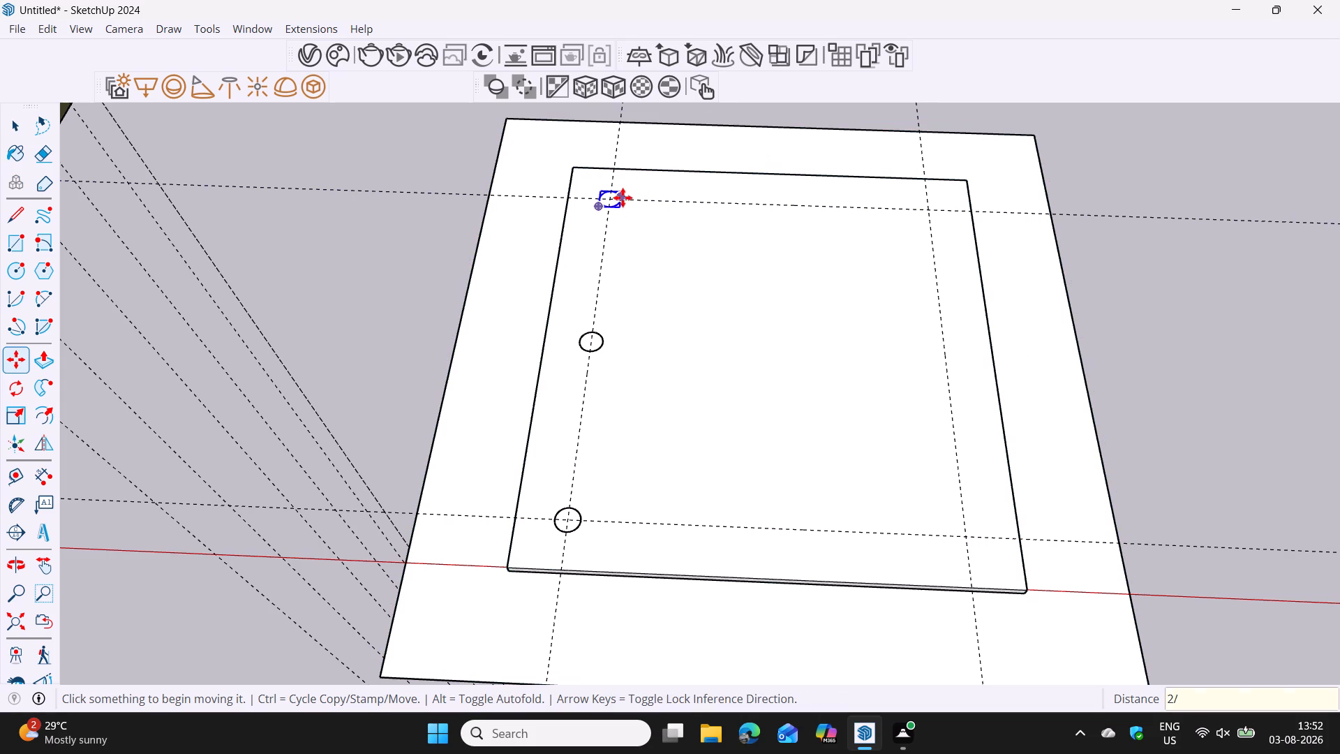
Copy the three room-side circles together 7' 6" across the slab onto the opposite guide.
{"action": "key", "text": "space"}
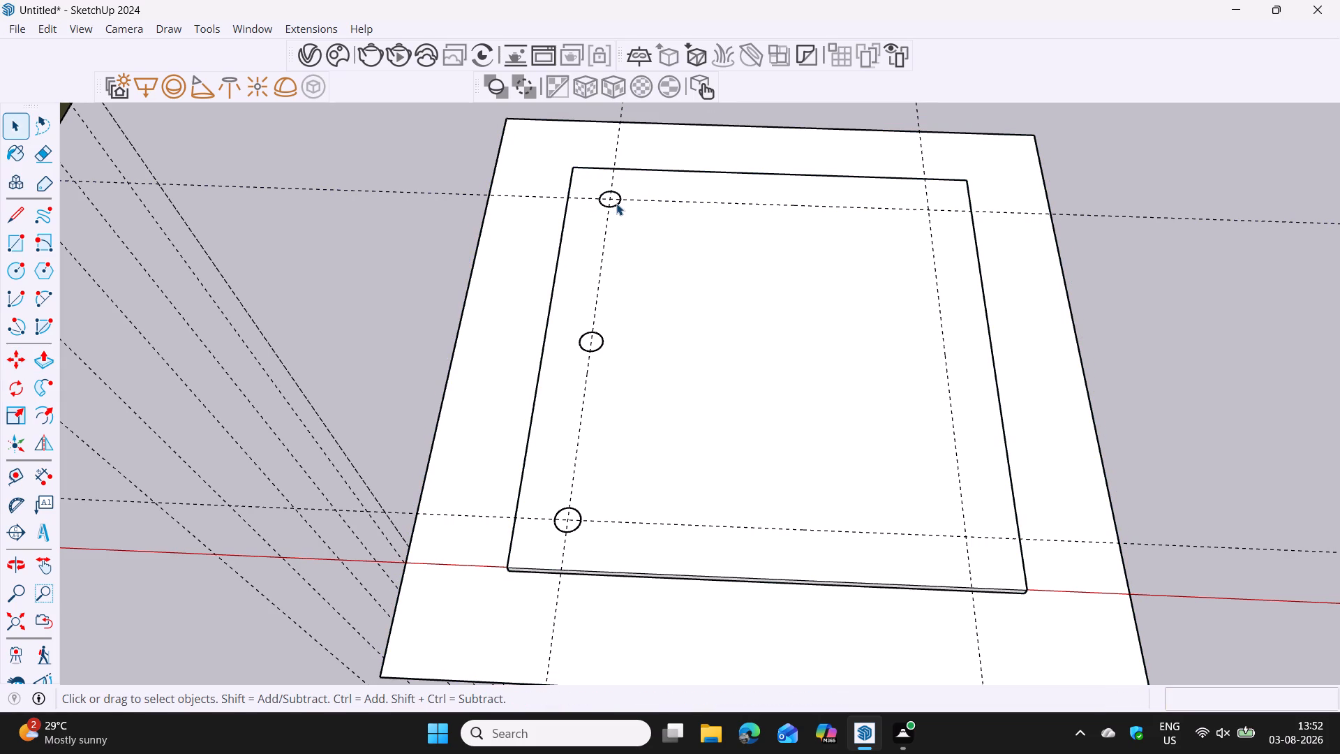
{"action": "left_click", "coordinate": [616, 203]}
{"action": "left_click", "coordinate": [597, 344], "text": "shift"}
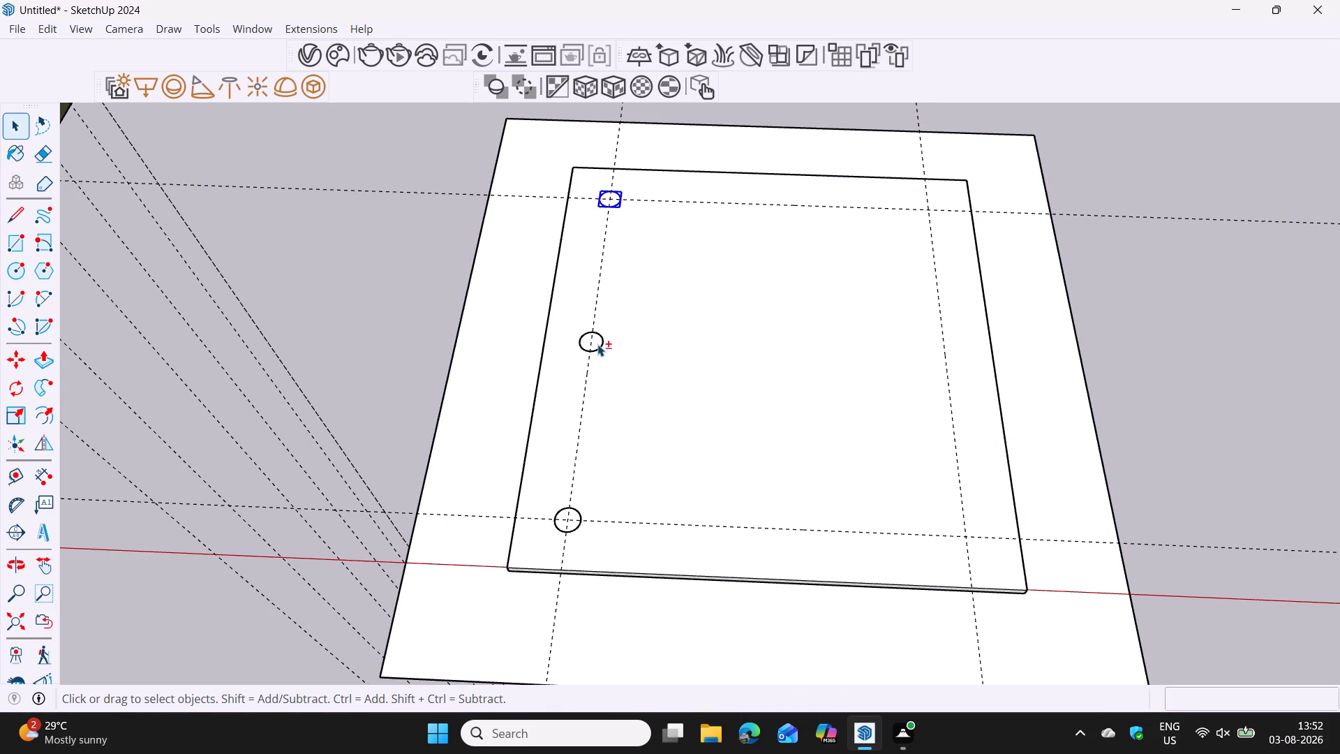
{"action": "left_click", "coordinate": [580, 516], "text": "shift"}
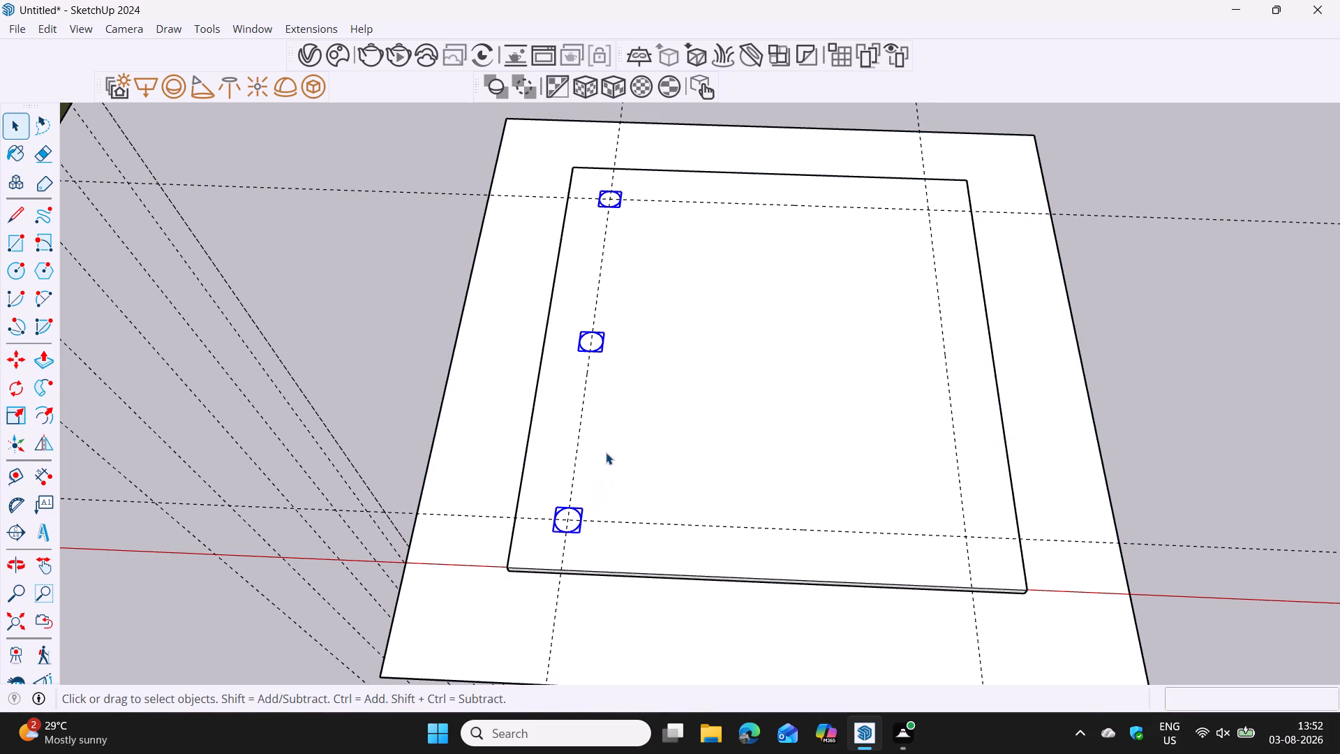
{"action": "key", "text": "m"}
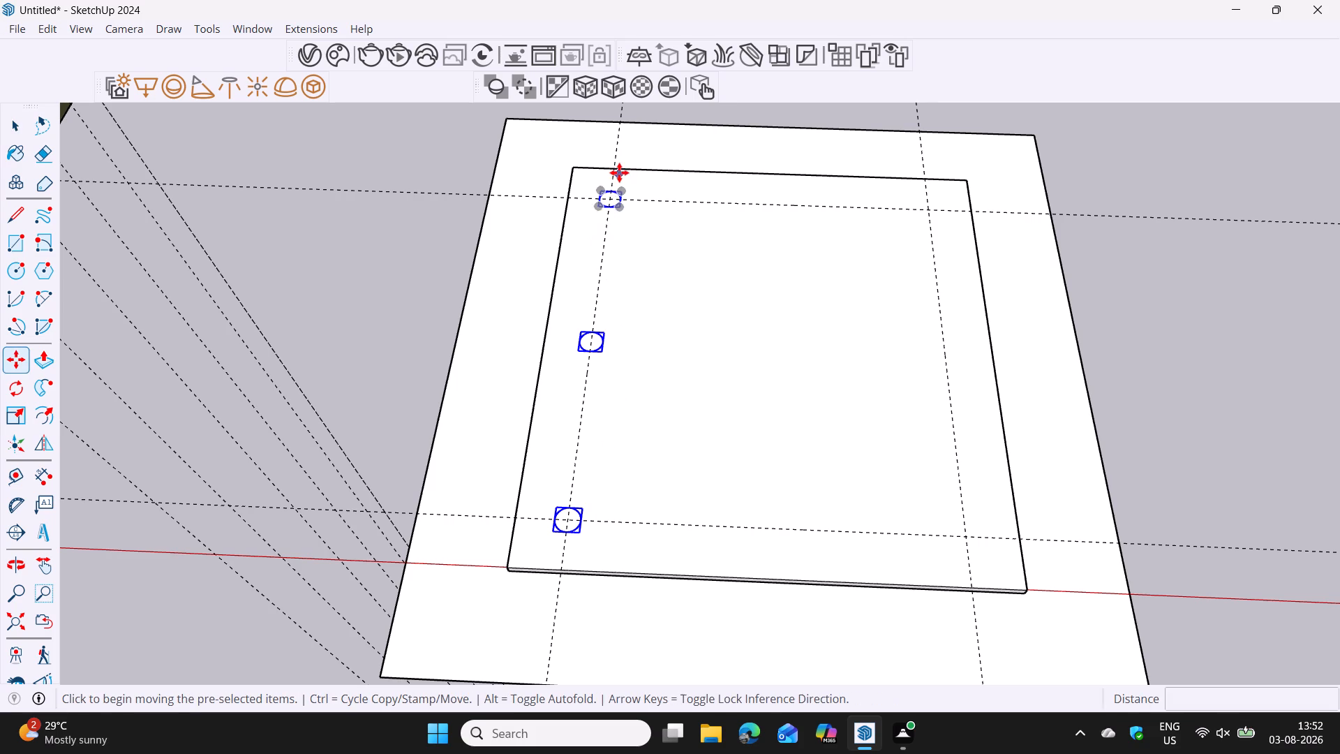
{"action": "left_click", "coordinate": [615, 169]}
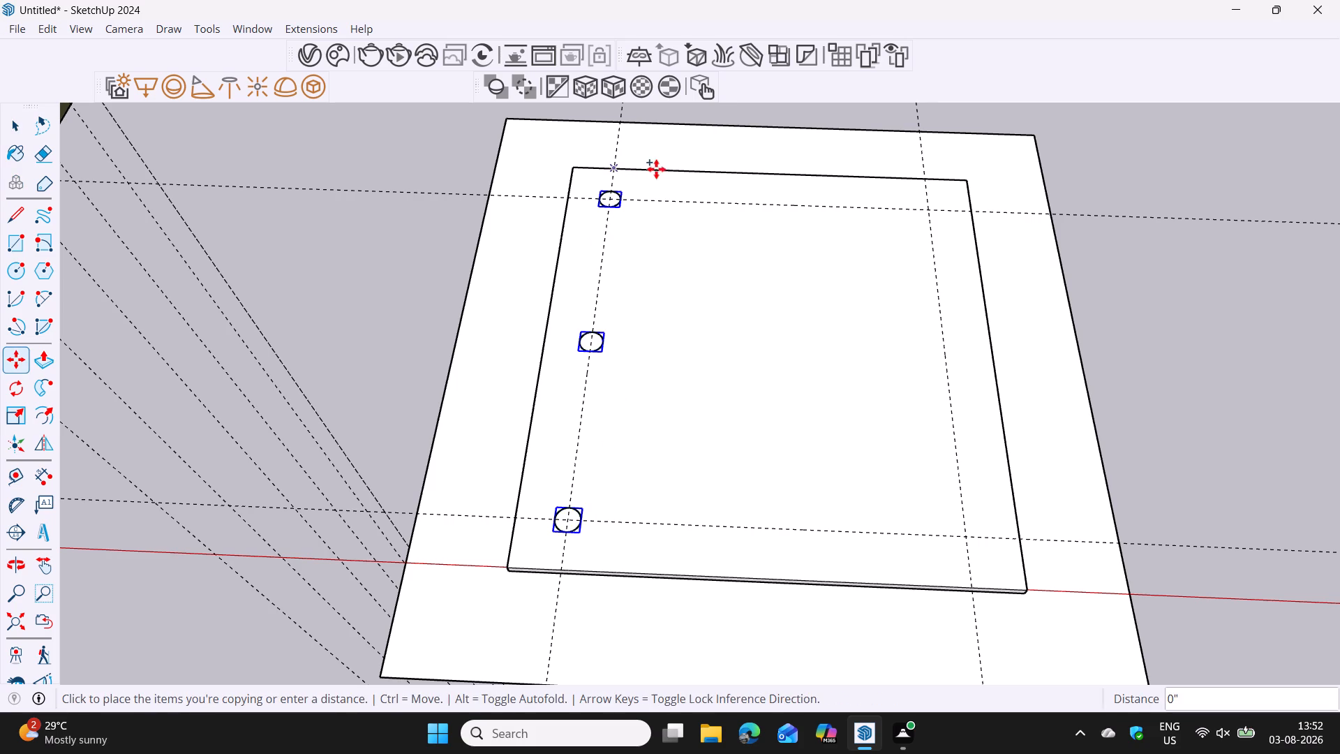
{"action": "left_click", "coordinate": [925, 179]}
{"action": "key", "text": "space"}
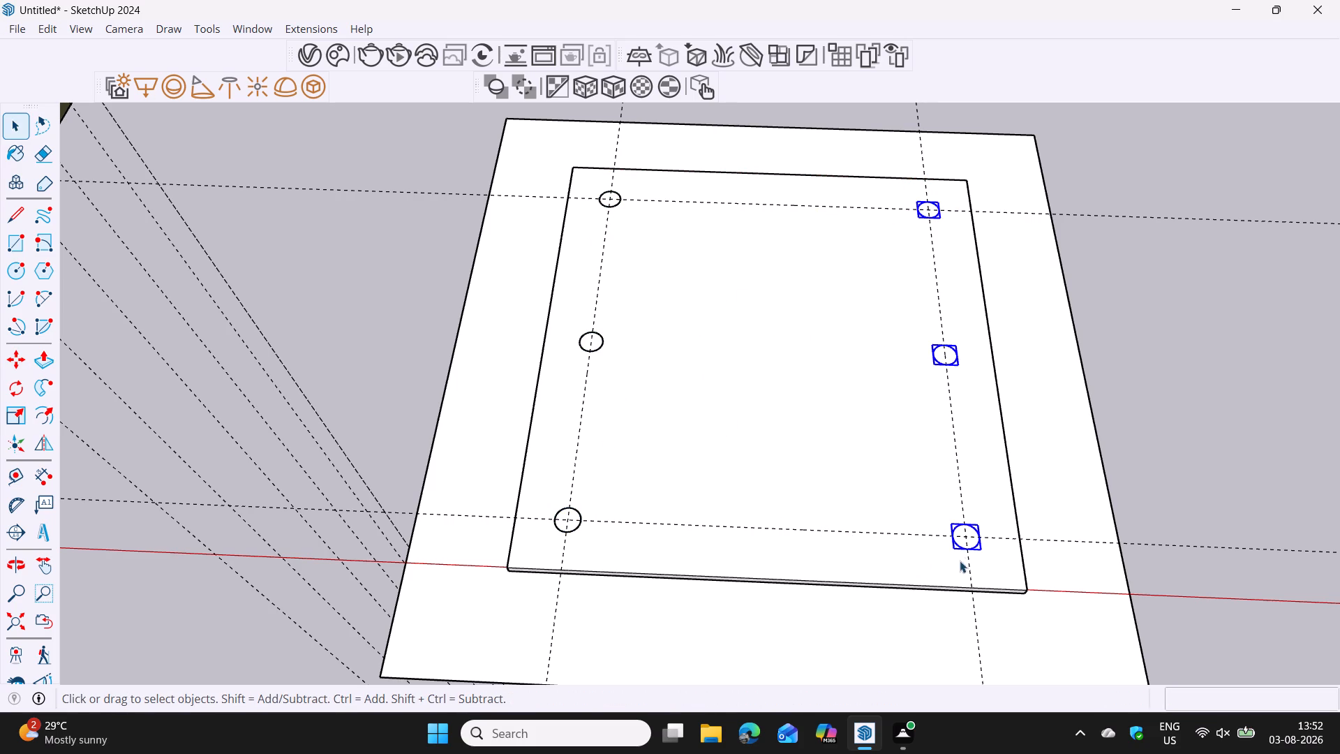
Copy the far corner circle 7' 6" along the guide beside the red axis, dividing the distance by 2 for a middle circle.
{"action": "left_click", "coordinate": [977, 547]}
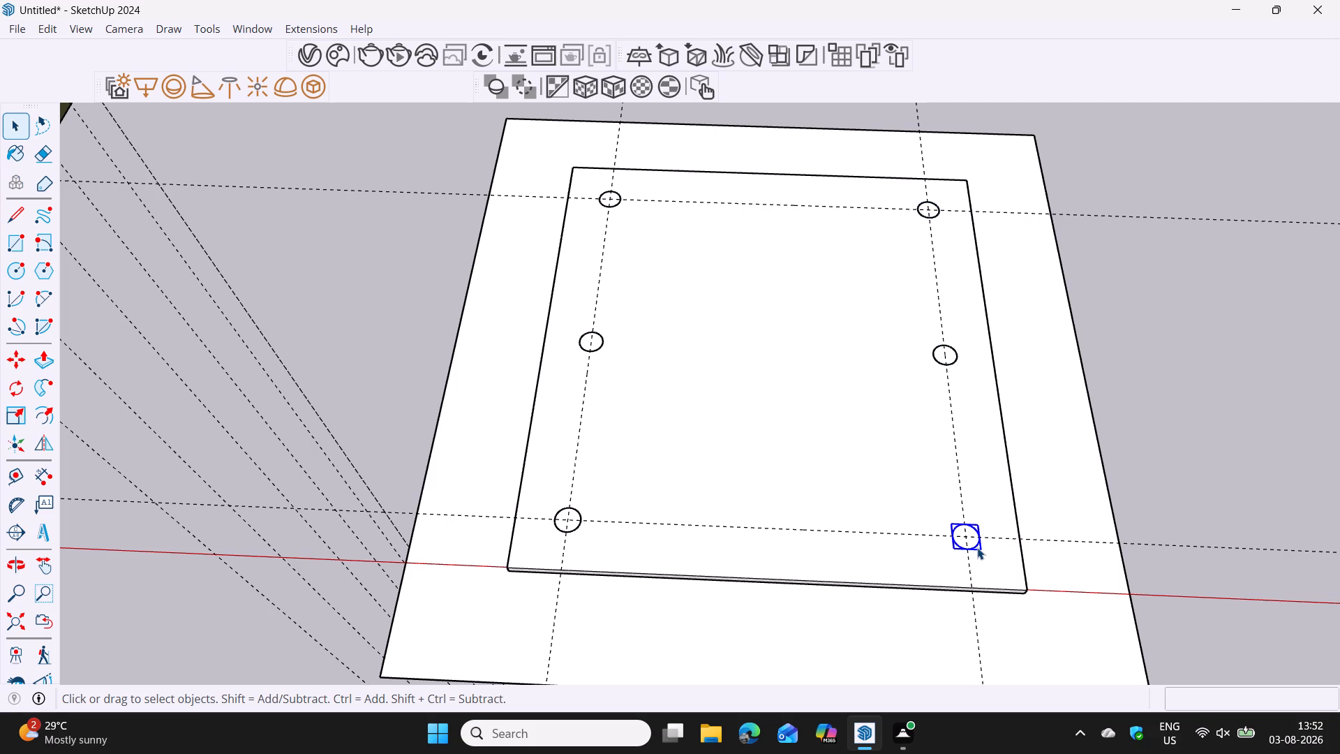
{"action": "key", "text": "m"}
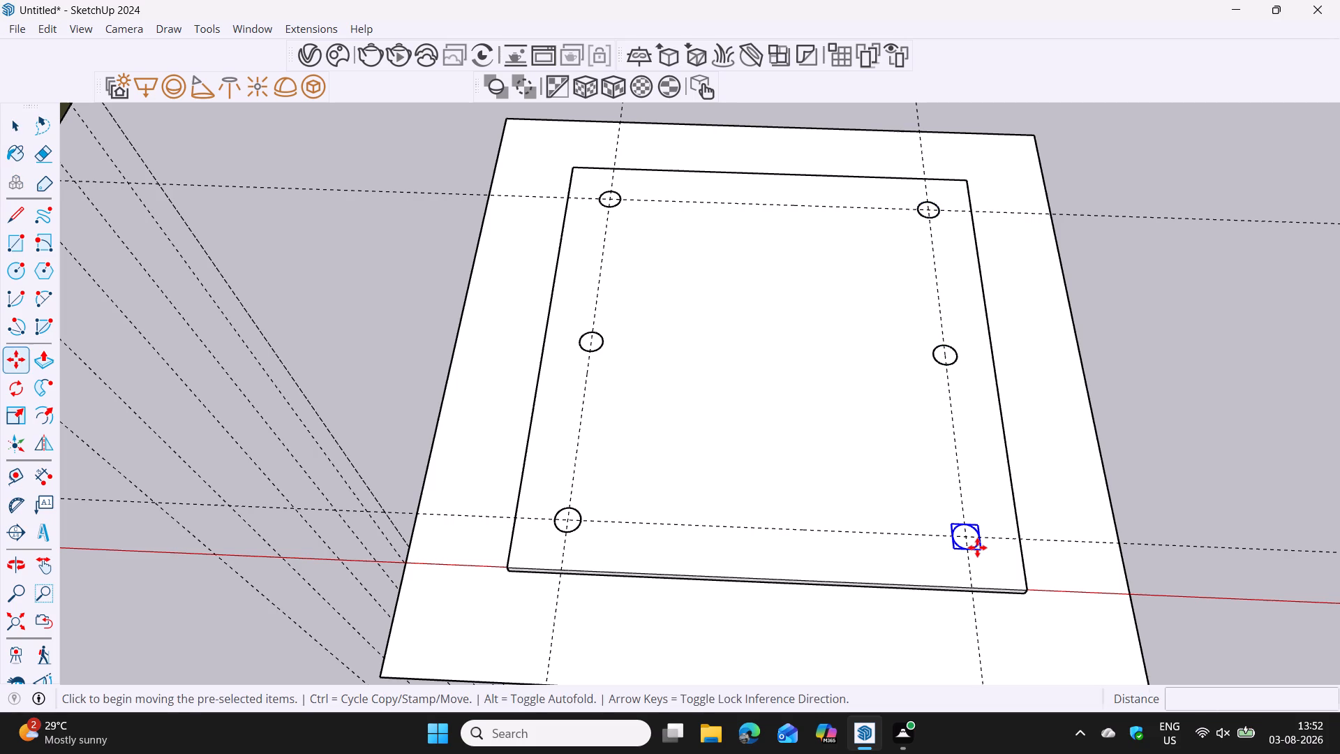
{"action": "left_click", "coordinate": [973, 588]}
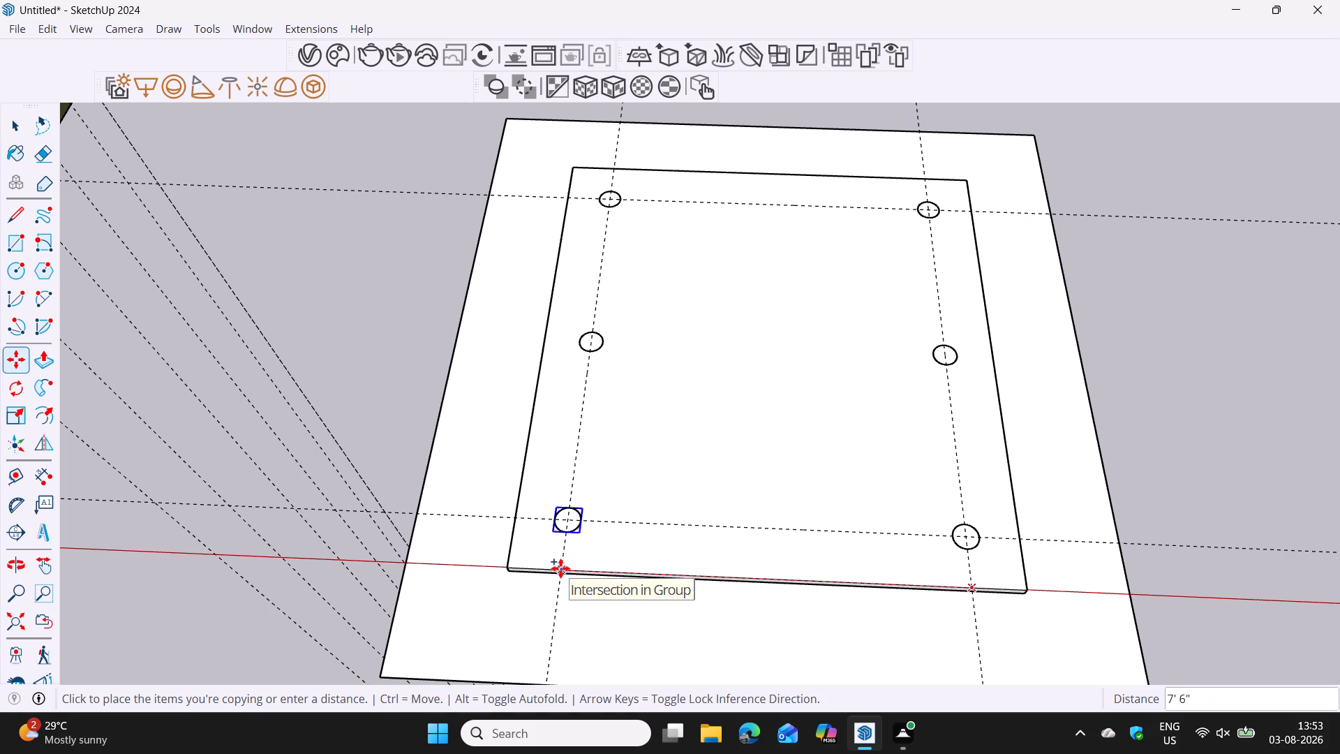
{"action": "left_click", "coordinate": [560, 568]}
{"action": "key", "text": "2"}
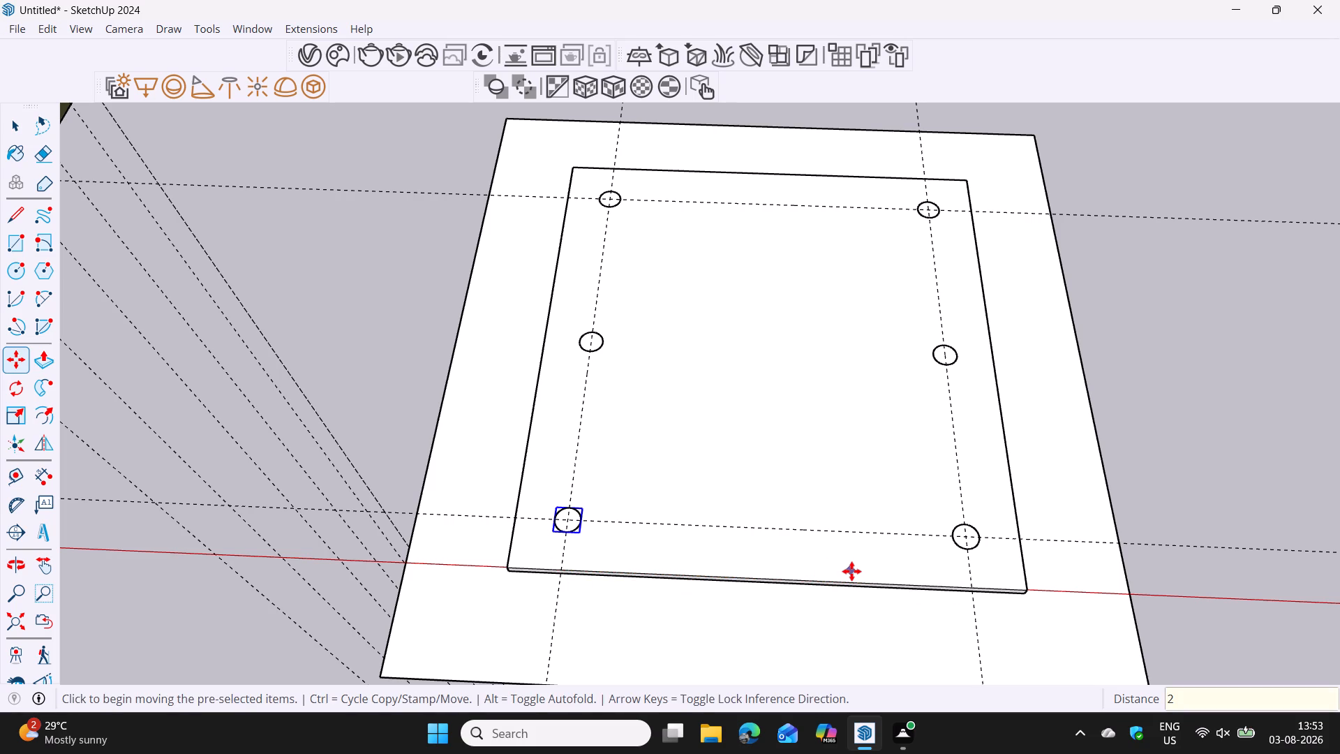
{"action": "key", "text": "slash"}
{"action": "key", "text": "Return"}
{"action": "key", "text": "space"}
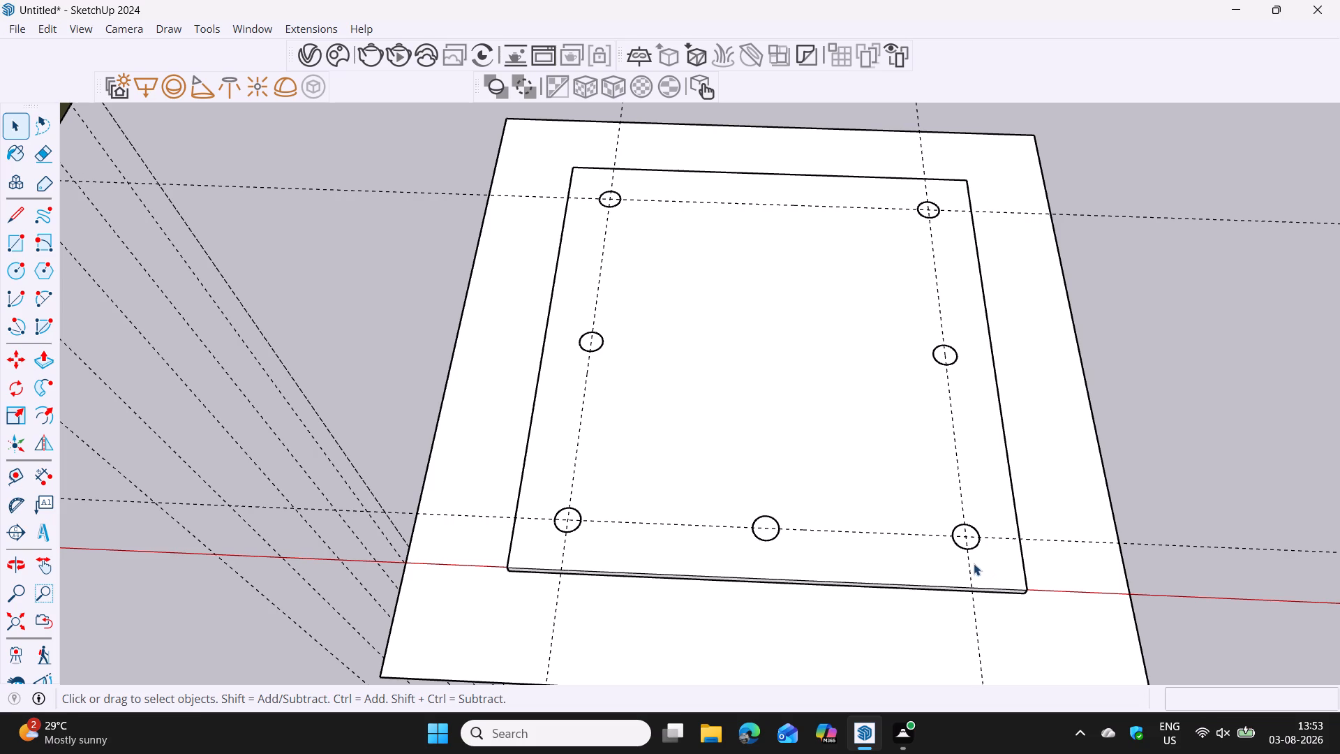
Copy the corner circle 7' 6" toward the room along the guide opposite the red axis, dividing the distance by 2 for a middle circle.
{"action": "scroll", "coordinate": [934, 217], "scroll_direction": "up", "scroll_amount": 2}
{"action": "scroll", "coordinate": [934, 217], "scroll_direction": "down", "scroll_amount": 3}
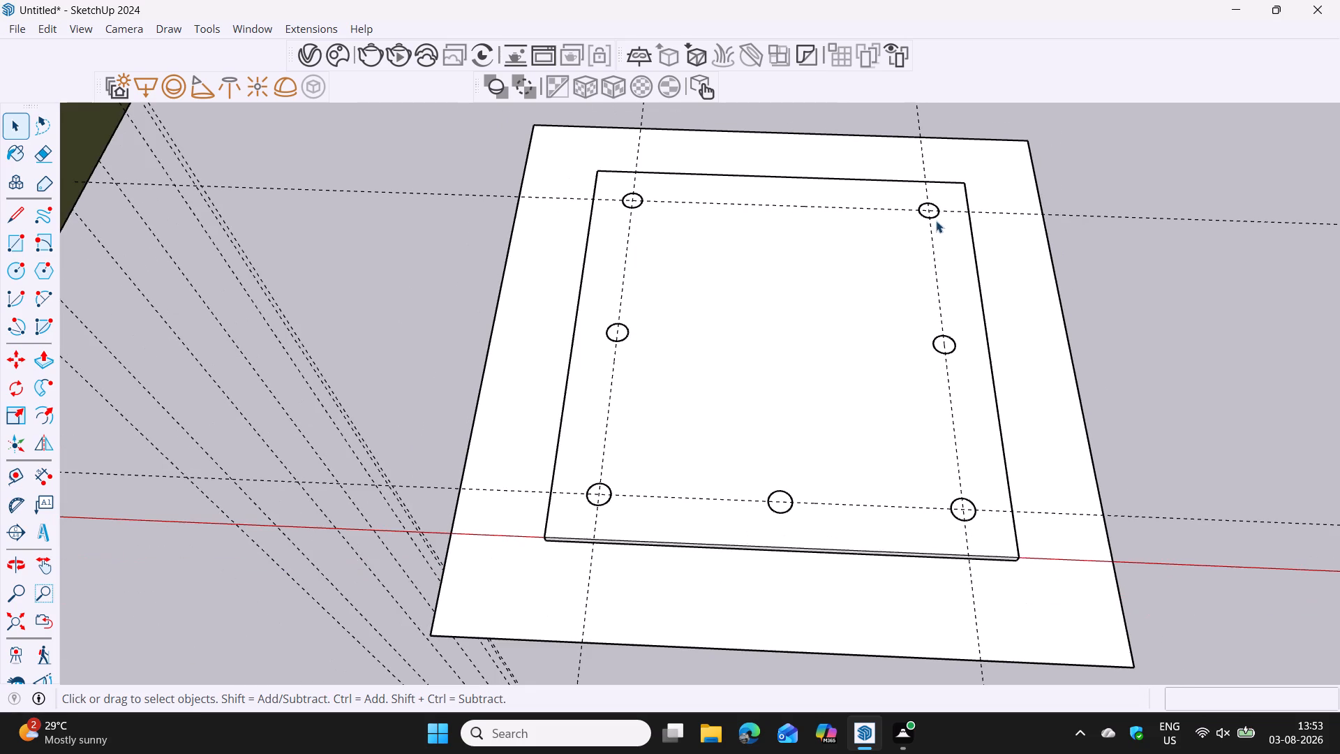
{"action": "left_click", "coordinate": [932, 214]}
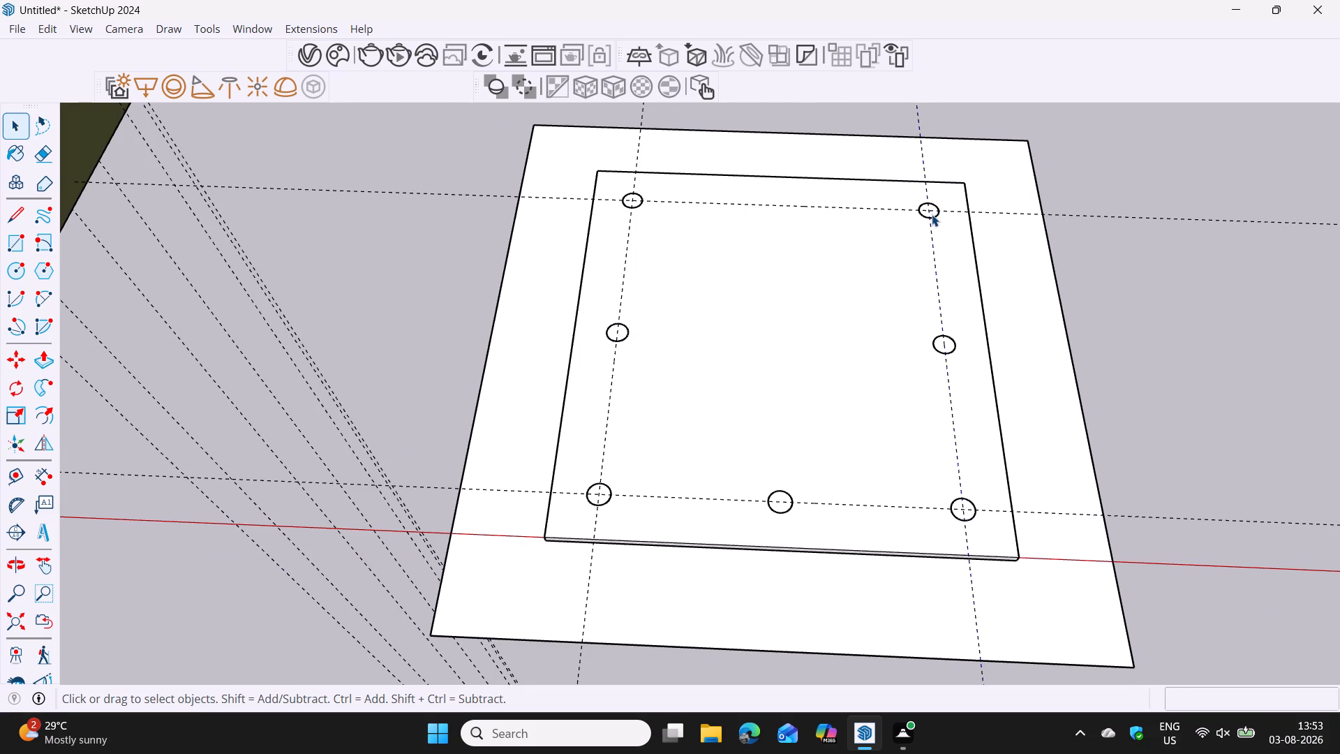
{"action": "left_click", "coordinate": [938, 213]}
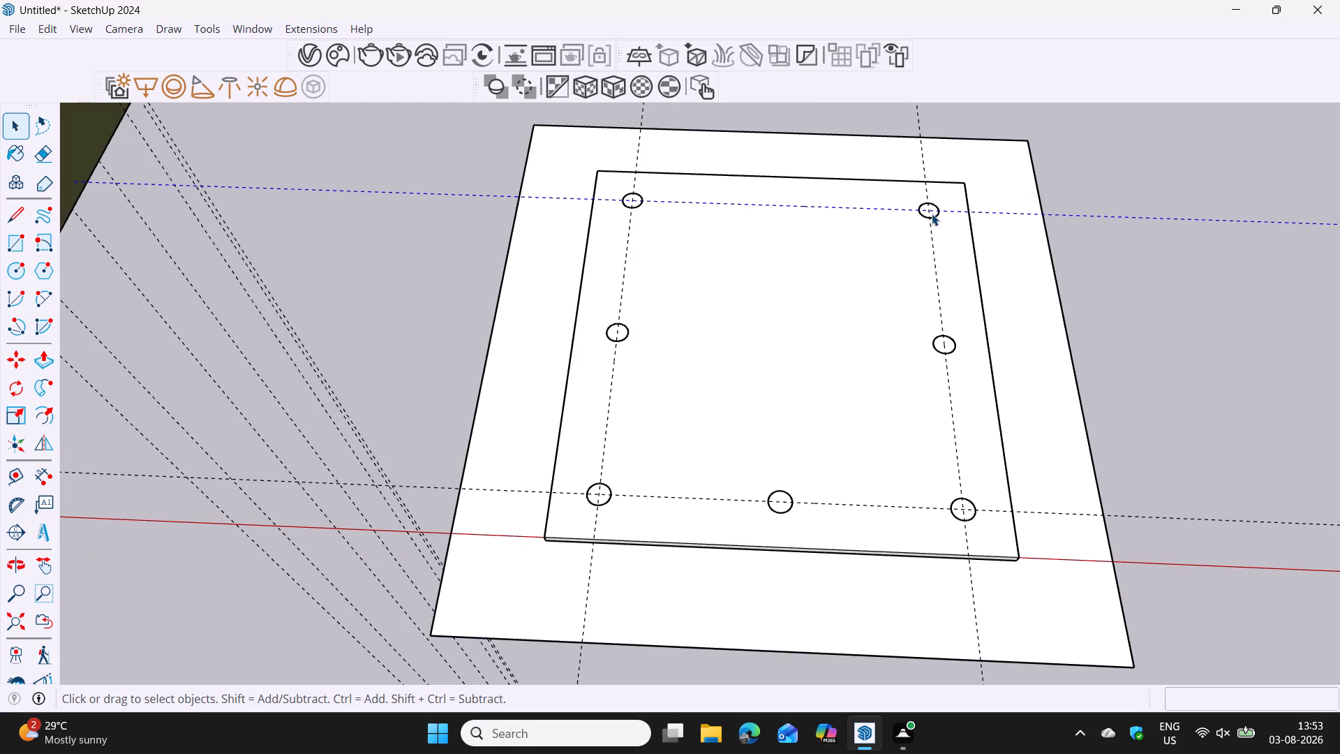
{"action": "left_click", "coordinate": [932, 214]}
{"action": "left_click", "coordinate": [935, 214]}
{"action": "left_click", "coordinate": [935, 214]}
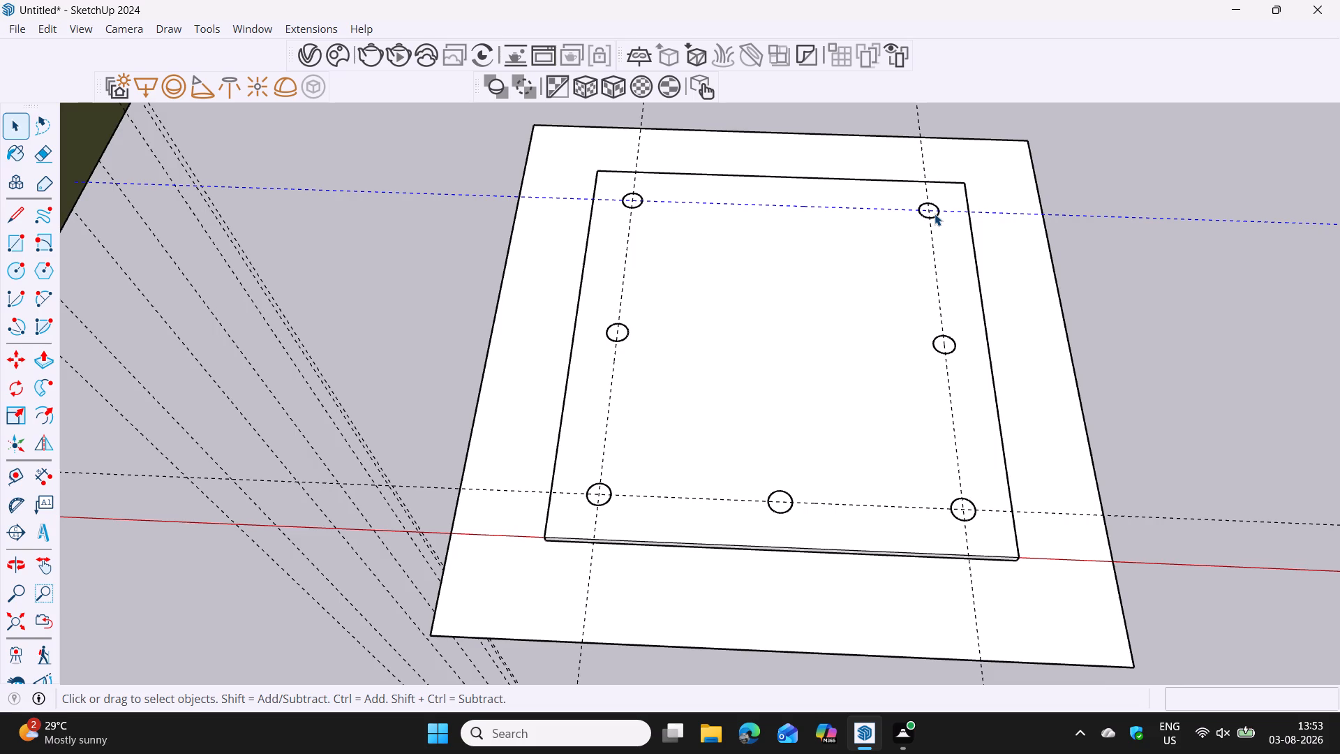
{"action": "scroll", "coordinate": [935, 214], "scroll_direction": "up", "scroll_amount": 7}
{"action": "left_click", "coordinate": [935, 214]}
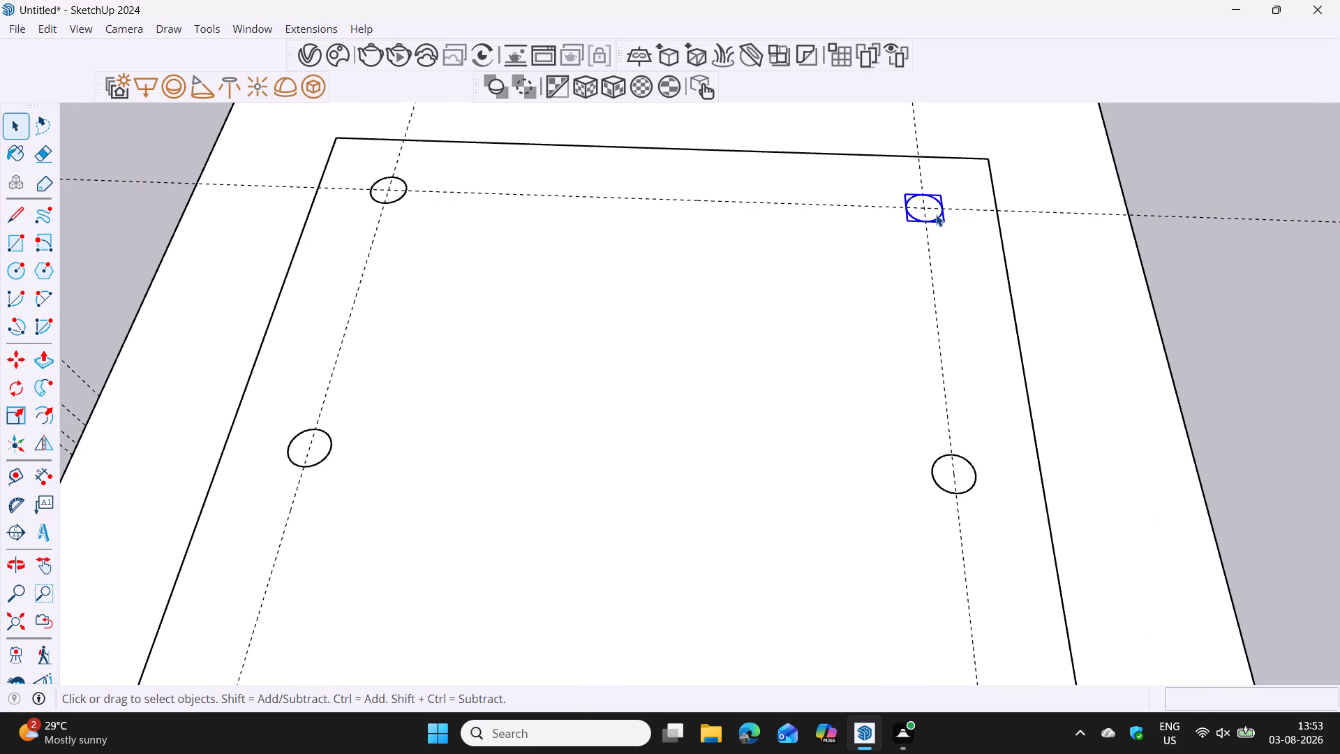
{"action": "key", "text": "m"}
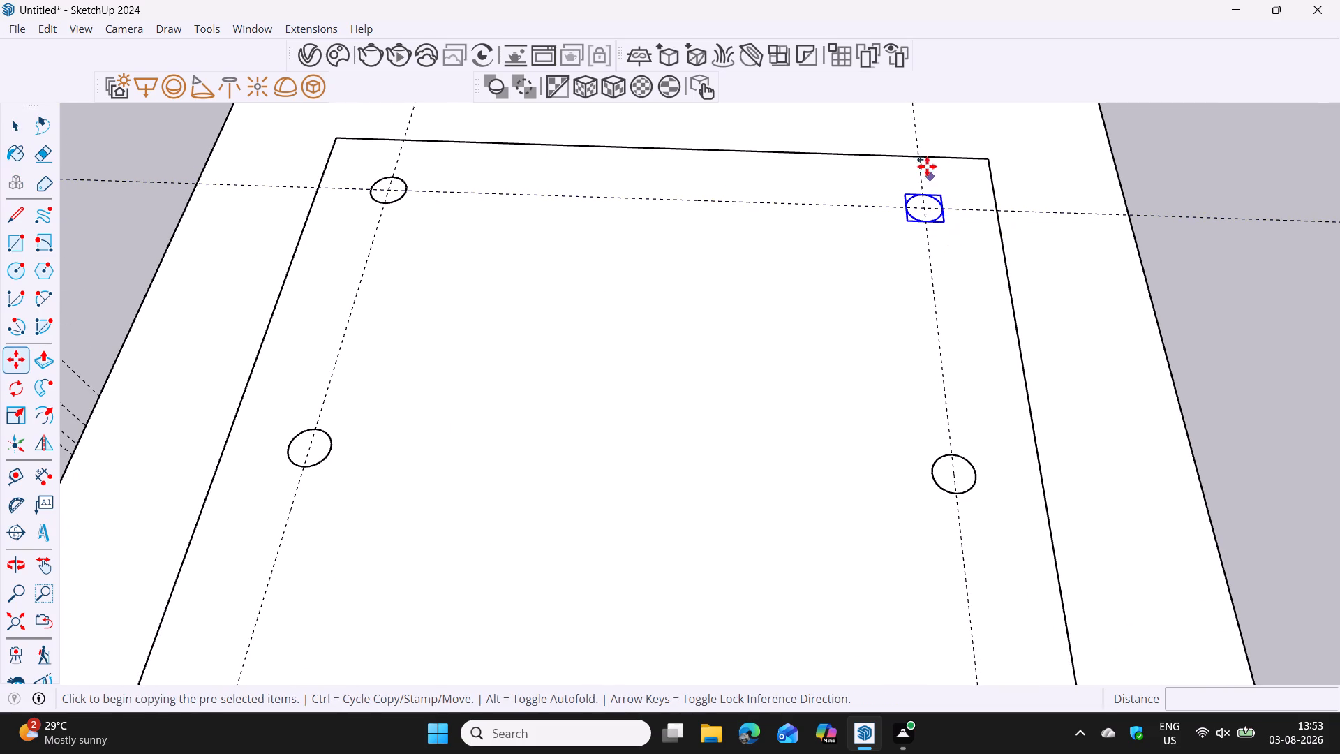
{"action": "left_click", "coordinate": [920, 157]}
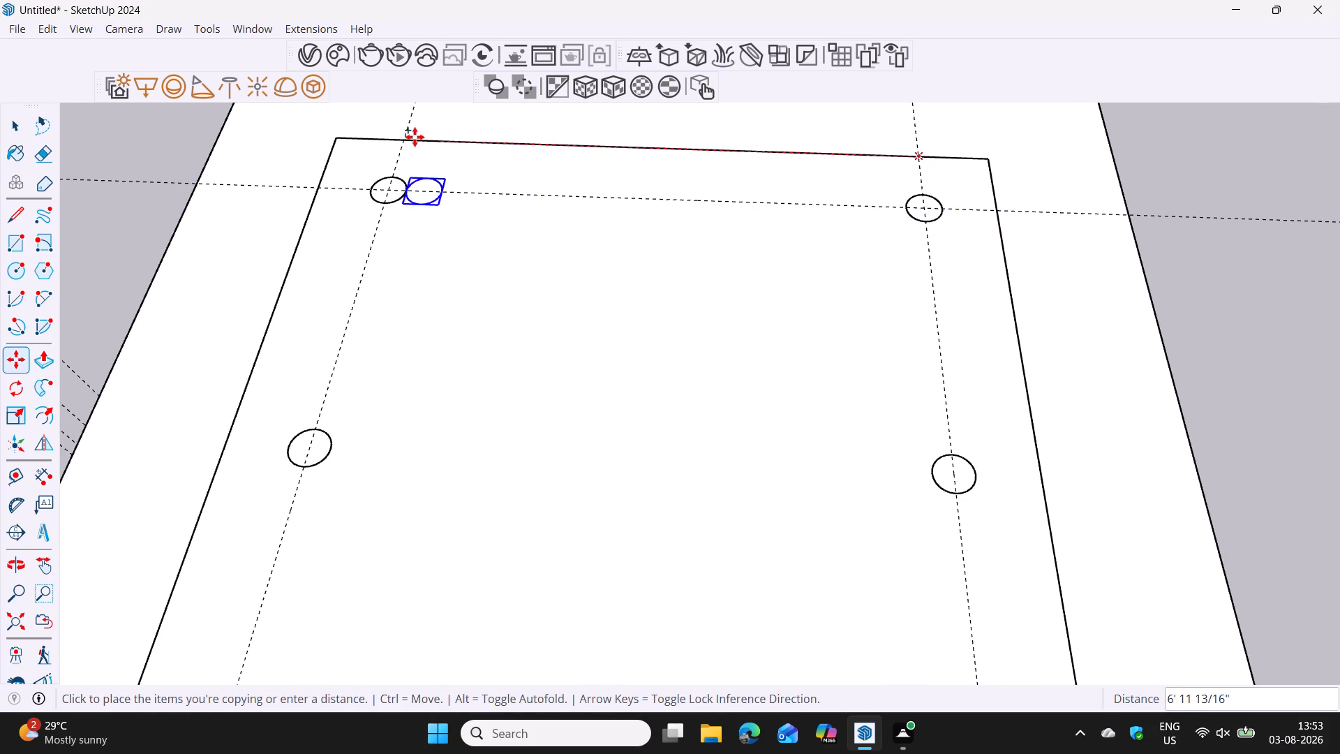
{"action": "left_click", "coordinate": [402, 142]}
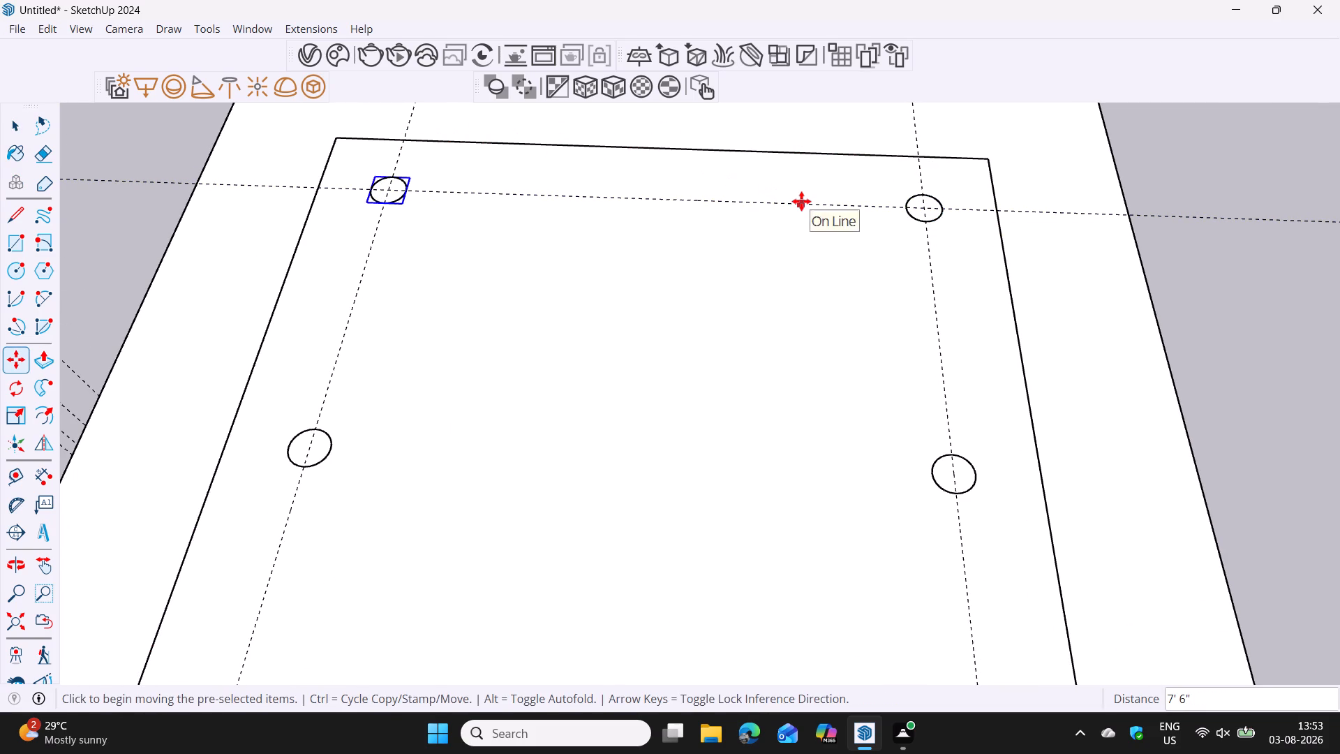
{"action": "type", "text": "2/"}
{"action": "key", "text": "Return"}
{"action": "key", "text": "space"}
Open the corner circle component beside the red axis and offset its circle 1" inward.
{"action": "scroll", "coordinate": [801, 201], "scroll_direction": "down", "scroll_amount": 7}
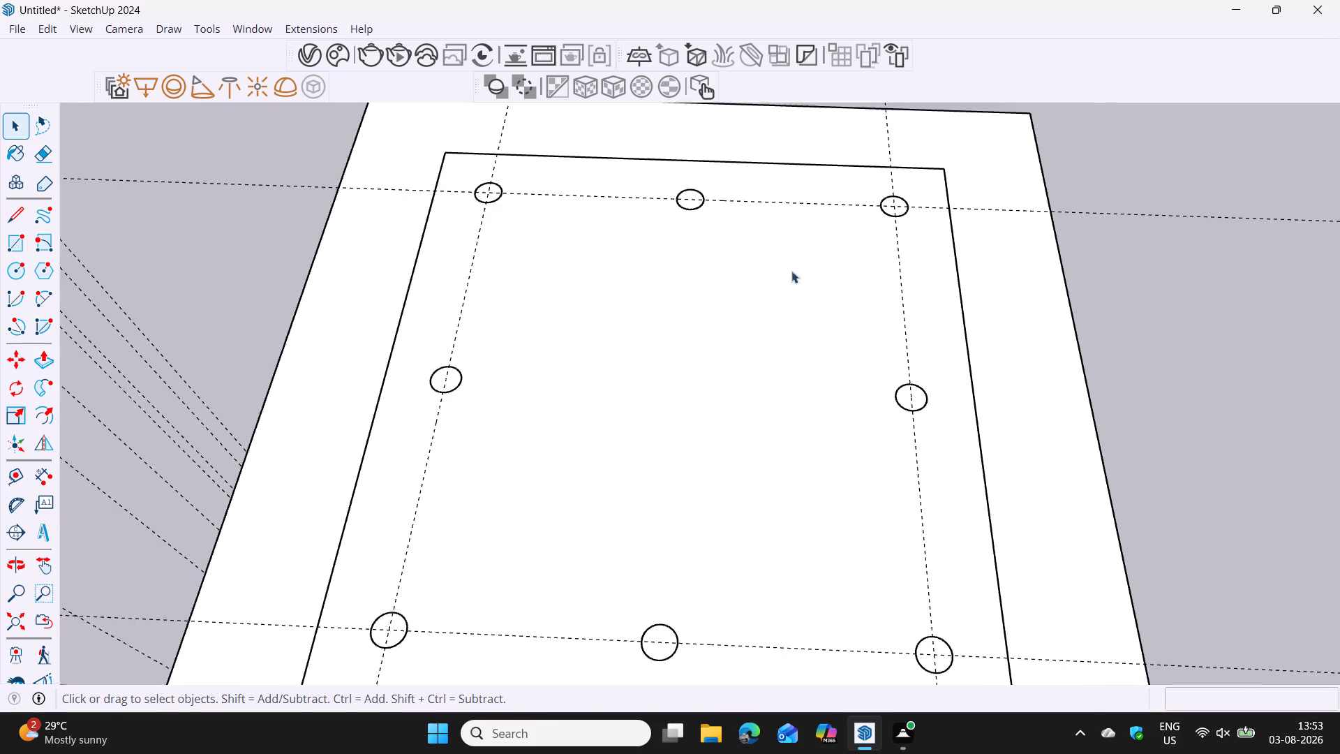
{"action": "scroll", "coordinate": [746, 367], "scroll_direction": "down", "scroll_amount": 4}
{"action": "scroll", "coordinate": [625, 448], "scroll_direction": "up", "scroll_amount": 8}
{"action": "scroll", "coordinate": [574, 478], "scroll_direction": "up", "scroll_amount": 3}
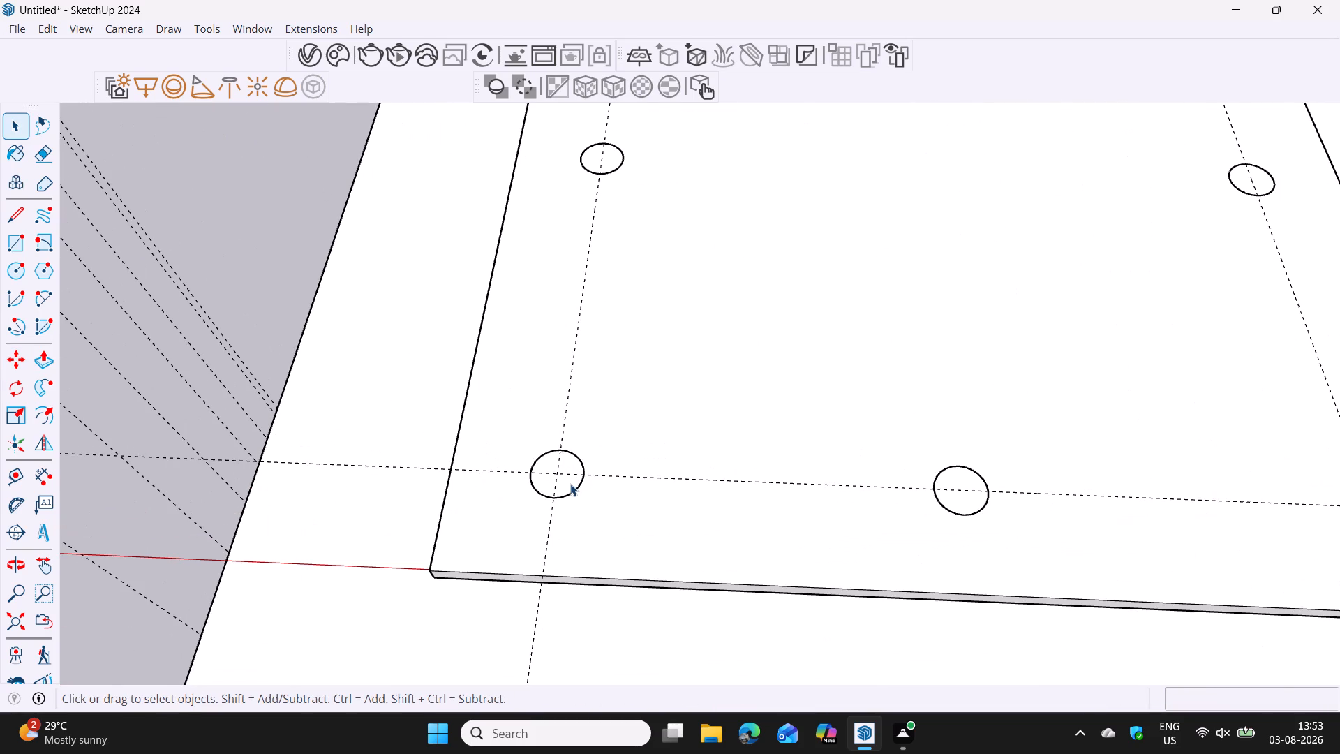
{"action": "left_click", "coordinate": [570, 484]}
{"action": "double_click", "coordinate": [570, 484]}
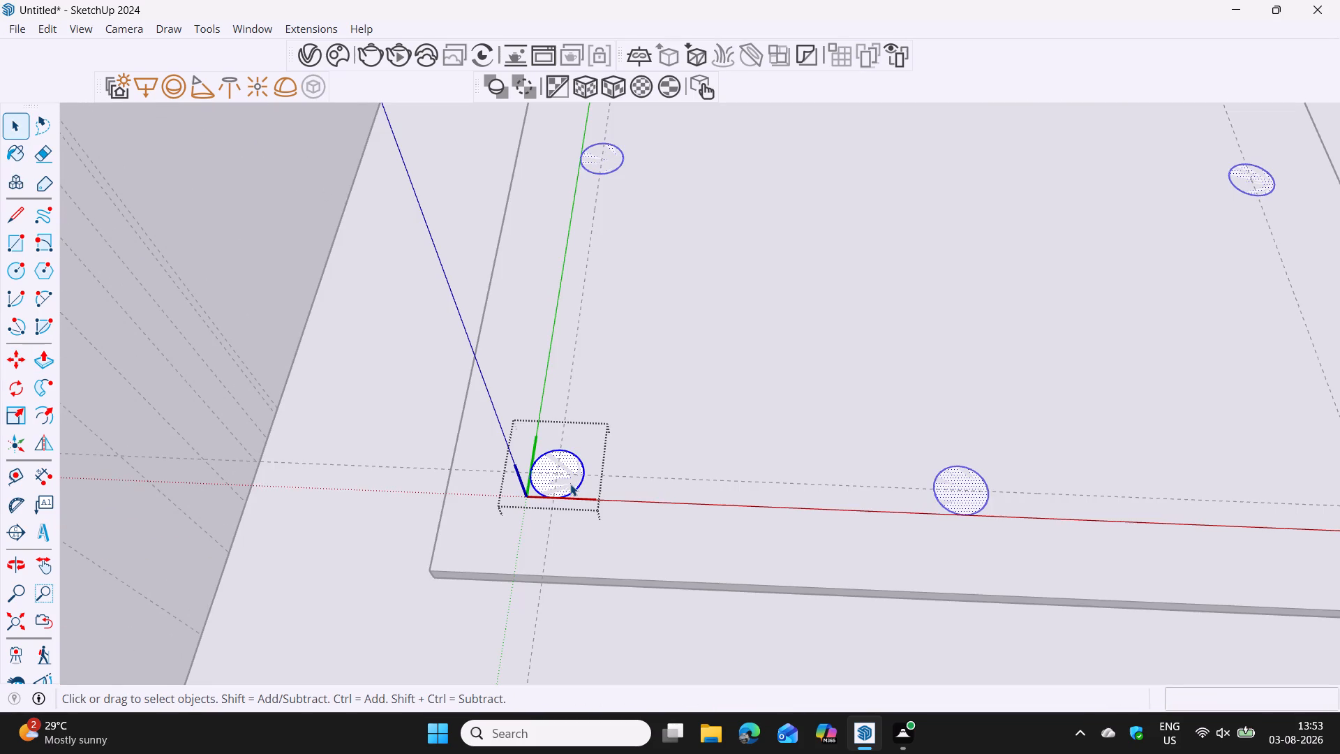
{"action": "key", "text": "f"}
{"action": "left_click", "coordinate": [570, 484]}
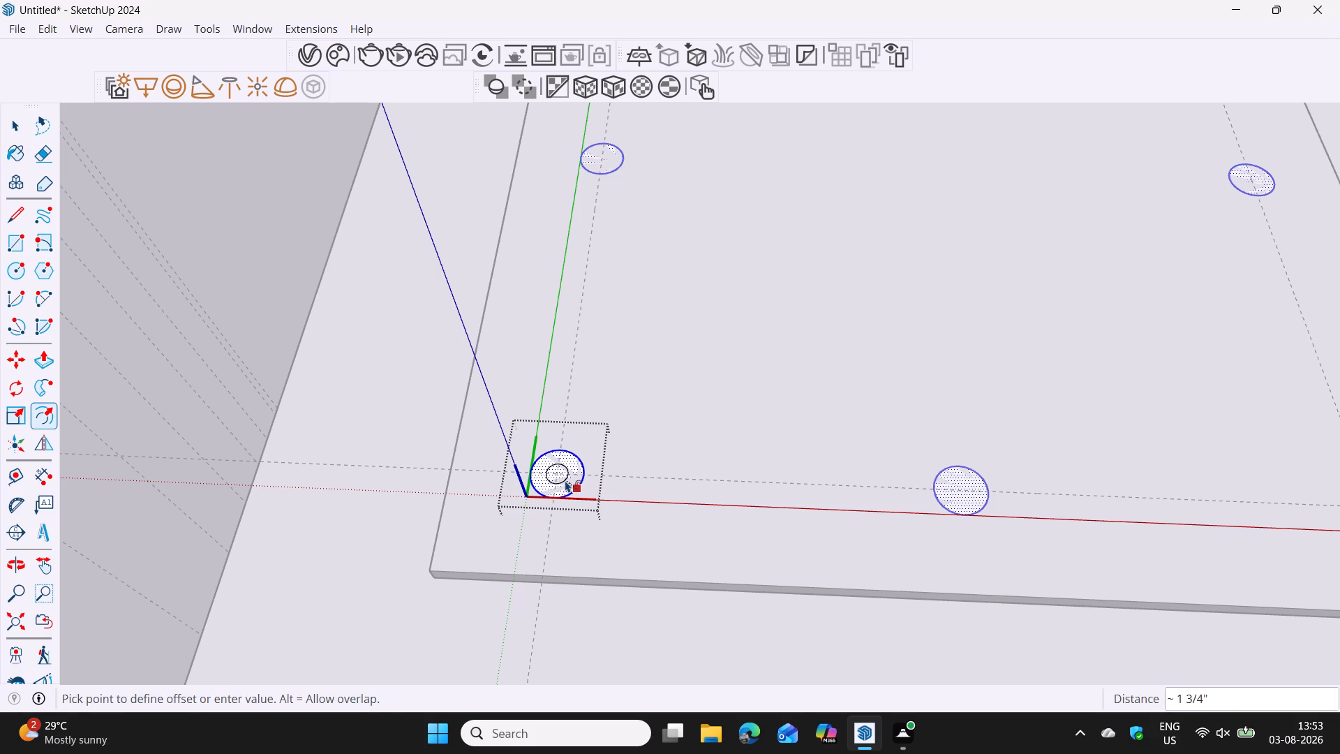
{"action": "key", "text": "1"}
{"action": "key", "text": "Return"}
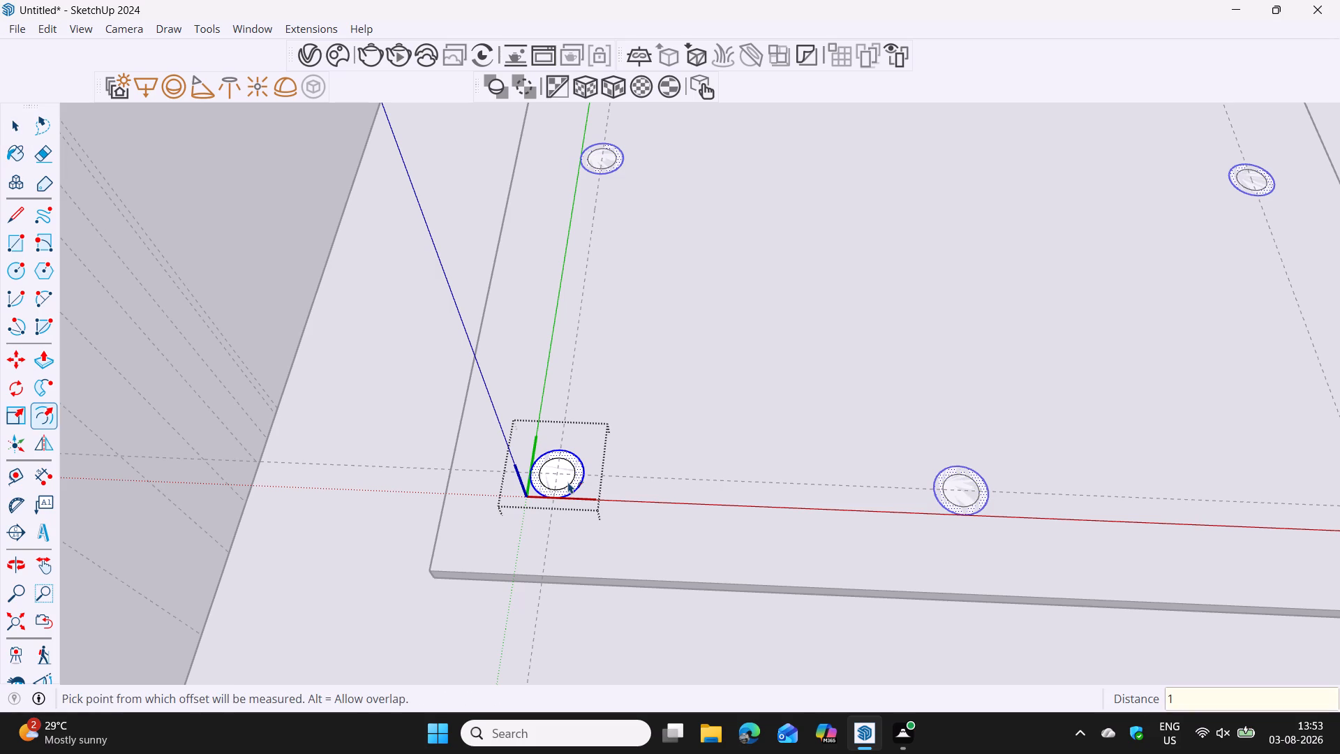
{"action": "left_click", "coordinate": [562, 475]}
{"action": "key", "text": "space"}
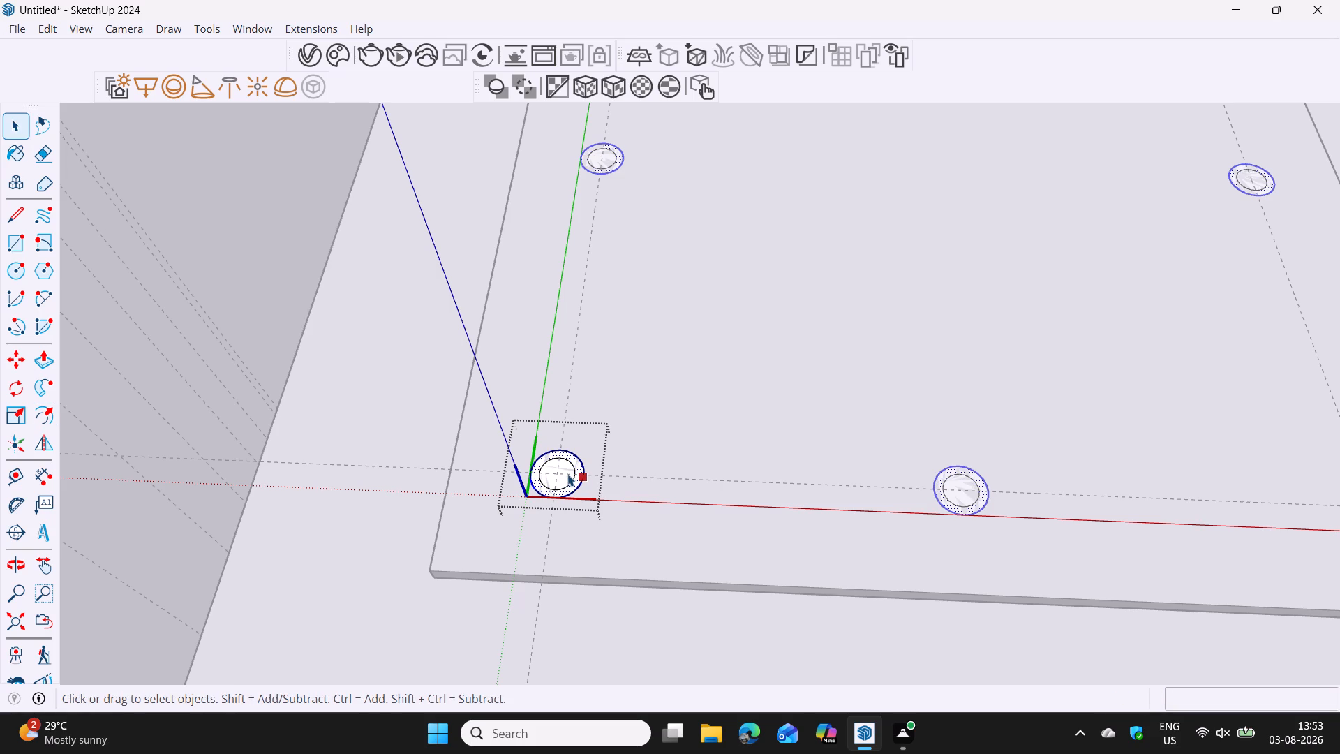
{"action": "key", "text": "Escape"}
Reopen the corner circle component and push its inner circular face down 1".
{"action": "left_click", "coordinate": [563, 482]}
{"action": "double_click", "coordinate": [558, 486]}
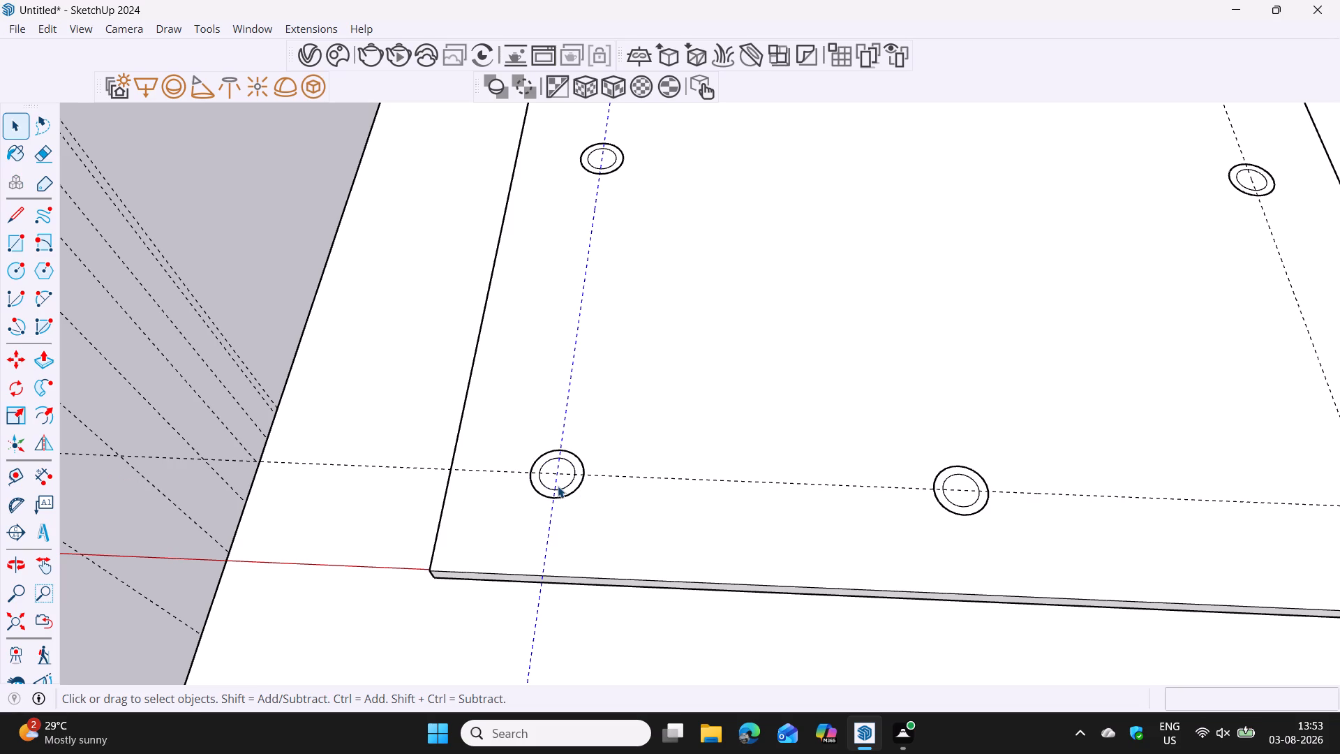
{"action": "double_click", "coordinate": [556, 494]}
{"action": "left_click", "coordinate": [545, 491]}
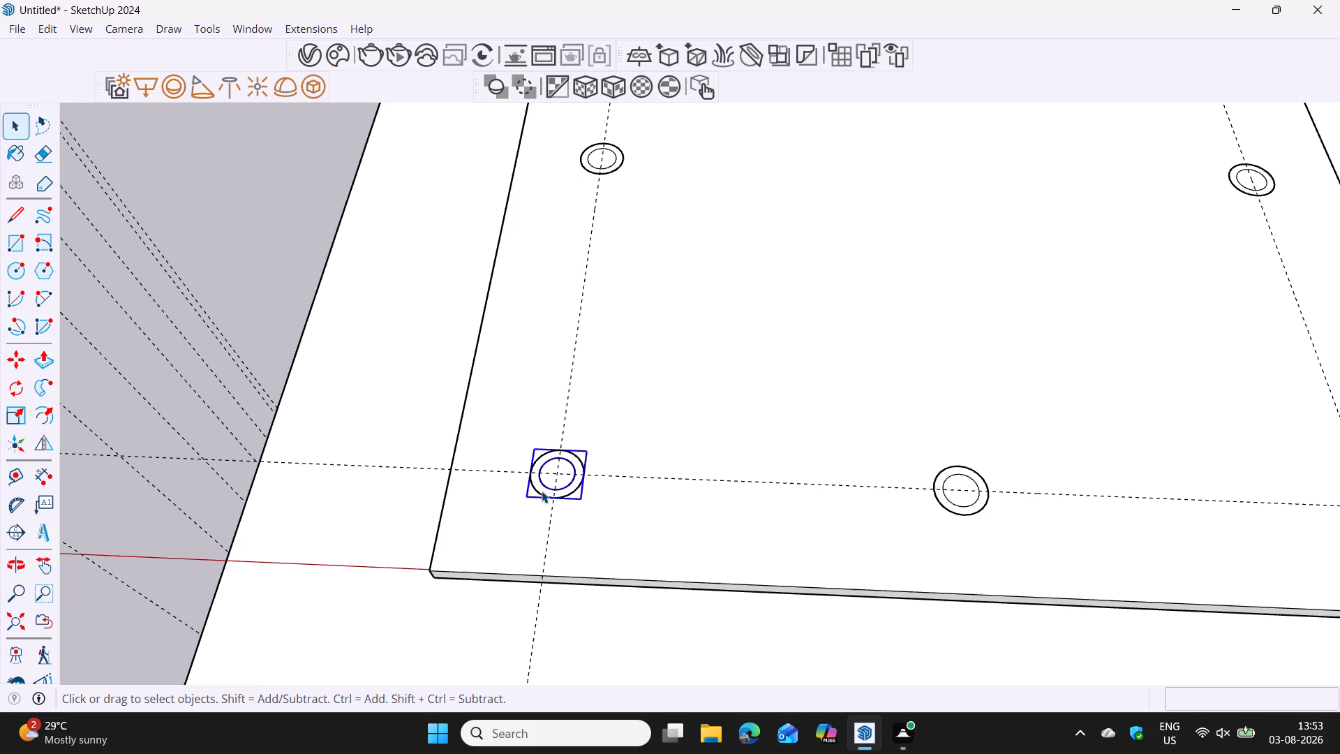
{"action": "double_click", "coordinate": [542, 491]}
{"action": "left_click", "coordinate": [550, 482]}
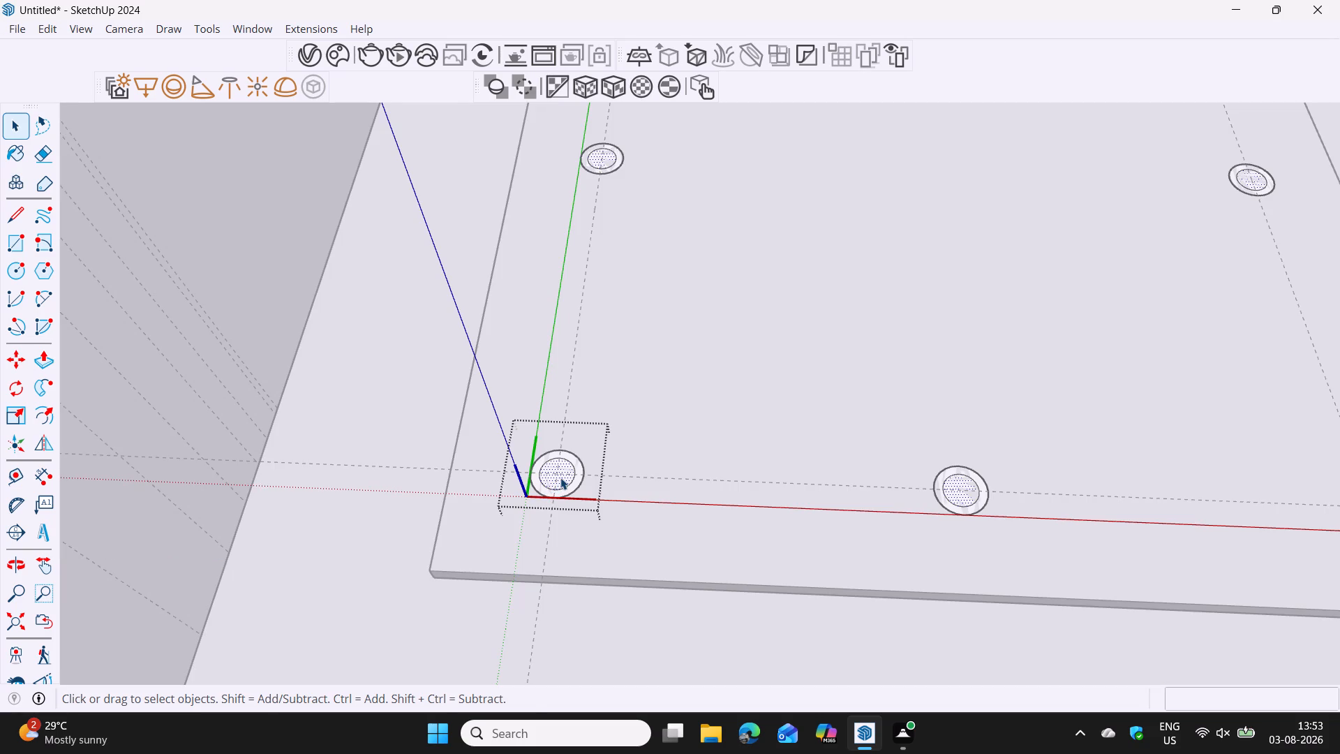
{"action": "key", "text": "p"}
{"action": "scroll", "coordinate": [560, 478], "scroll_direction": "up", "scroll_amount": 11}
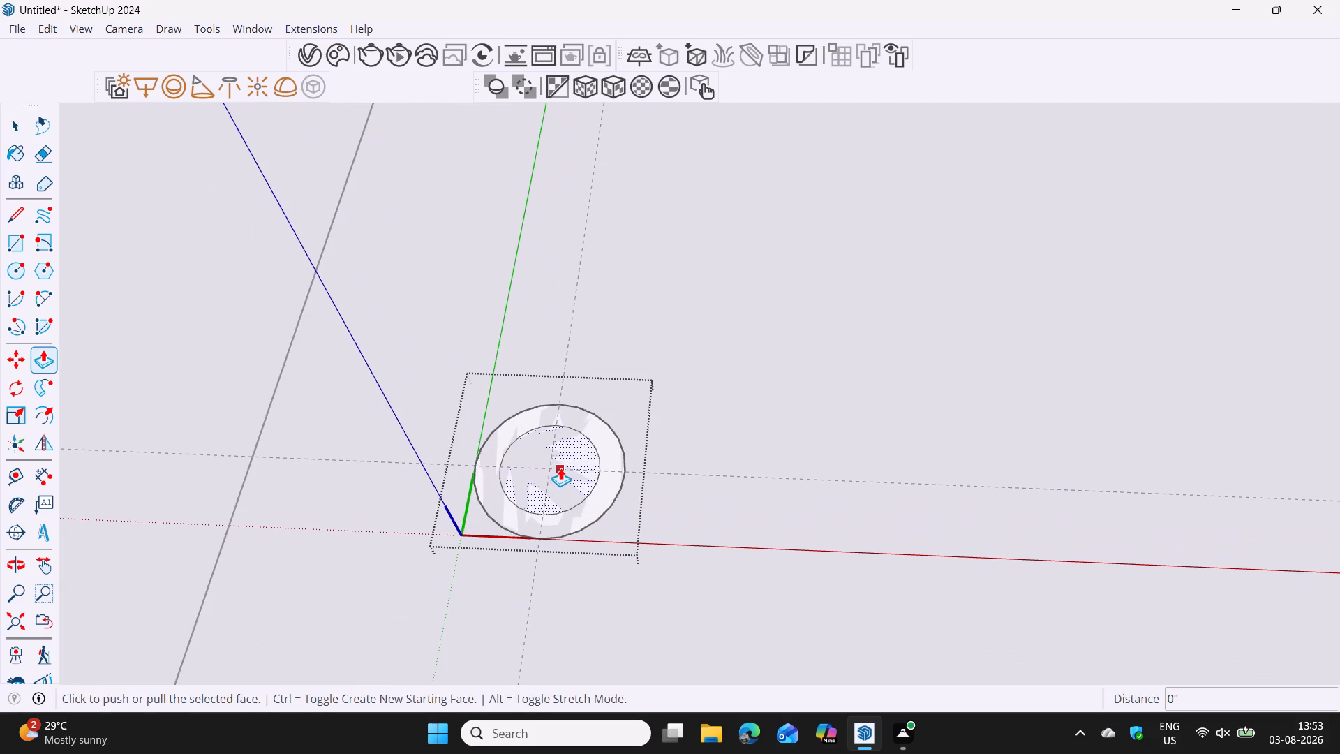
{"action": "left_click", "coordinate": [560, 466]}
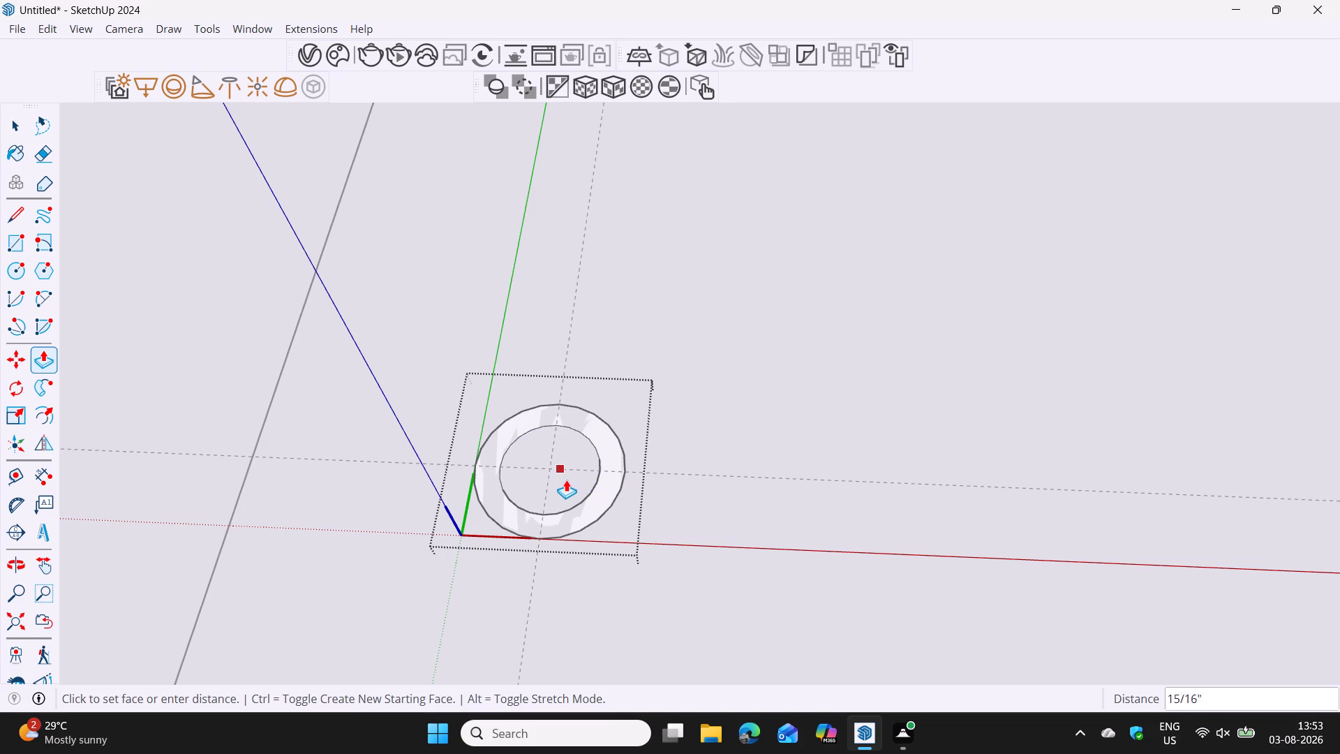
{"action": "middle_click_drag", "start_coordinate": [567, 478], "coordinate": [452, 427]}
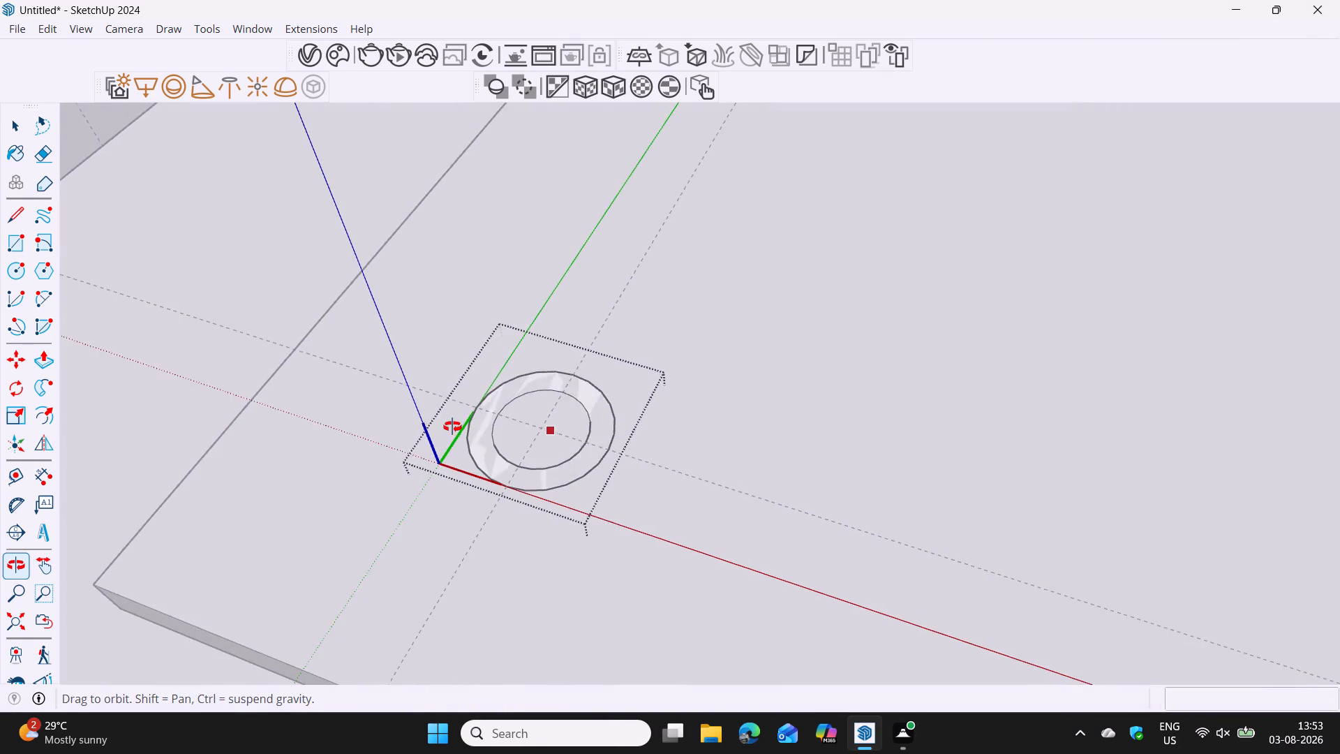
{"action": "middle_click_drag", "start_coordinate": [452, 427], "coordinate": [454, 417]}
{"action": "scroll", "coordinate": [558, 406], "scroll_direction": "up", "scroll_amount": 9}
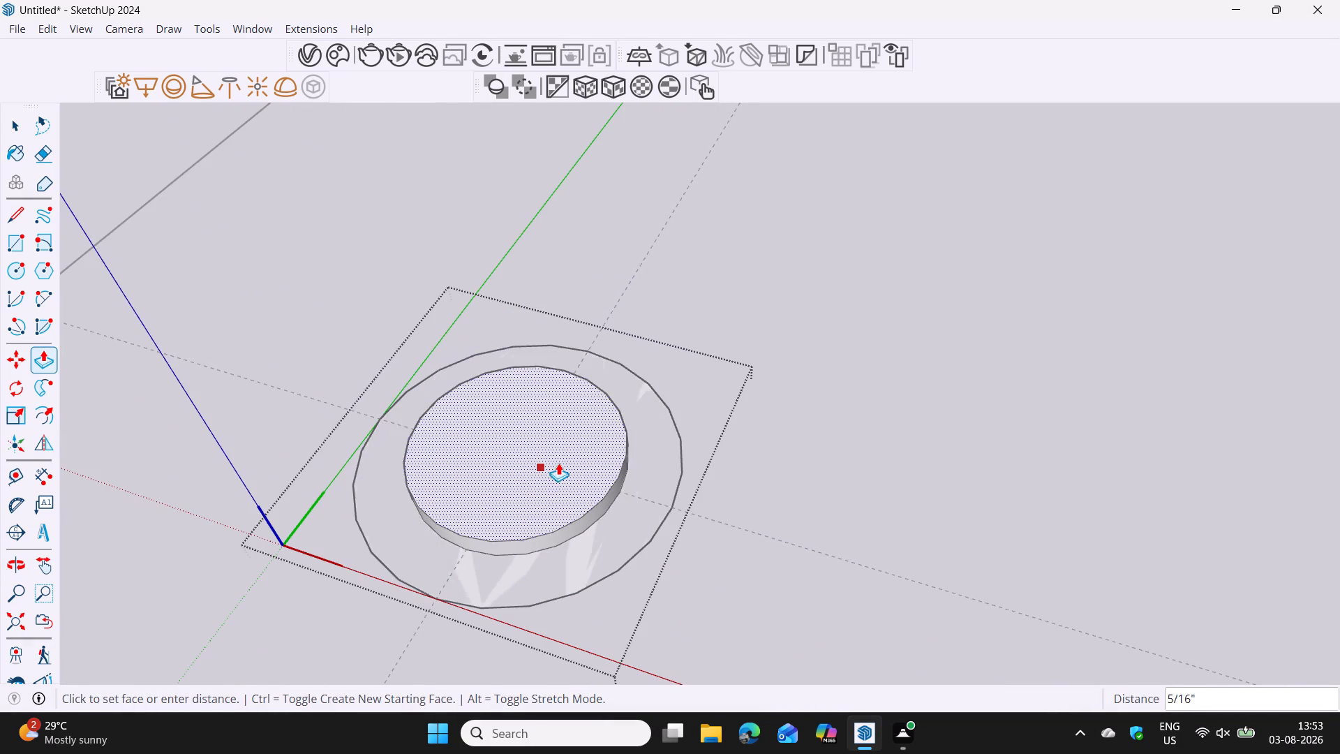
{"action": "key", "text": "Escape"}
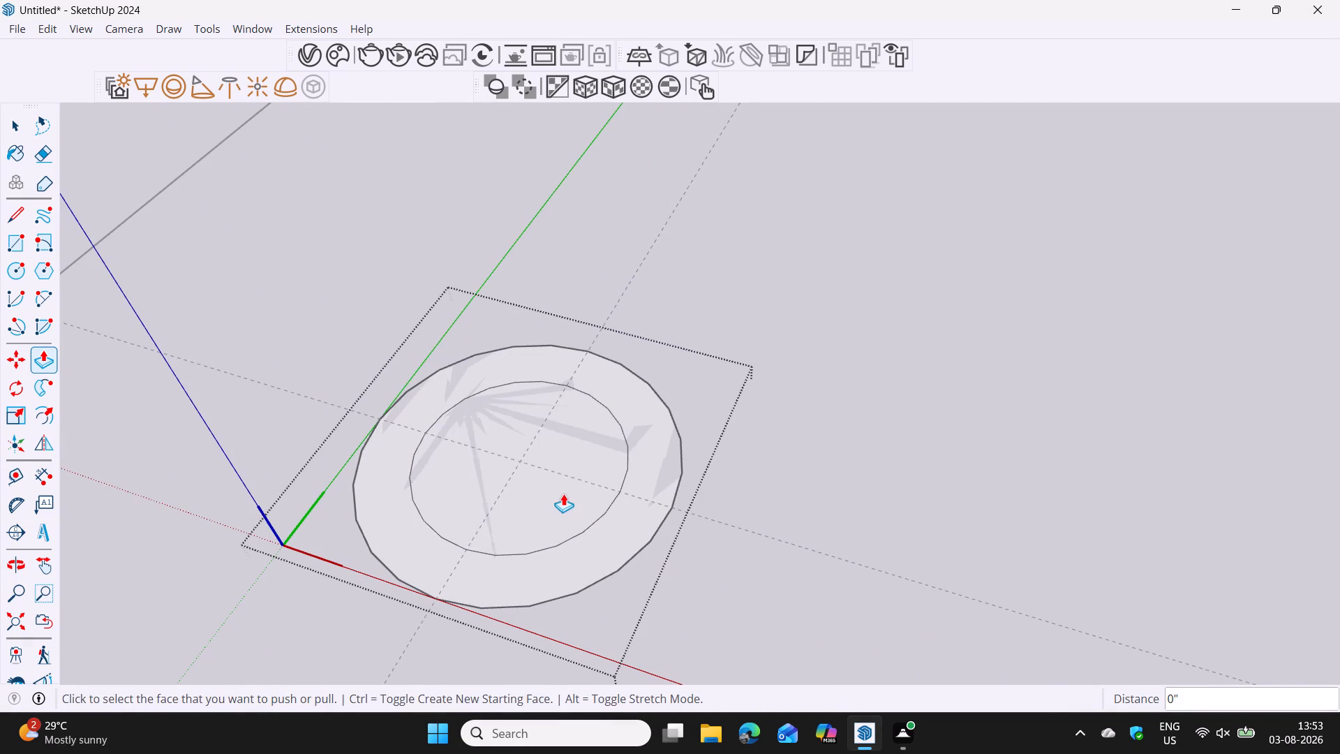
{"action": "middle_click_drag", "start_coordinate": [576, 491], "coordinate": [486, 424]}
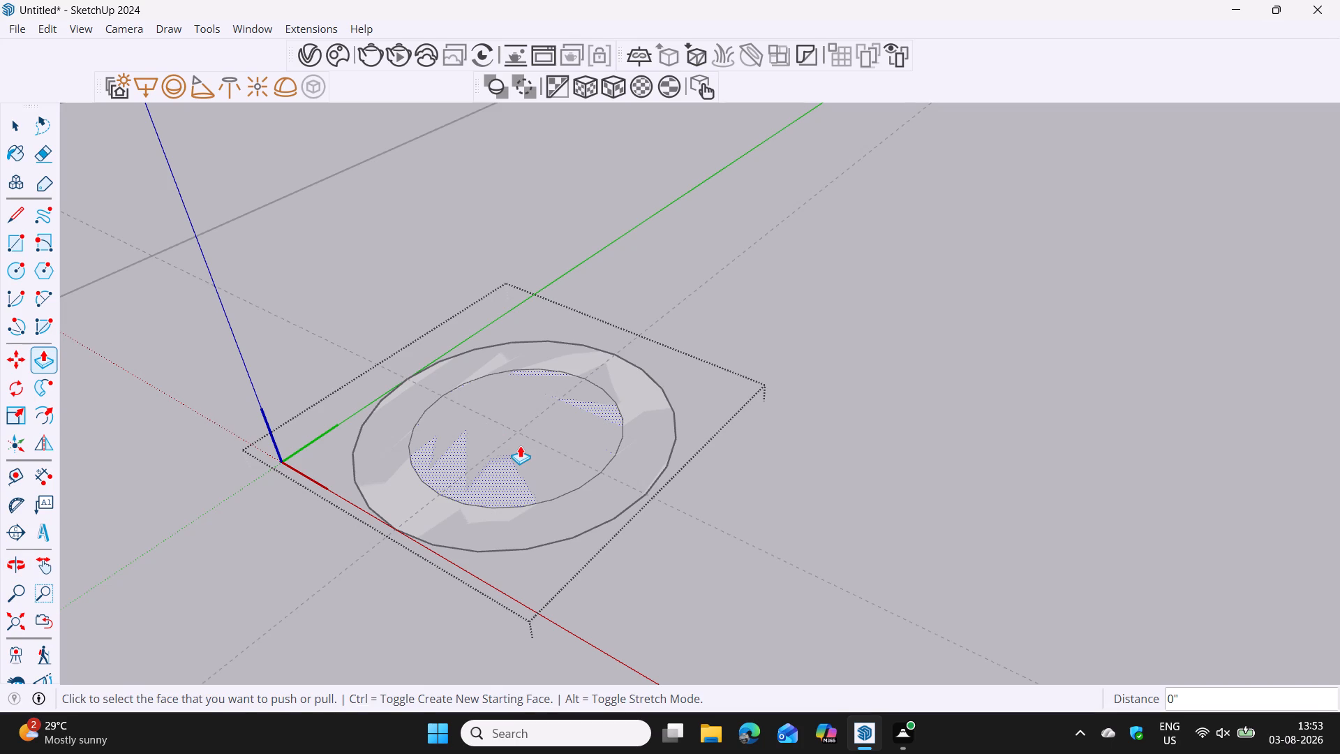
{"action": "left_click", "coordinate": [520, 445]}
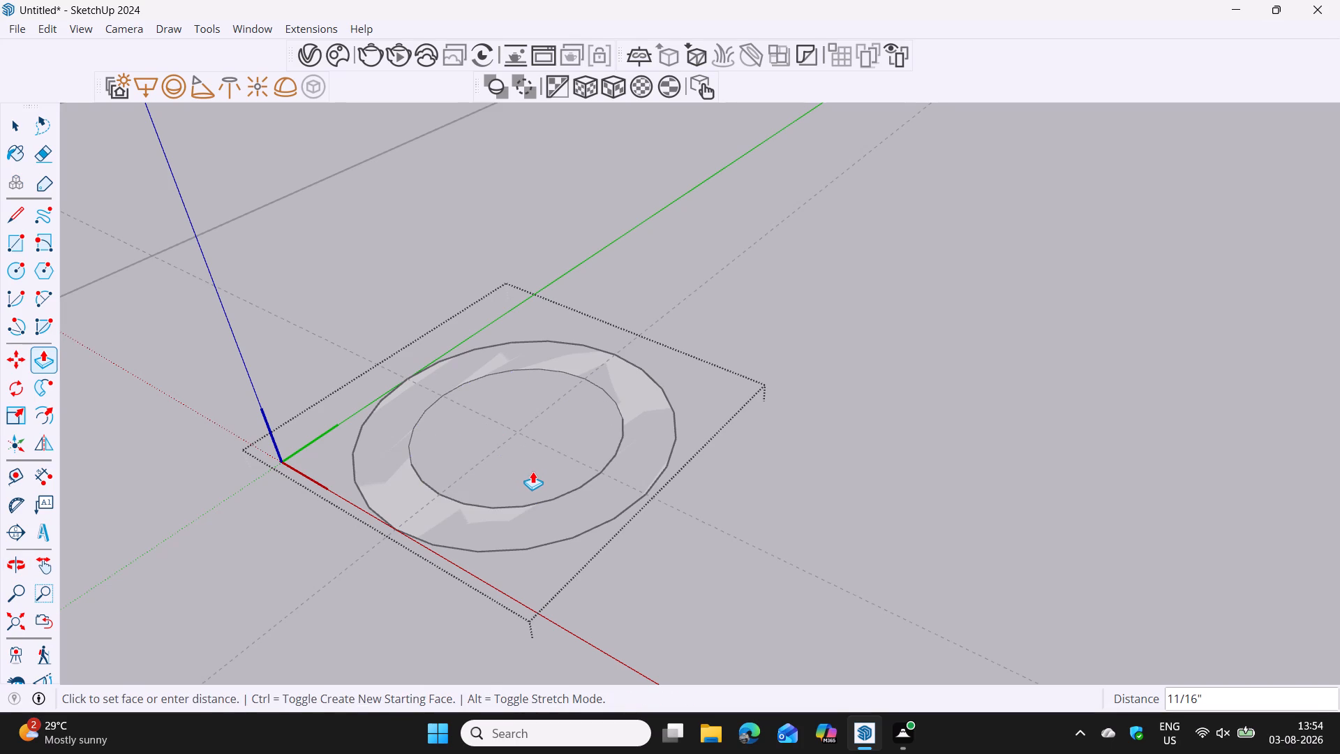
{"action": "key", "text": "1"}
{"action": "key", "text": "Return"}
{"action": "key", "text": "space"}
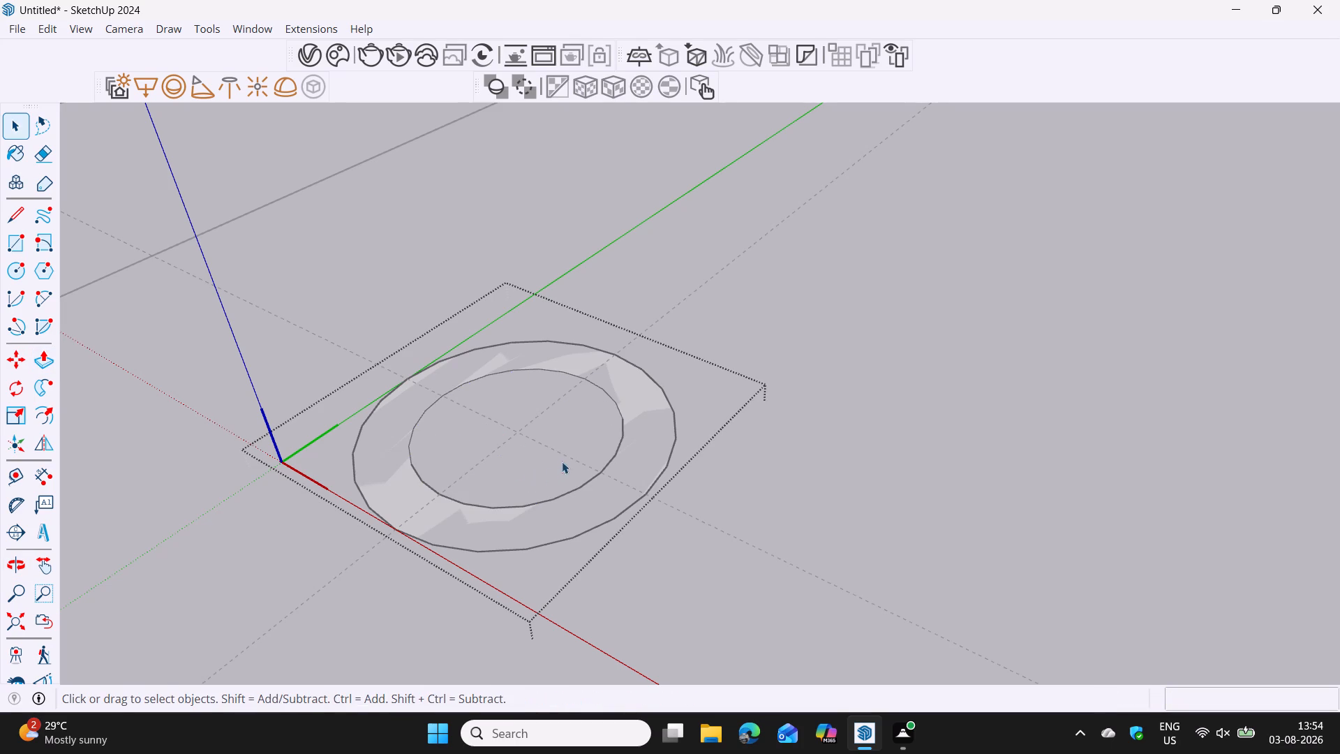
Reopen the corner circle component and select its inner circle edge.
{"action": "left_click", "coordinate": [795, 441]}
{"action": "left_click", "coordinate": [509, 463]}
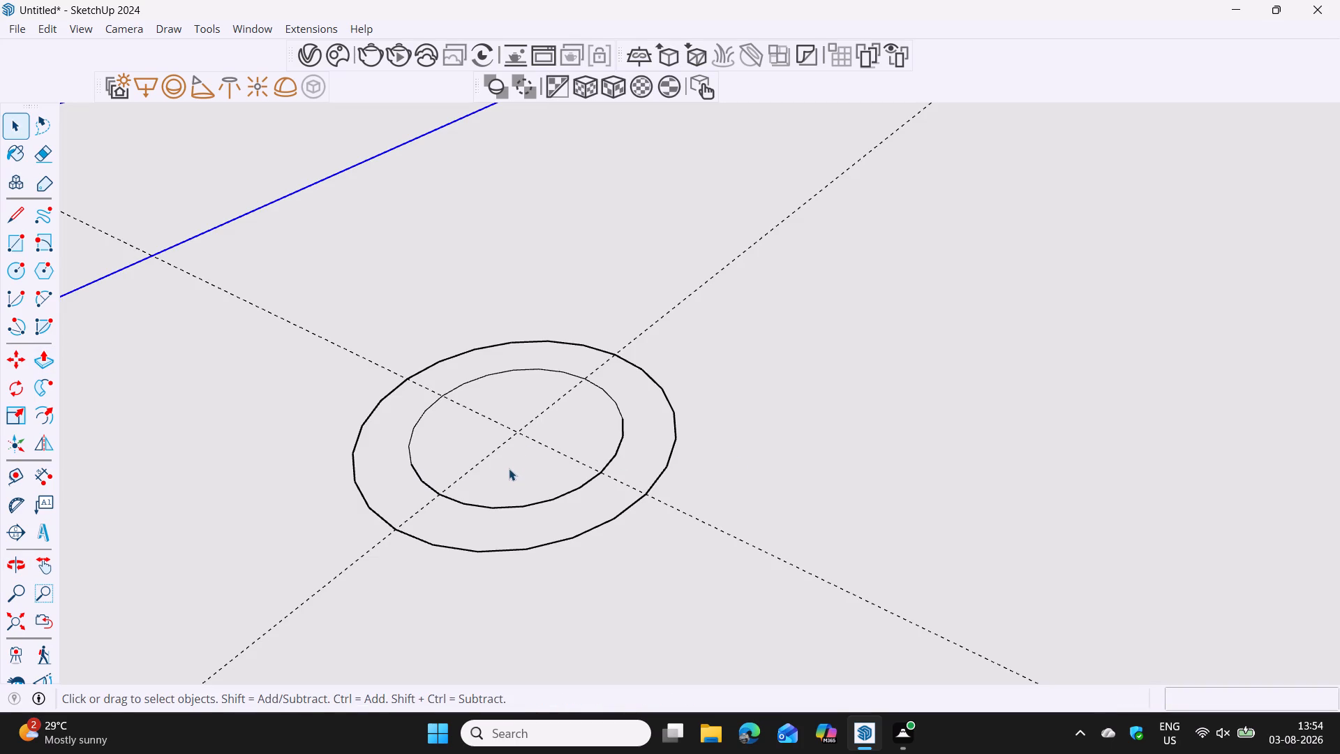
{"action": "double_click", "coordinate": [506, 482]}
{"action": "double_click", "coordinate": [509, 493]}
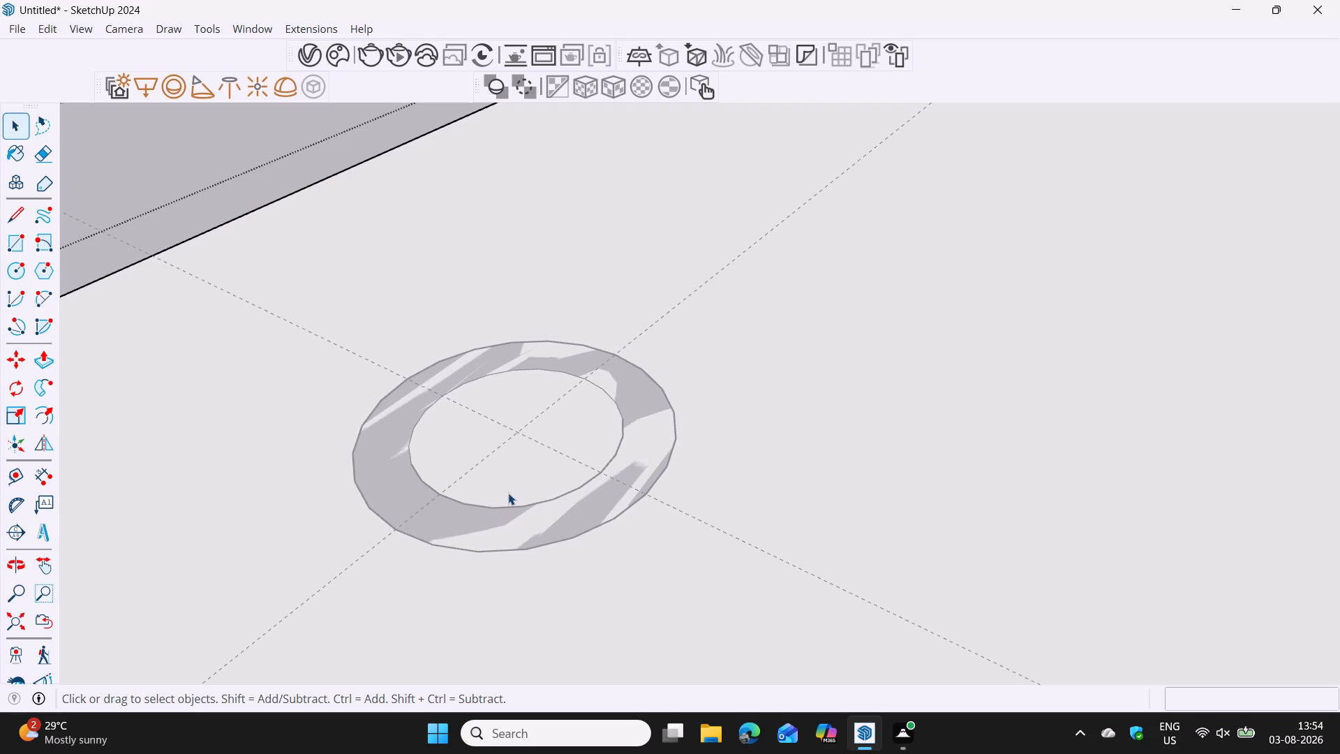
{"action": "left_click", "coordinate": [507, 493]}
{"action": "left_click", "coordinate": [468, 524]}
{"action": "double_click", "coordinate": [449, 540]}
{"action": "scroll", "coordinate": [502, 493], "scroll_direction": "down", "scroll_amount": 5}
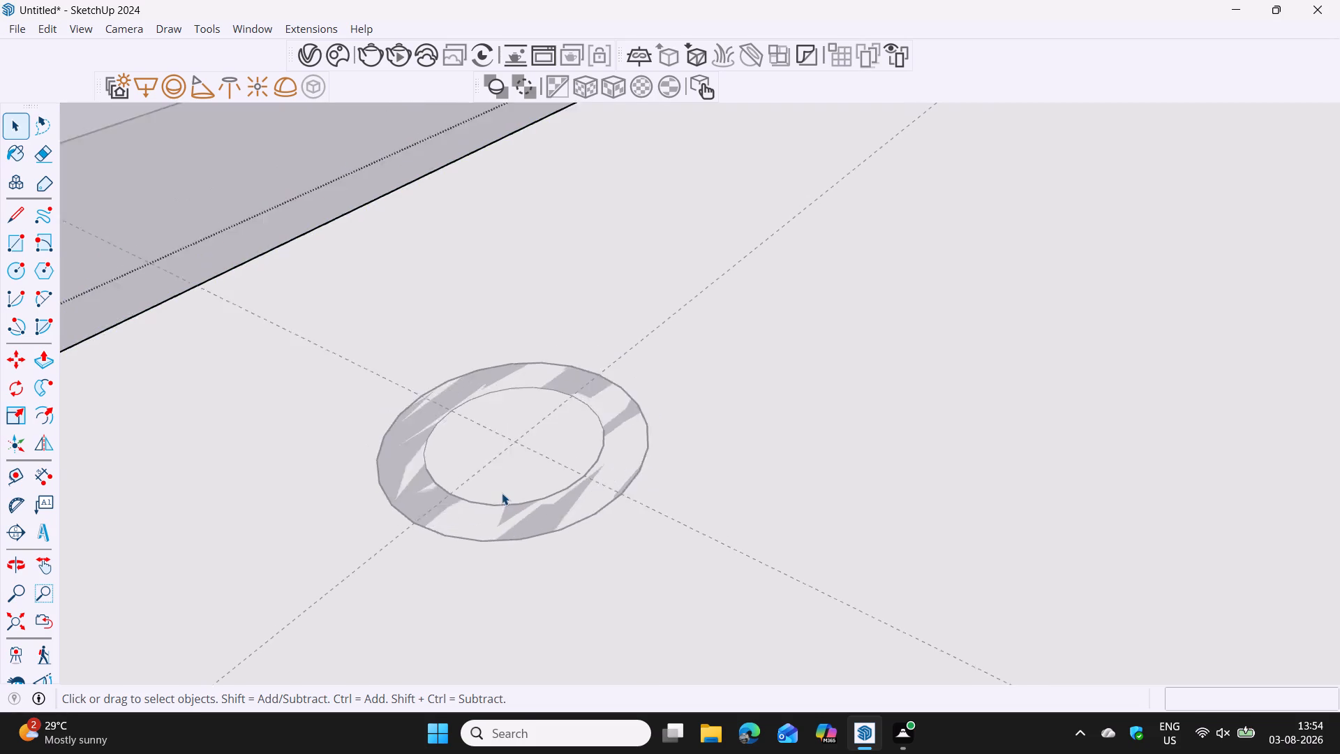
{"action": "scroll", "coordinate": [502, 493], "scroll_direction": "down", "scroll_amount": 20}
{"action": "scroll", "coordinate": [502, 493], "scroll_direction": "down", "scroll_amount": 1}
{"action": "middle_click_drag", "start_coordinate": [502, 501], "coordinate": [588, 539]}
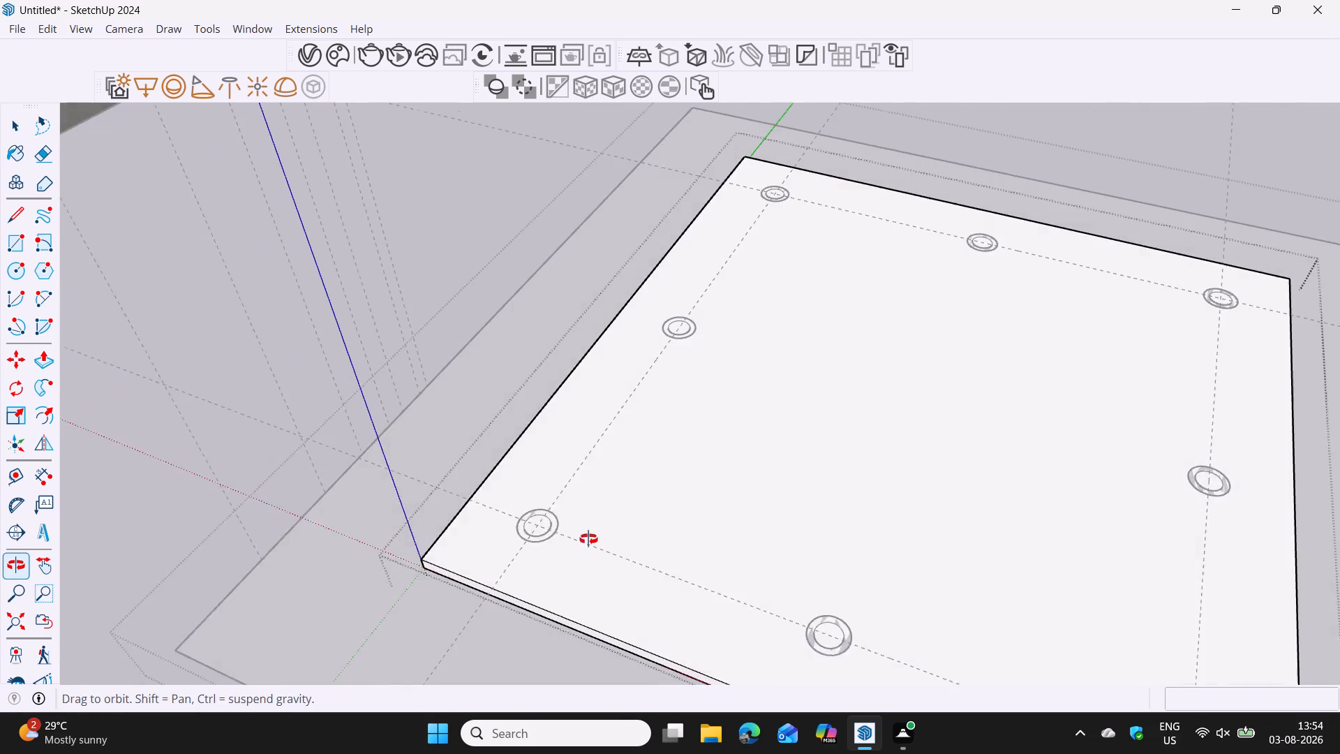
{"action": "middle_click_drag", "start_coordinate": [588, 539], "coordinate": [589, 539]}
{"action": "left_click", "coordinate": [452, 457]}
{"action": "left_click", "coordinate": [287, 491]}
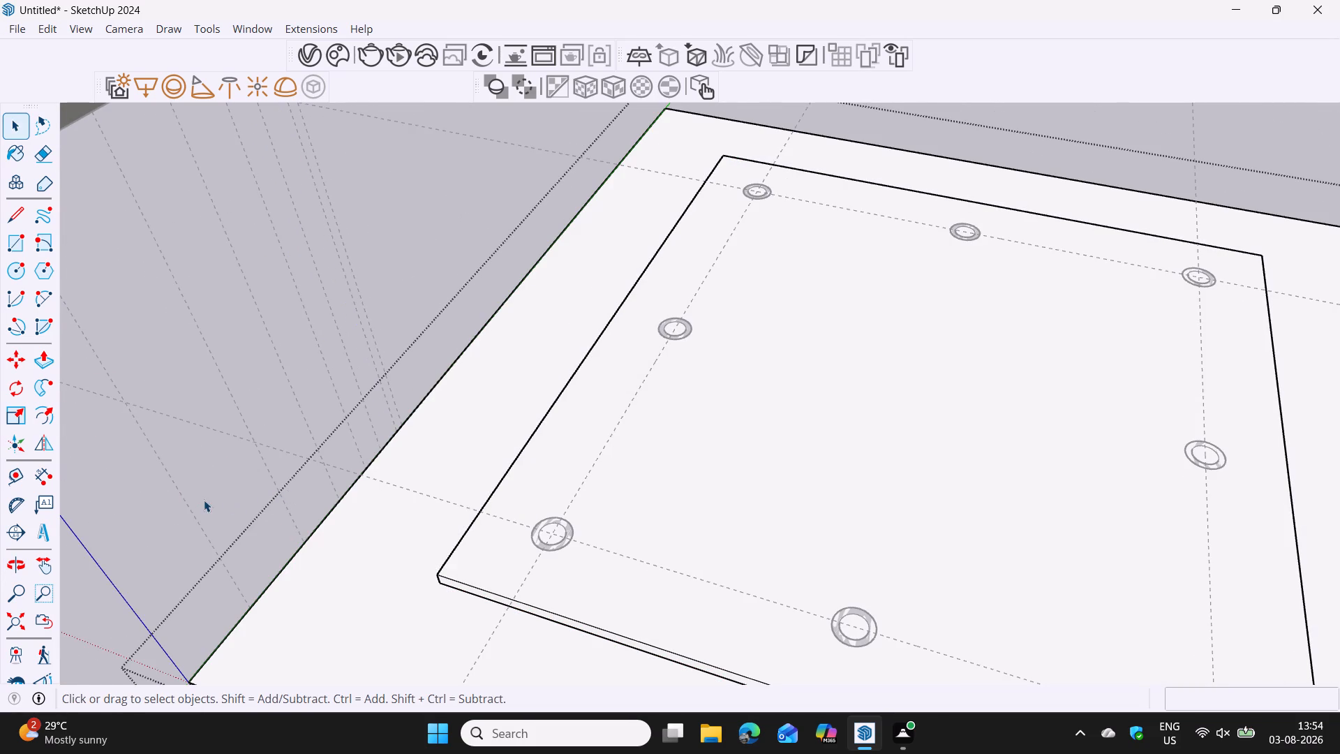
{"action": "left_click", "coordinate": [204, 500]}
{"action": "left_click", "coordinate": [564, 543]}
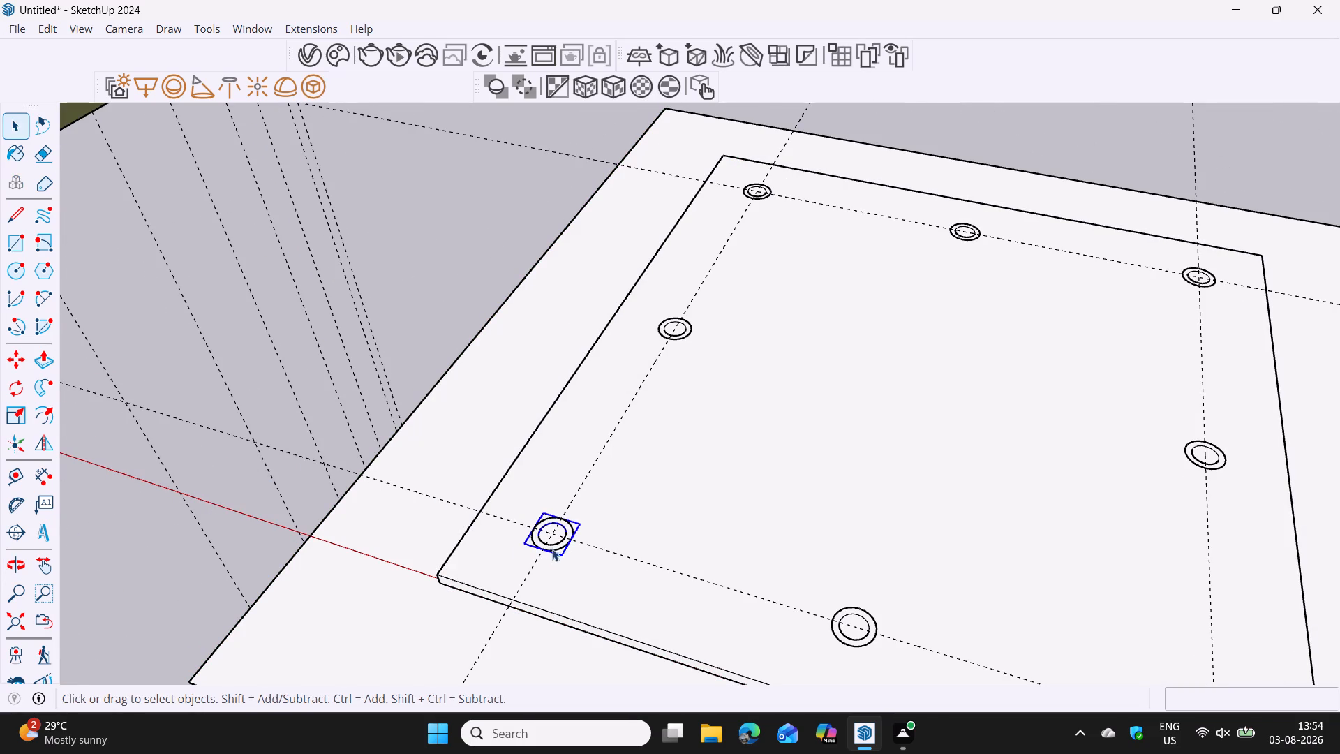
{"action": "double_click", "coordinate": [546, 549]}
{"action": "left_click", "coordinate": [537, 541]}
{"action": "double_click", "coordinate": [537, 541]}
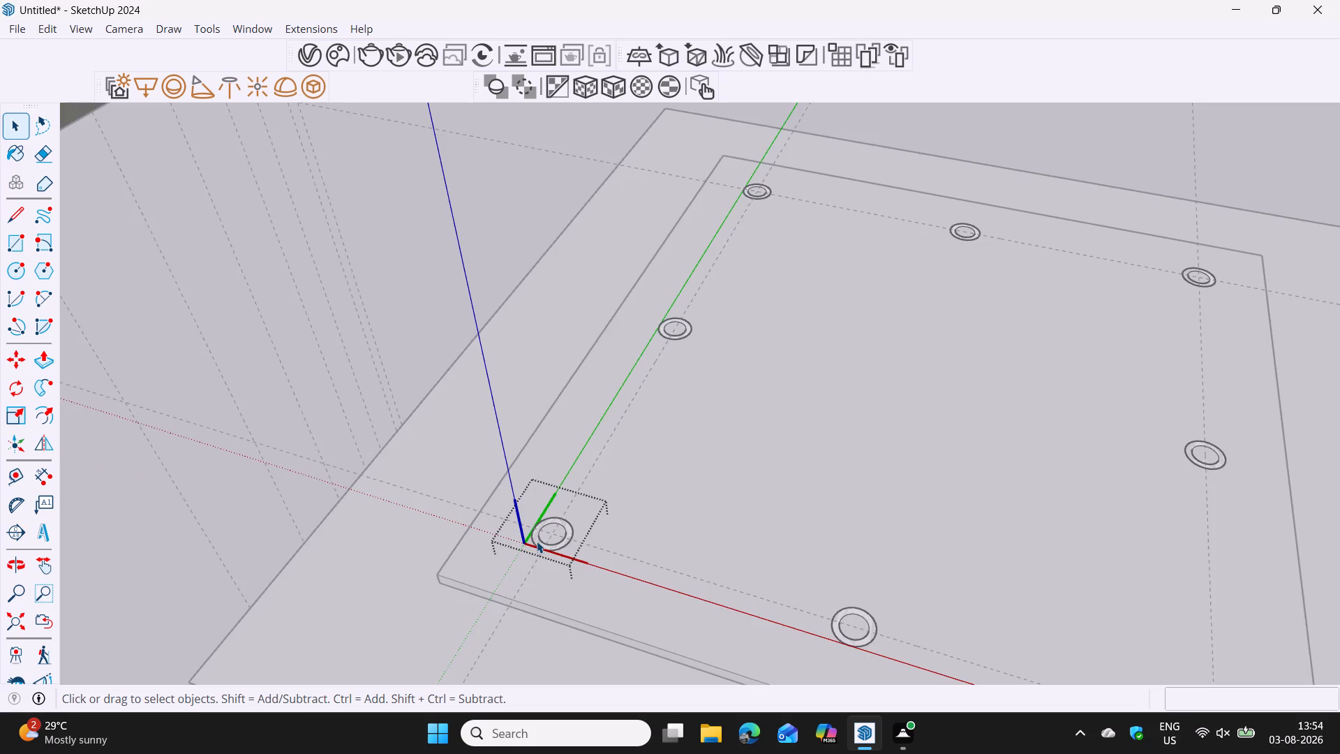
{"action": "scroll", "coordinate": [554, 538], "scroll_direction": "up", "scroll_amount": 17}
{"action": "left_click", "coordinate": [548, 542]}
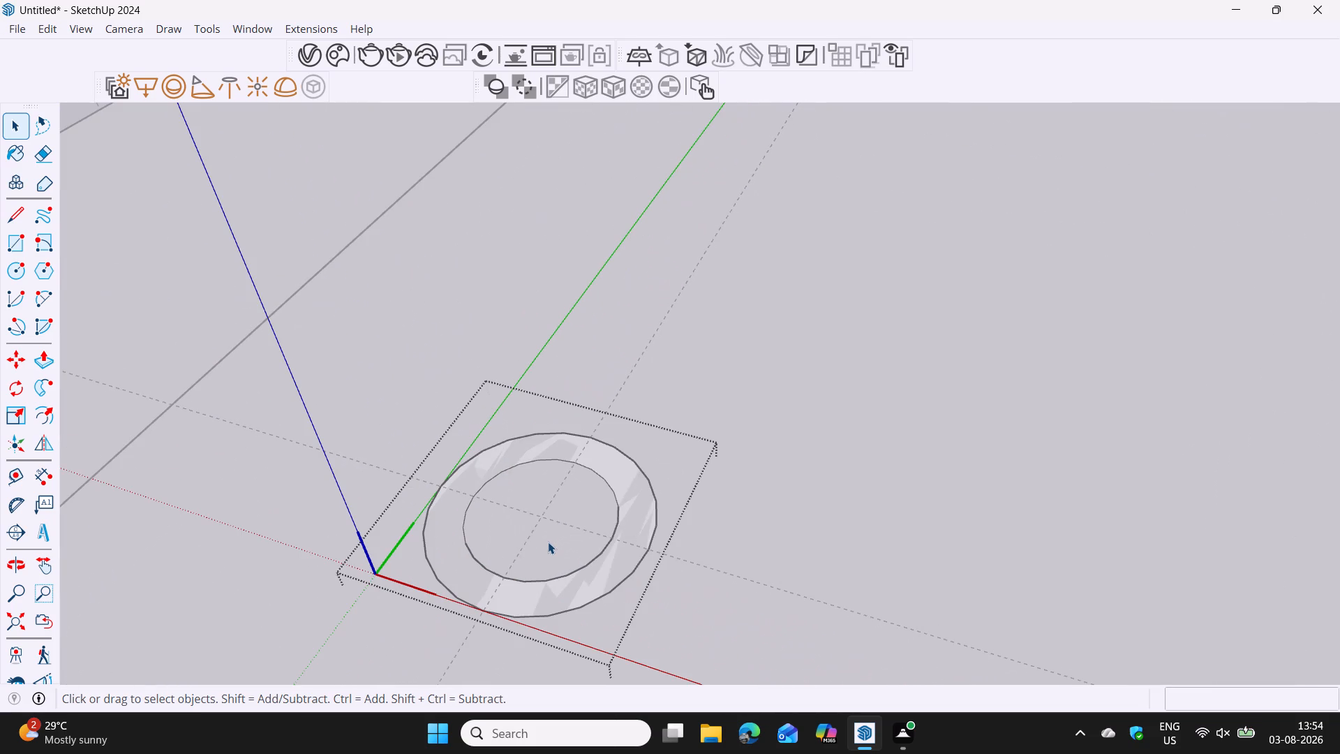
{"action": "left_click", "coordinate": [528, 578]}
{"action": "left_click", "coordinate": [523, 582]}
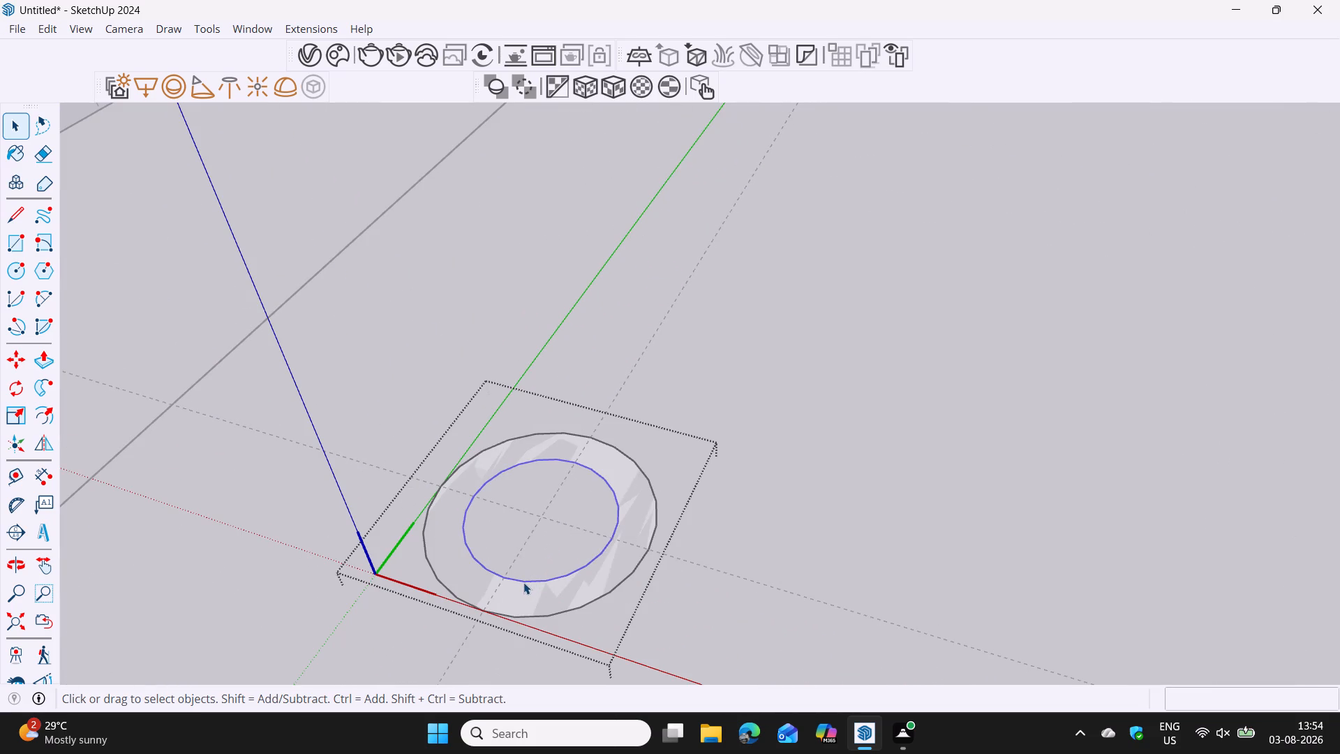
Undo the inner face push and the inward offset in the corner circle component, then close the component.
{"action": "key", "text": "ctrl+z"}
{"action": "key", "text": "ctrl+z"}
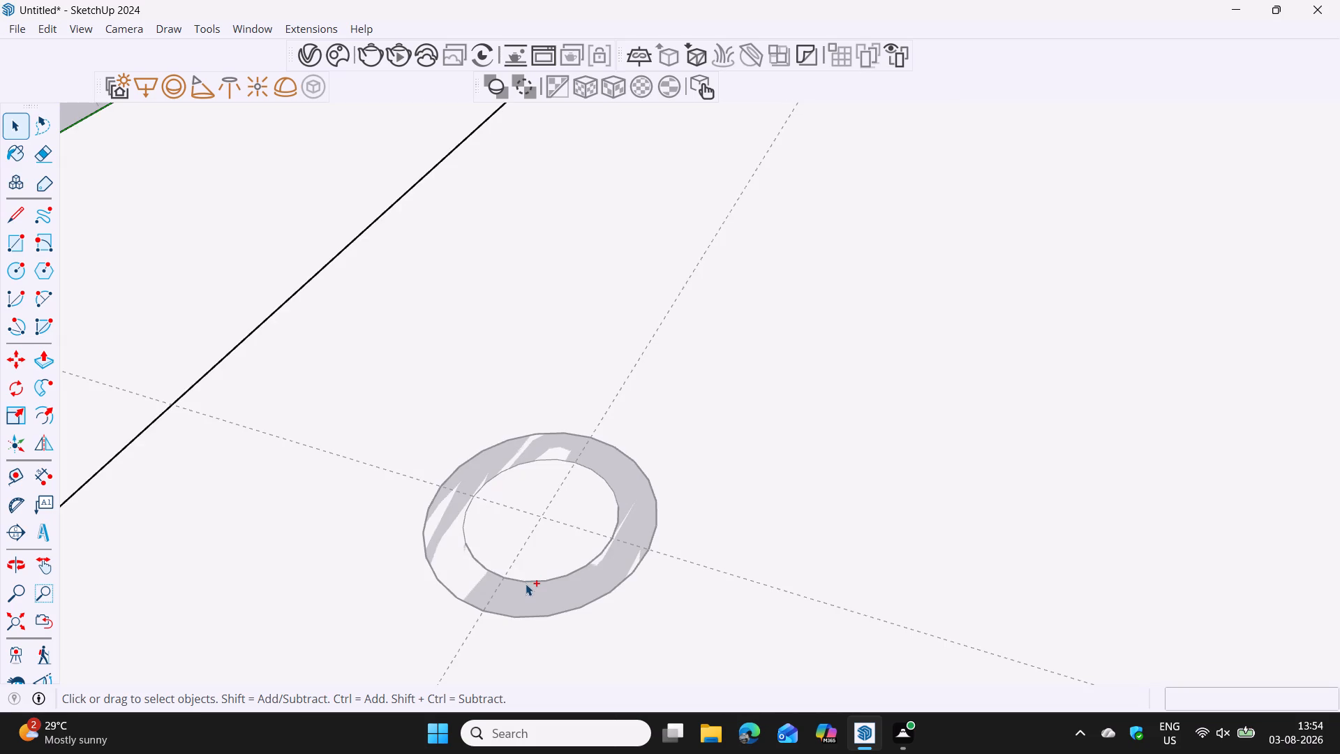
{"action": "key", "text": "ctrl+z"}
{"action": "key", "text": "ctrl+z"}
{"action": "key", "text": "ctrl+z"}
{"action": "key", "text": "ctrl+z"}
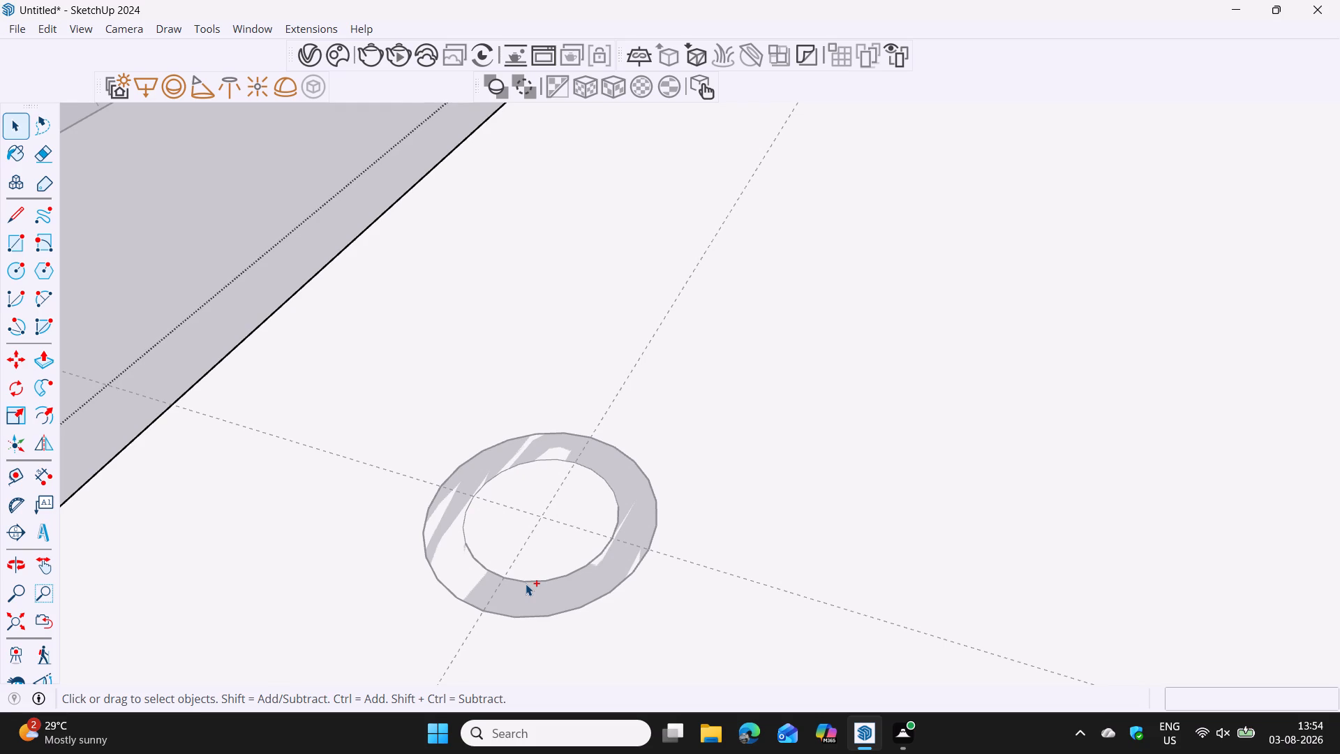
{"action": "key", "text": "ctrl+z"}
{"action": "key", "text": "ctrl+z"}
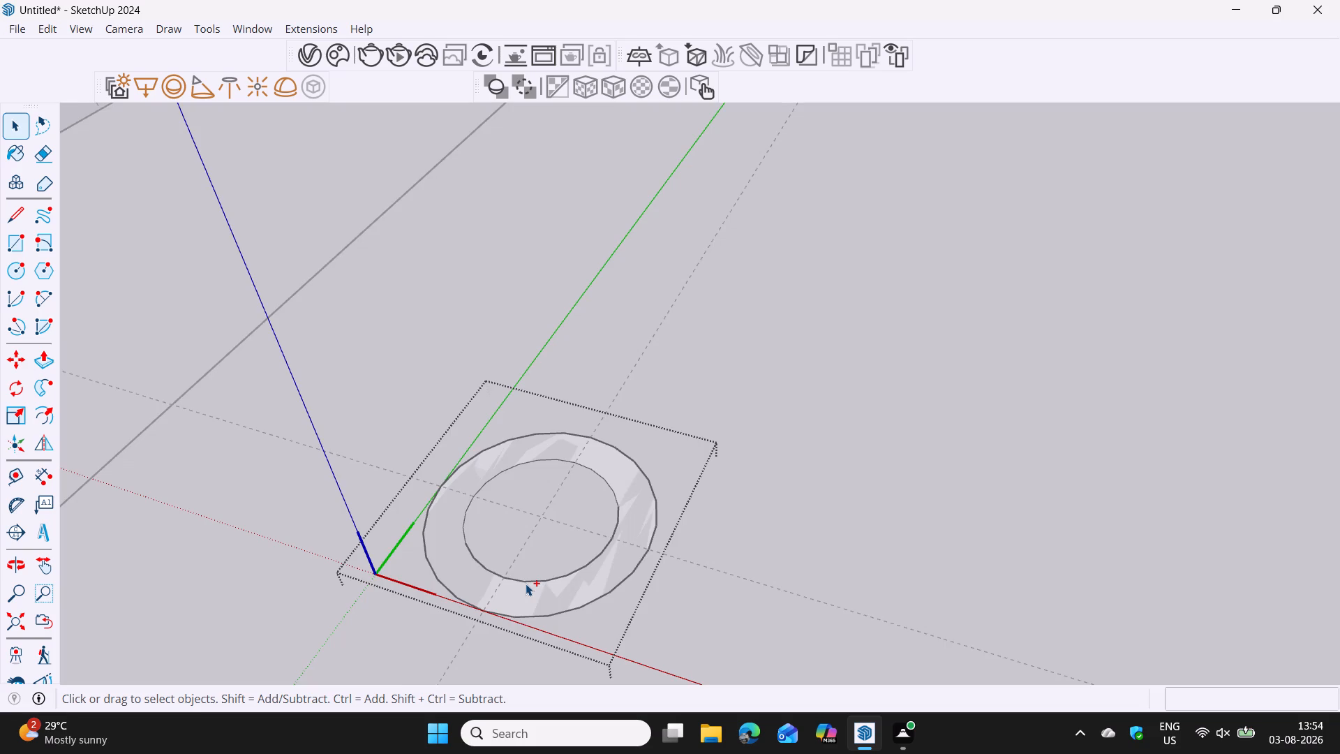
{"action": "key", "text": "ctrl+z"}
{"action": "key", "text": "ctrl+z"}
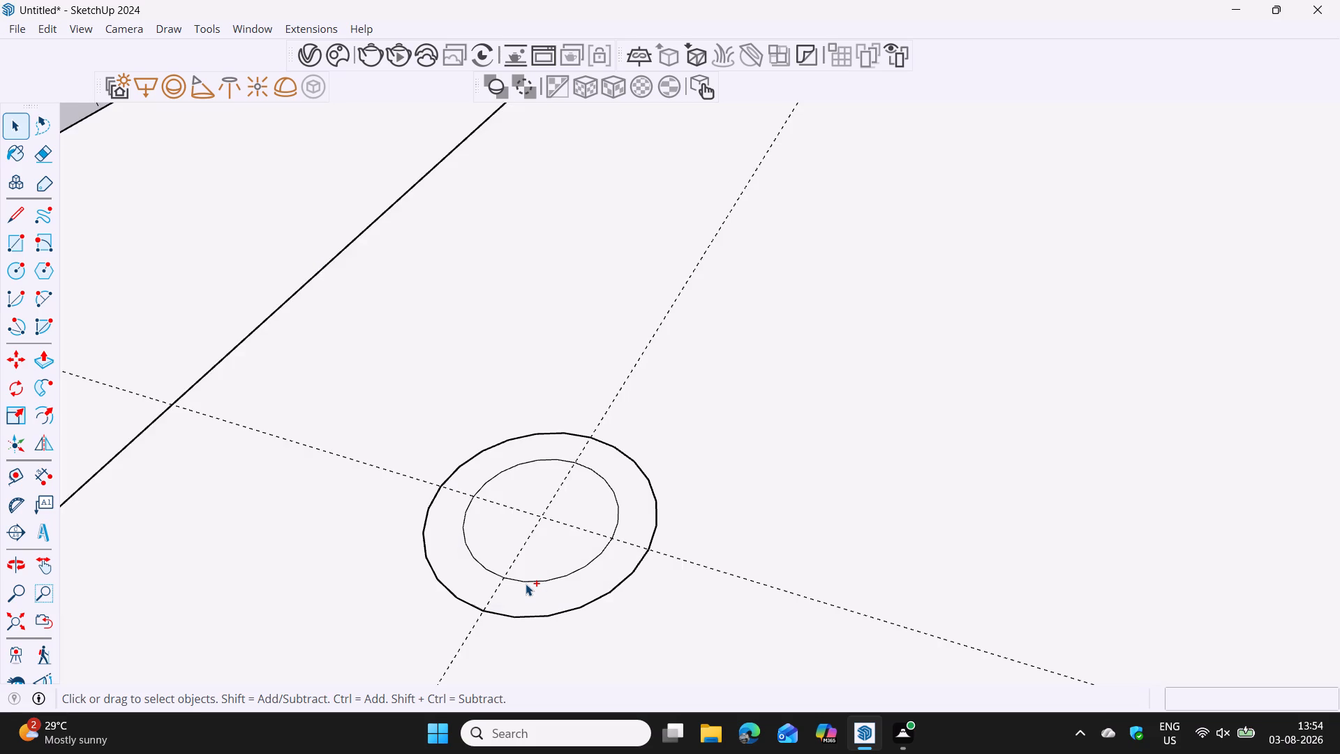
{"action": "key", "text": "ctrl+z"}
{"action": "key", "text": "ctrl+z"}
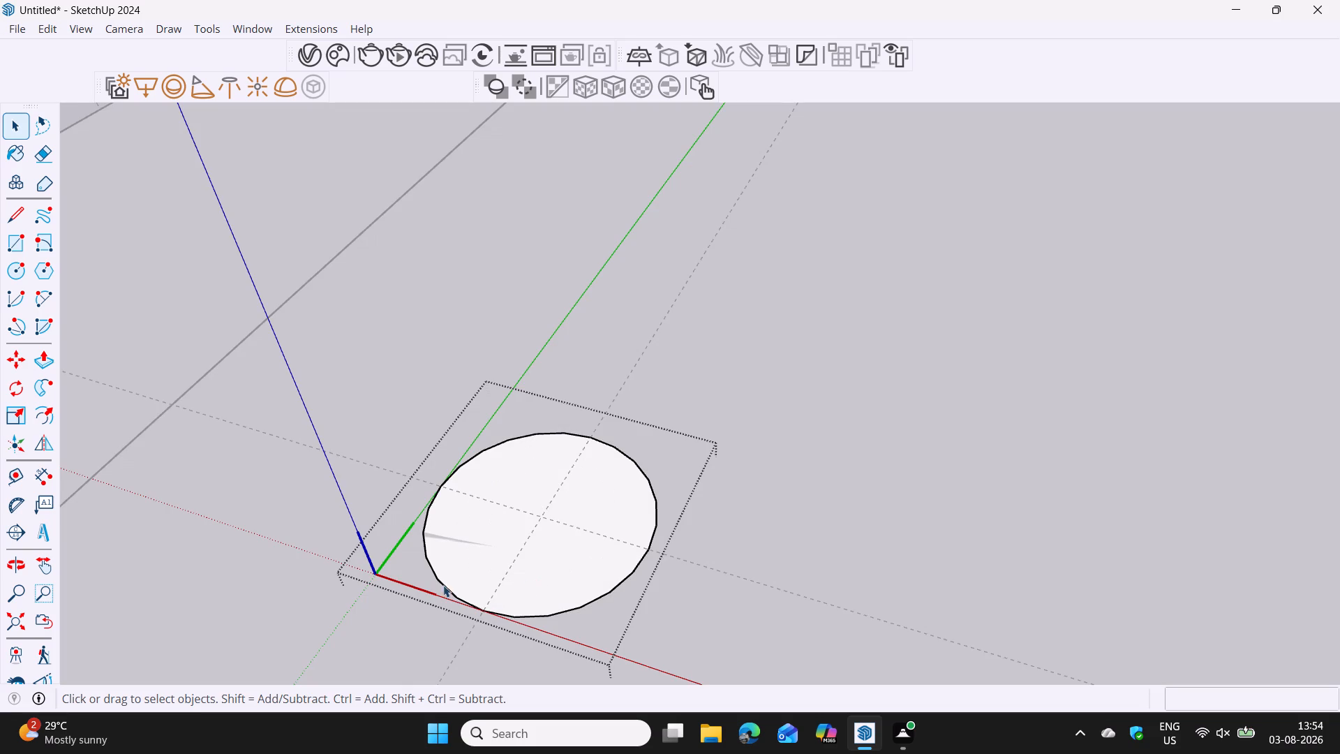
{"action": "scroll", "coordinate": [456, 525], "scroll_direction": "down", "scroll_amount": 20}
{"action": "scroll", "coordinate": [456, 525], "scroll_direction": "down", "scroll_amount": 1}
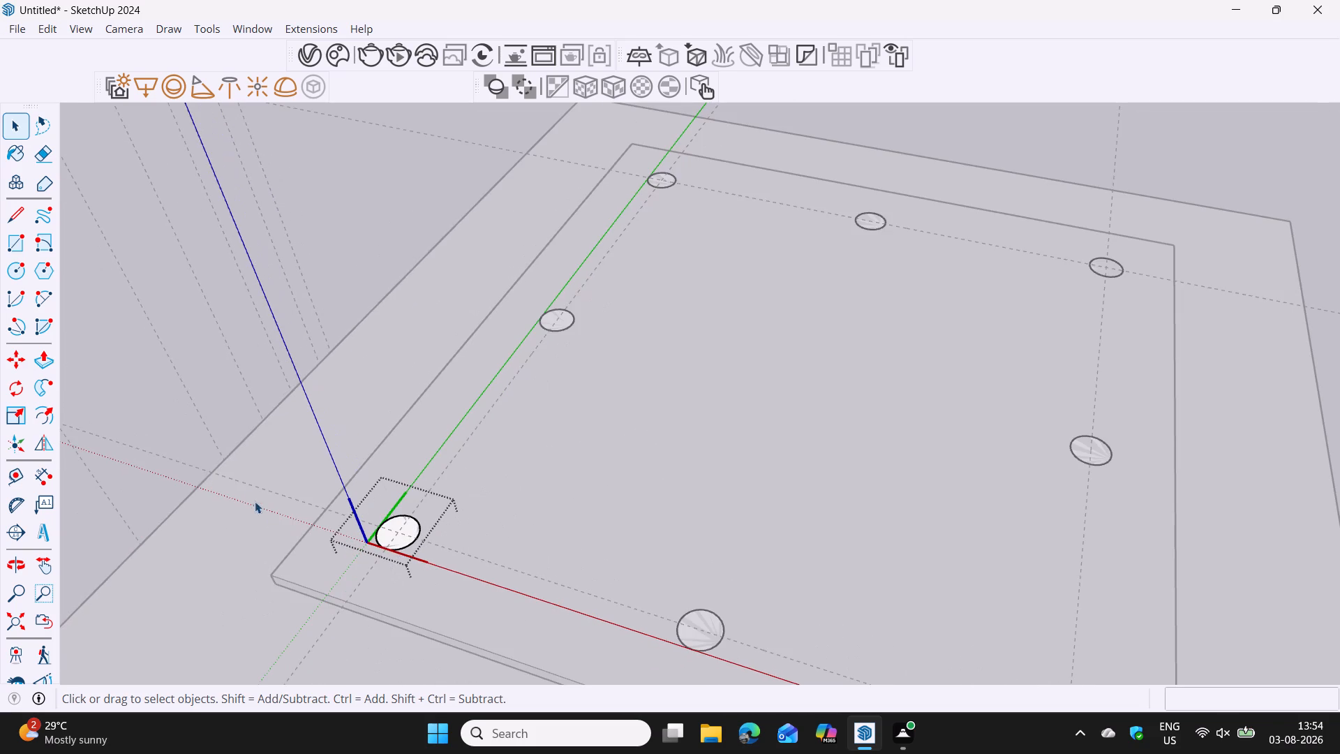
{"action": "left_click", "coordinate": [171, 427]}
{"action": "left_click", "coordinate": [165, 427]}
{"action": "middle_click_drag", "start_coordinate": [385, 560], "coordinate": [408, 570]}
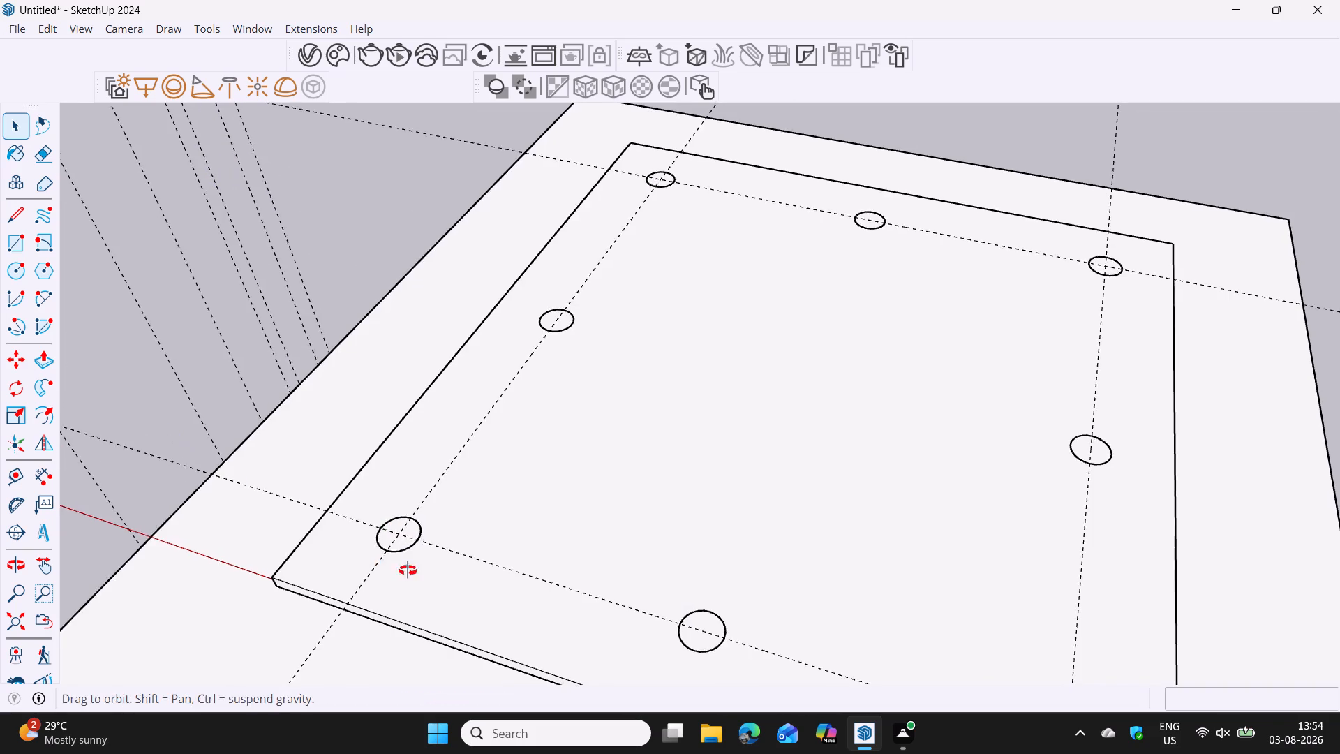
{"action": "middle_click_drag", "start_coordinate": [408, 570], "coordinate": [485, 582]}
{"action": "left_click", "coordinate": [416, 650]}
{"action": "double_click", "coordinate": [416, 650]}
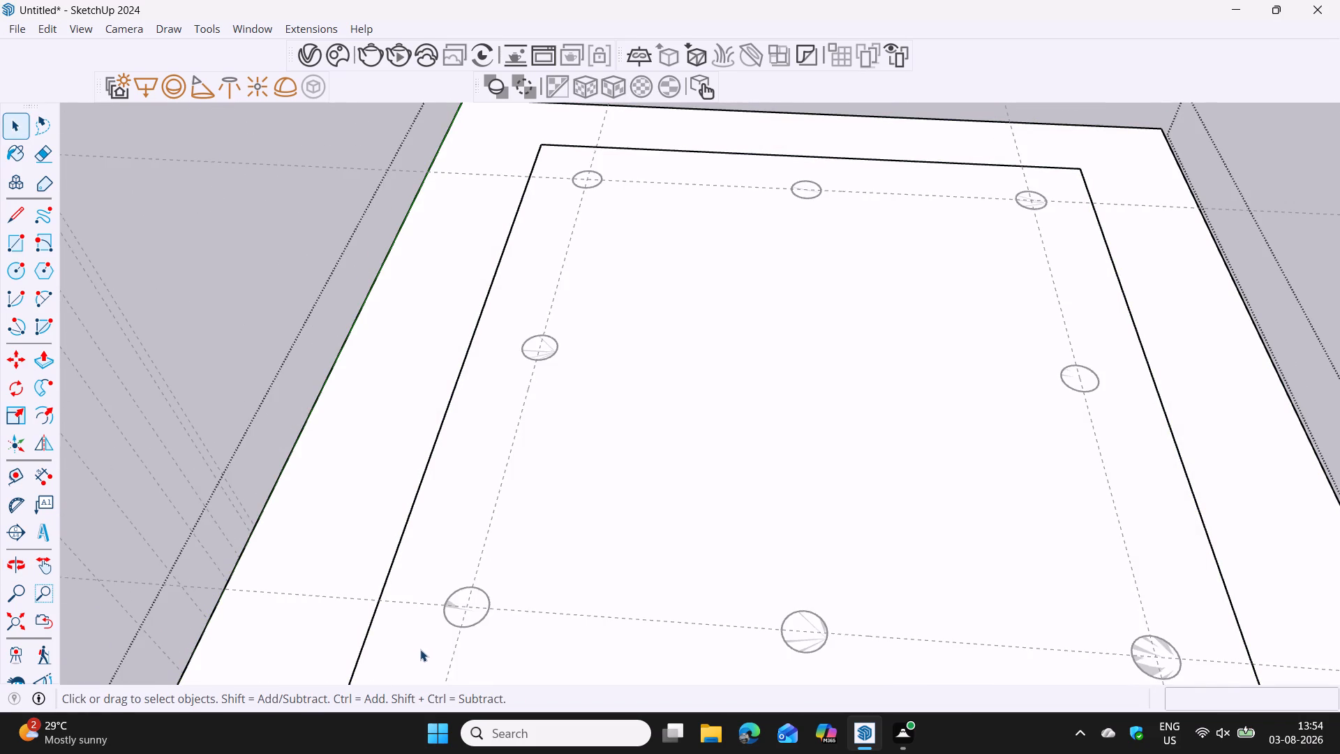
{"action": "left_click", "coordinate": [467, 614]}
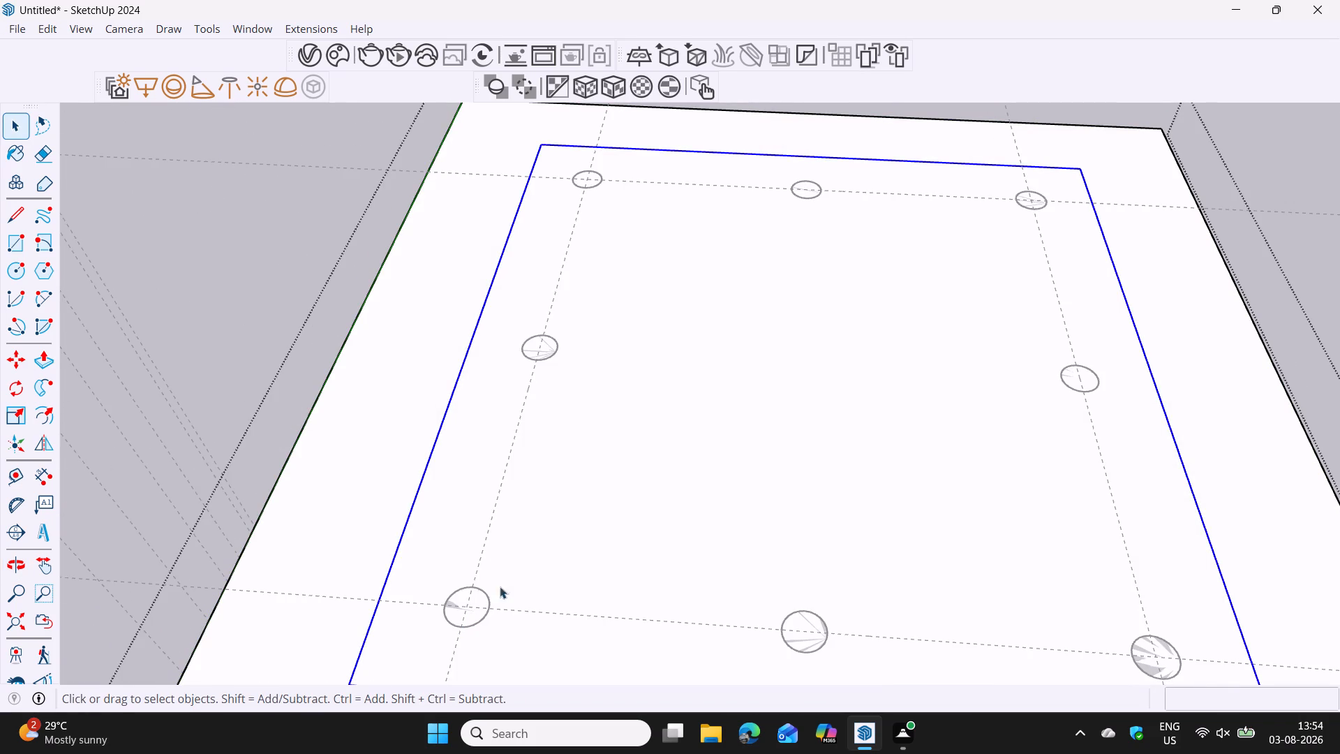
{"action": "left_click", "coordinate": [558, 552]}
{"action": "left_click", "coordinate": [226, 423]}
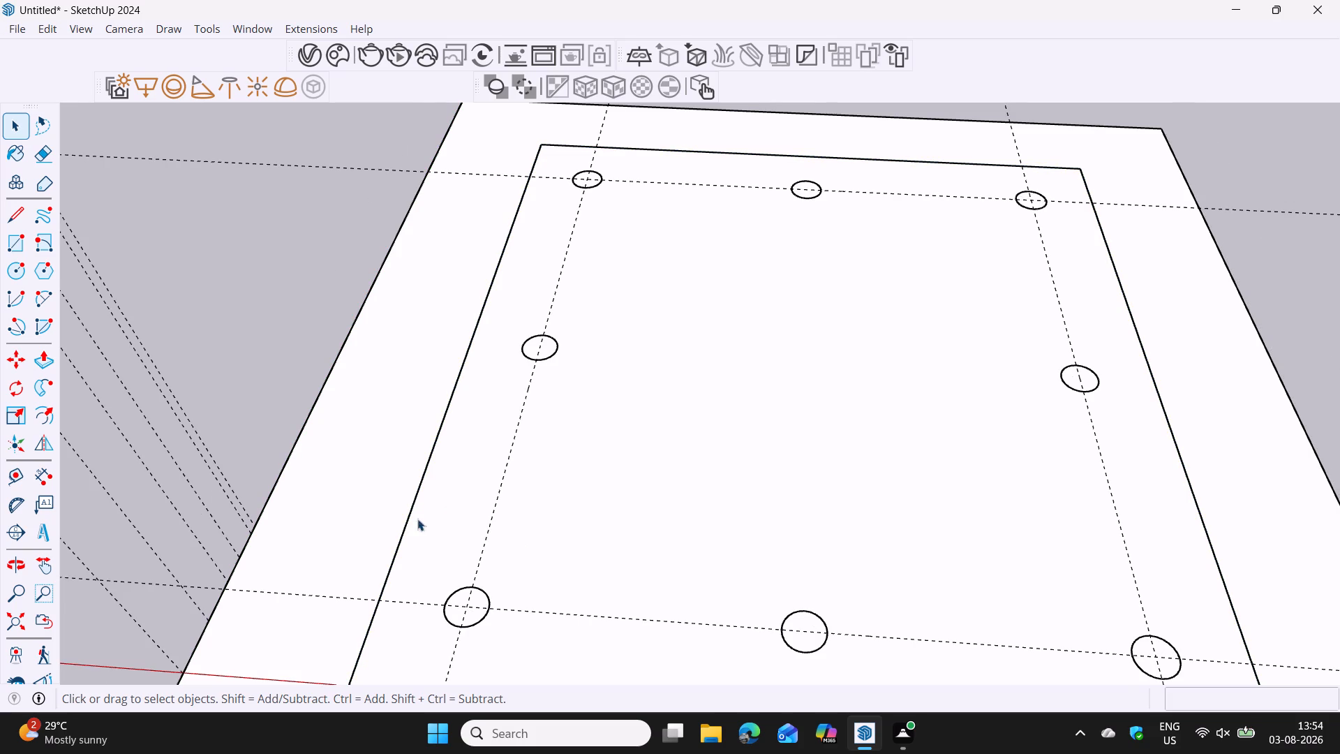
Open the corner circle component beside the red axis and offset its circle 1" inward.
{"action": "left_click", "coordinate": [477, 619]}
{"action": "double_click", "coordinate": [477, 617]}
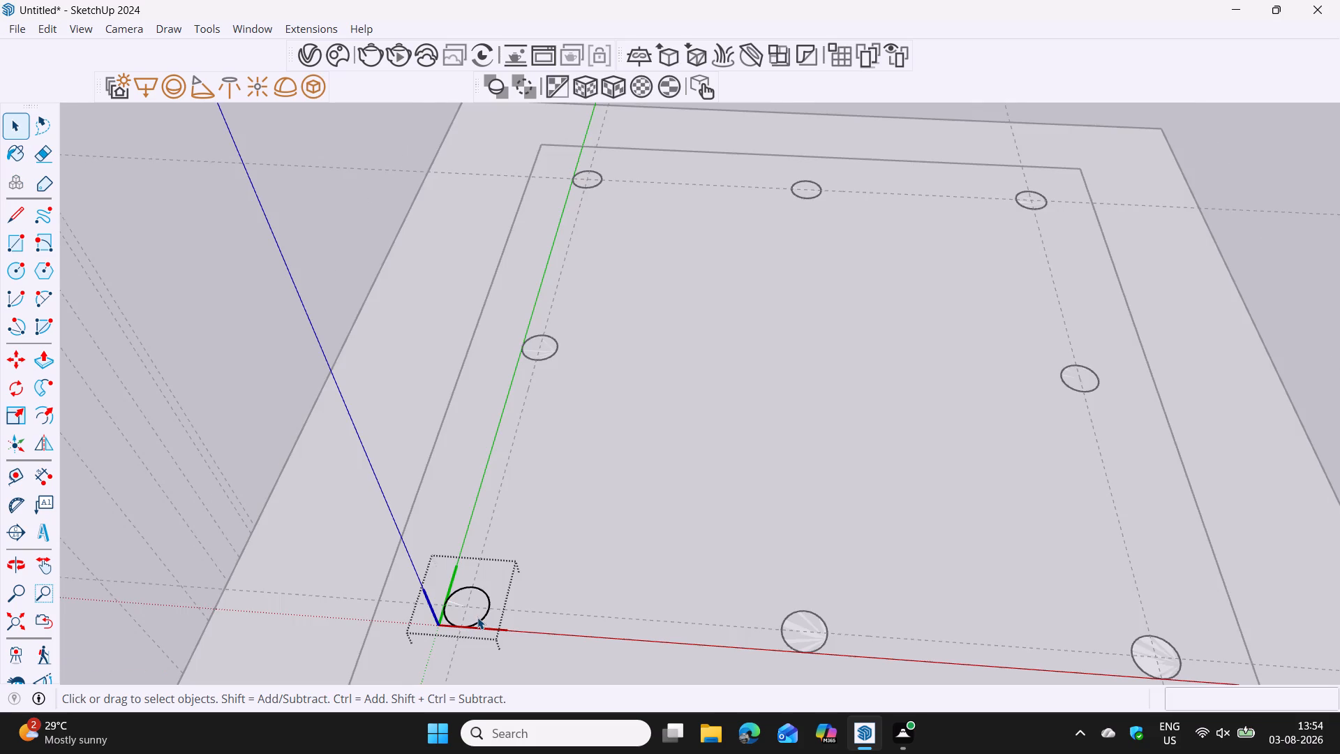
{"action": "scroll", "coordinate": [466, 617], "scroll_direction": "up", "scroll_amount": 12}
{"action": "left_click", "coordinate": [449, 618]}
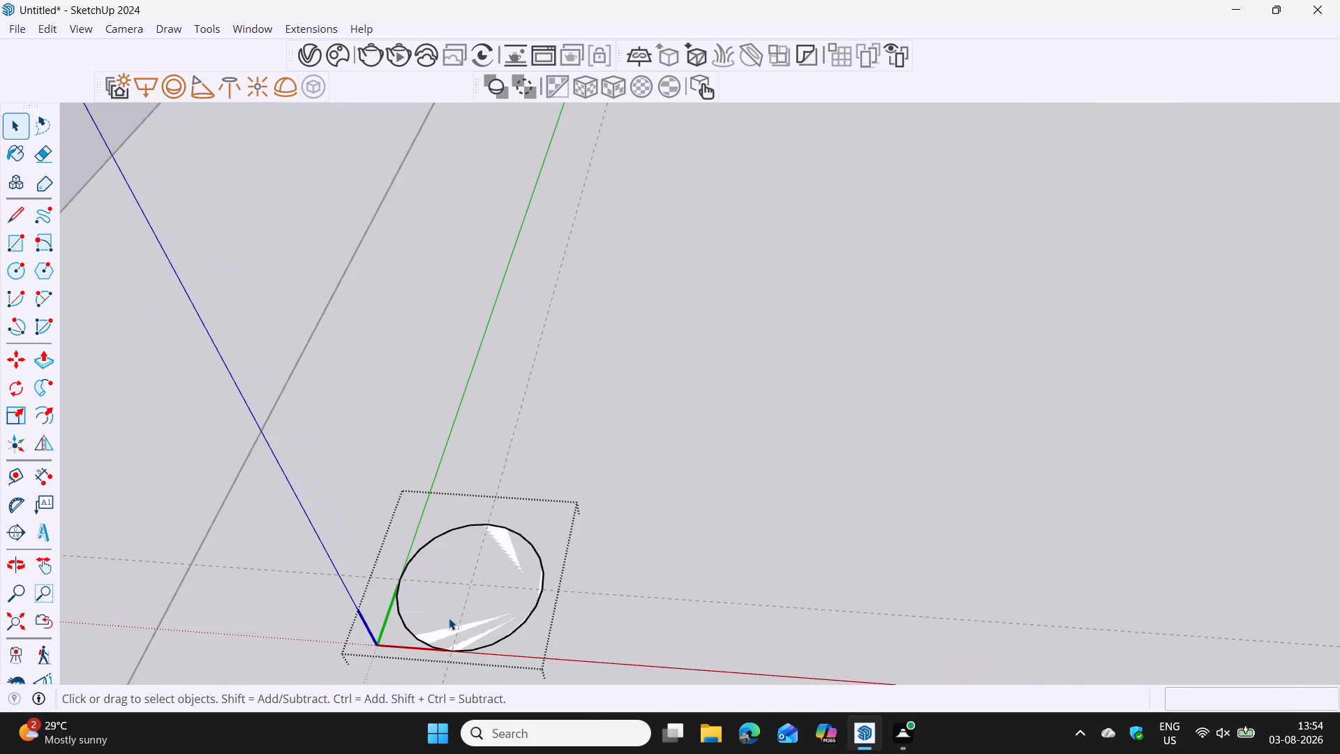
{"action": "key", "text": "f"}
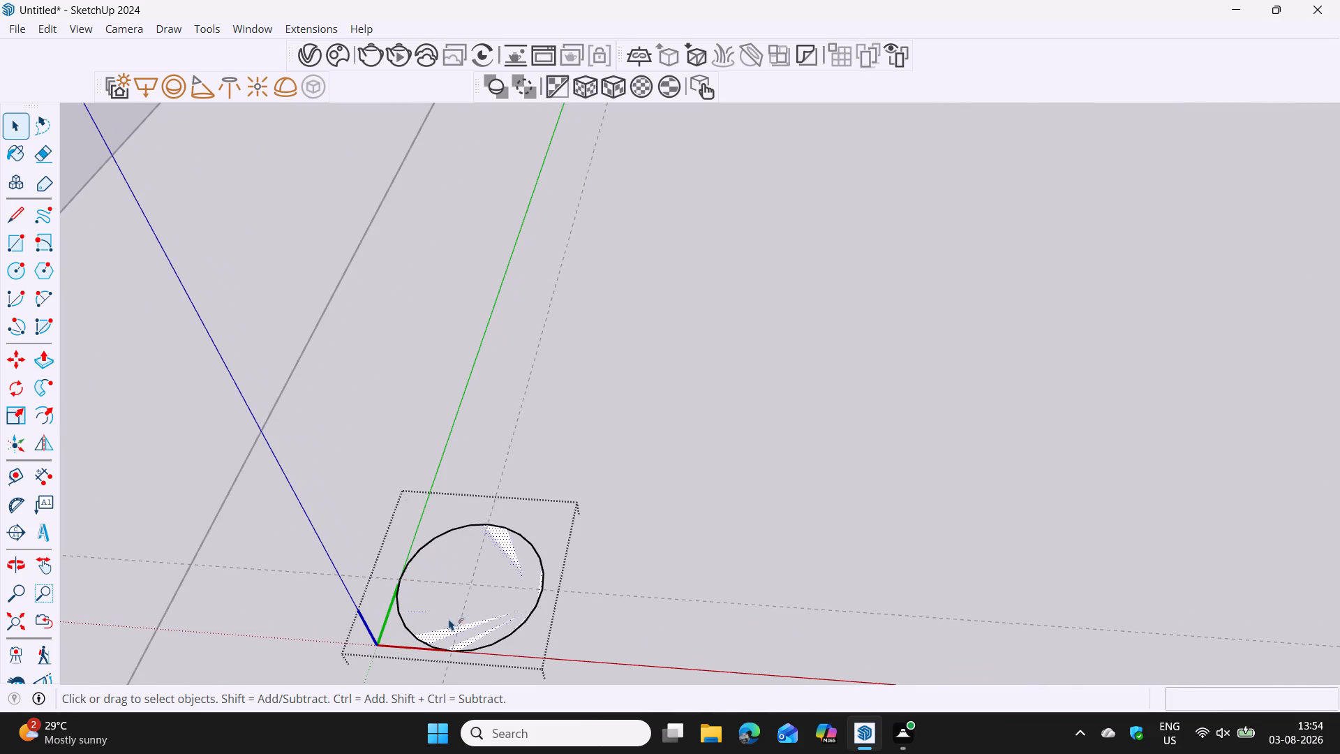
{"action": "left_click", "coordinate": [472, 612]}
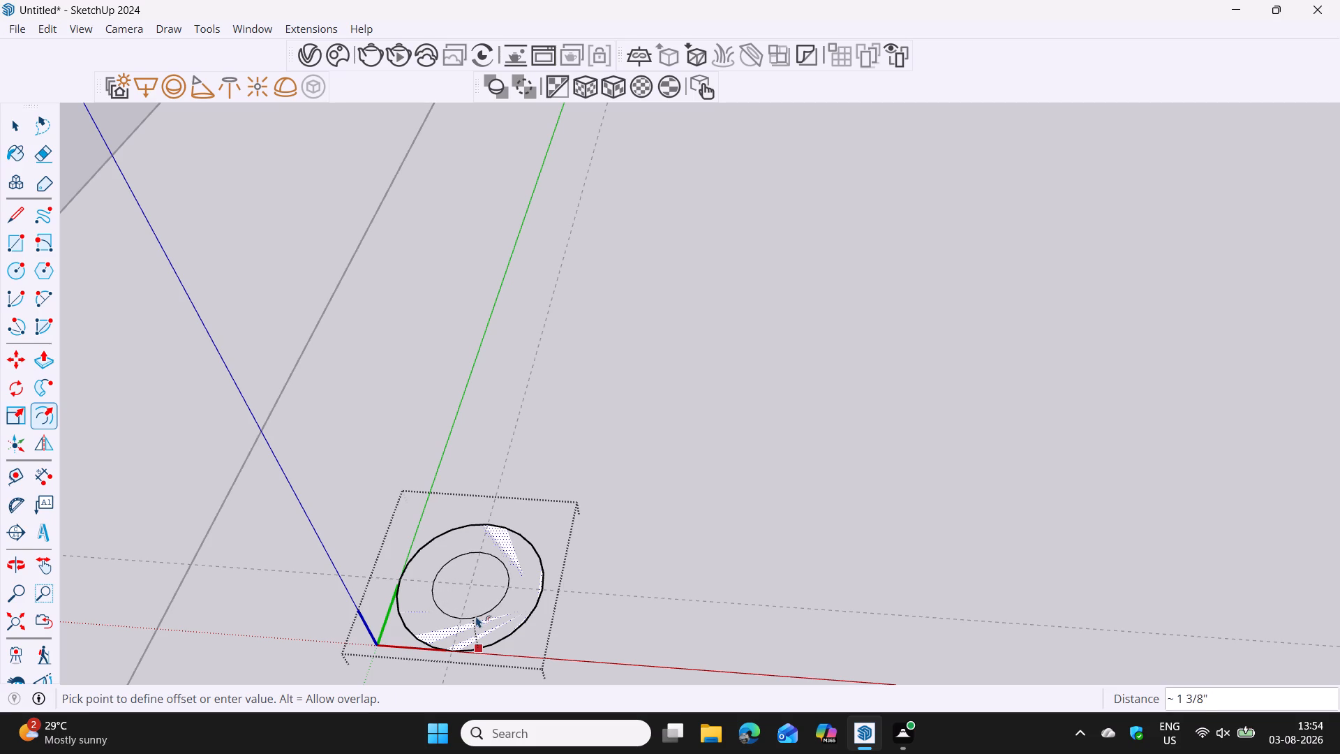
{"action": "key", "text": "1"}
{"action": "key", "text": "Return"}
{"action": "key", "text": "space"}
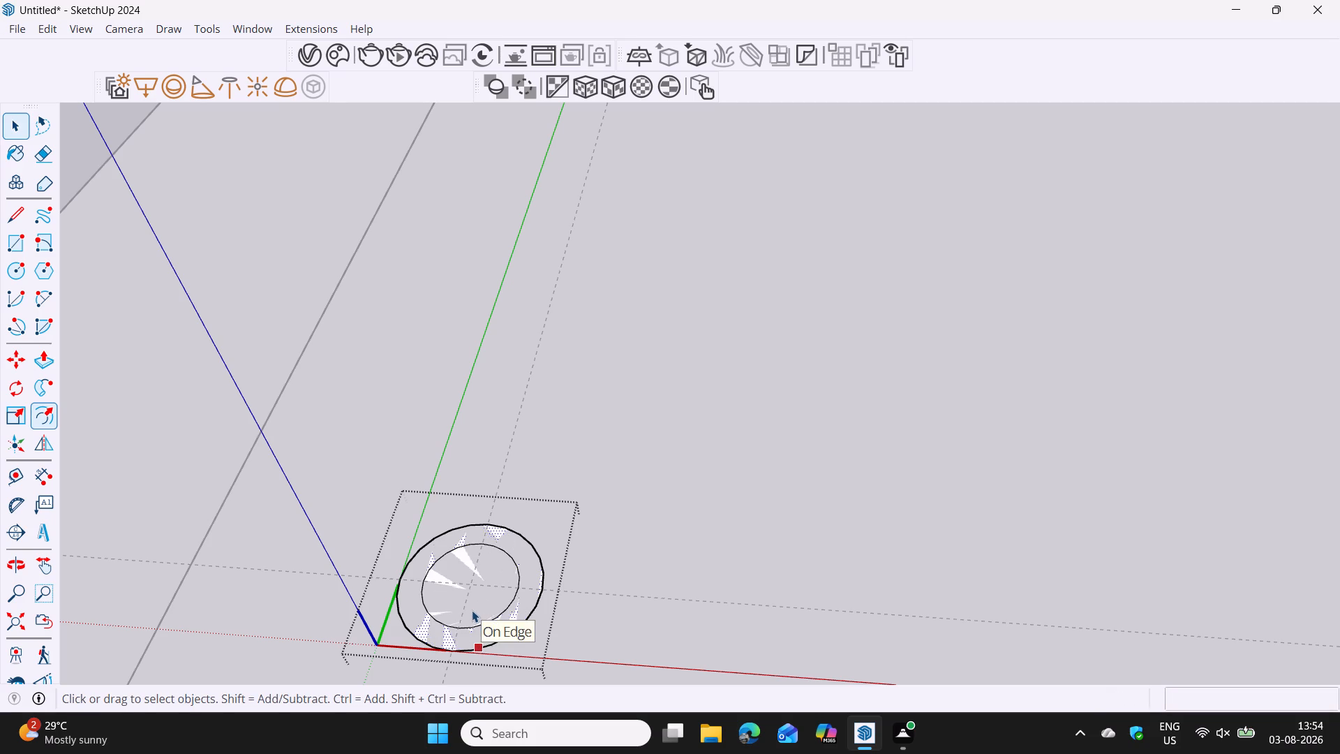
Push the inner circular face of the corner component down 1".
{"action": "left_click", "coordinate": [481, 607]}
{"action": "key", "text": "p"}
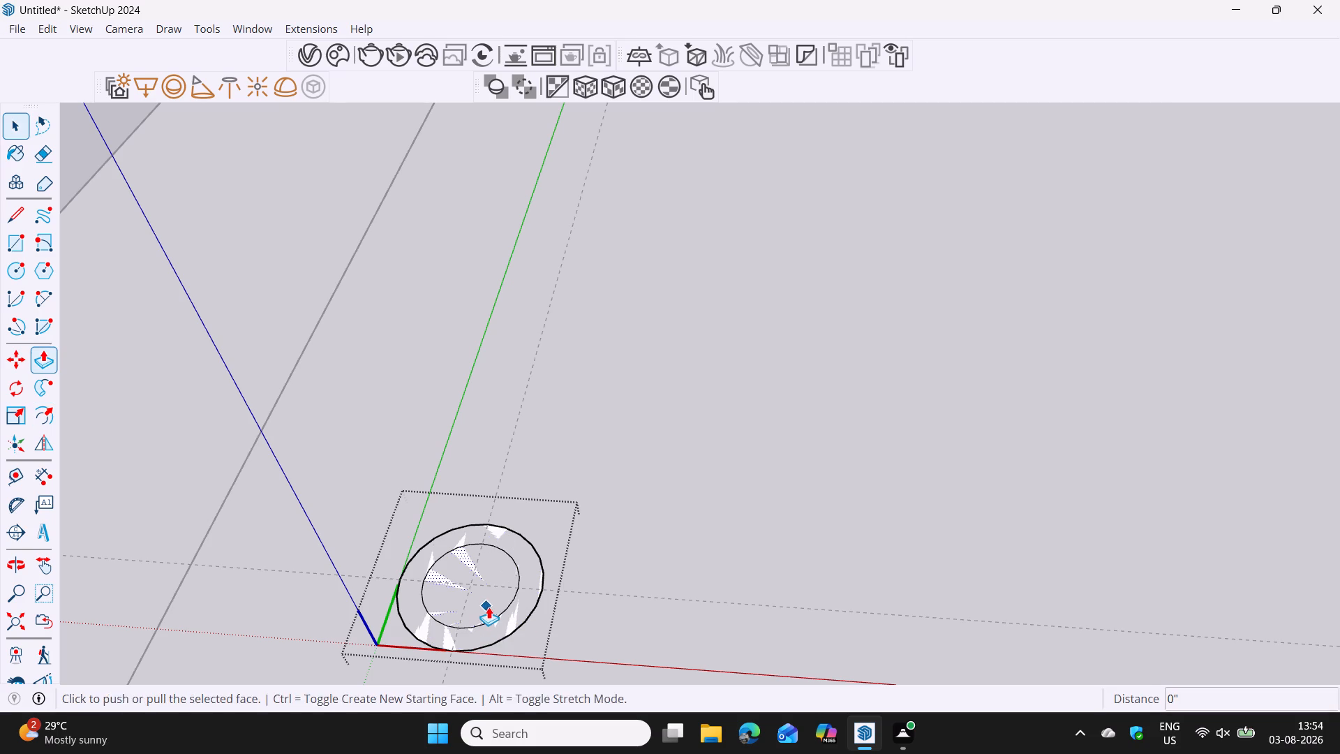
{"action": "left_click", "coordinate": [489, 607]}
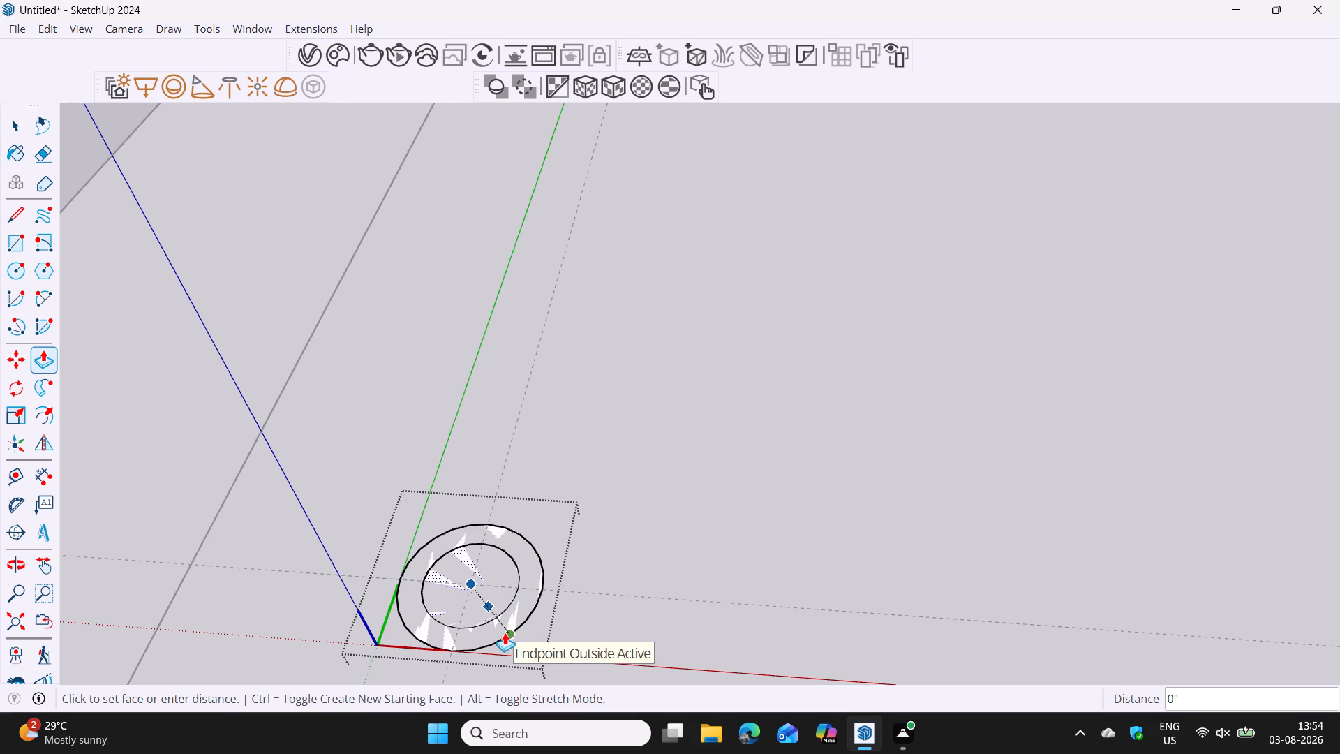
{"action": "key", "text": "Up"}
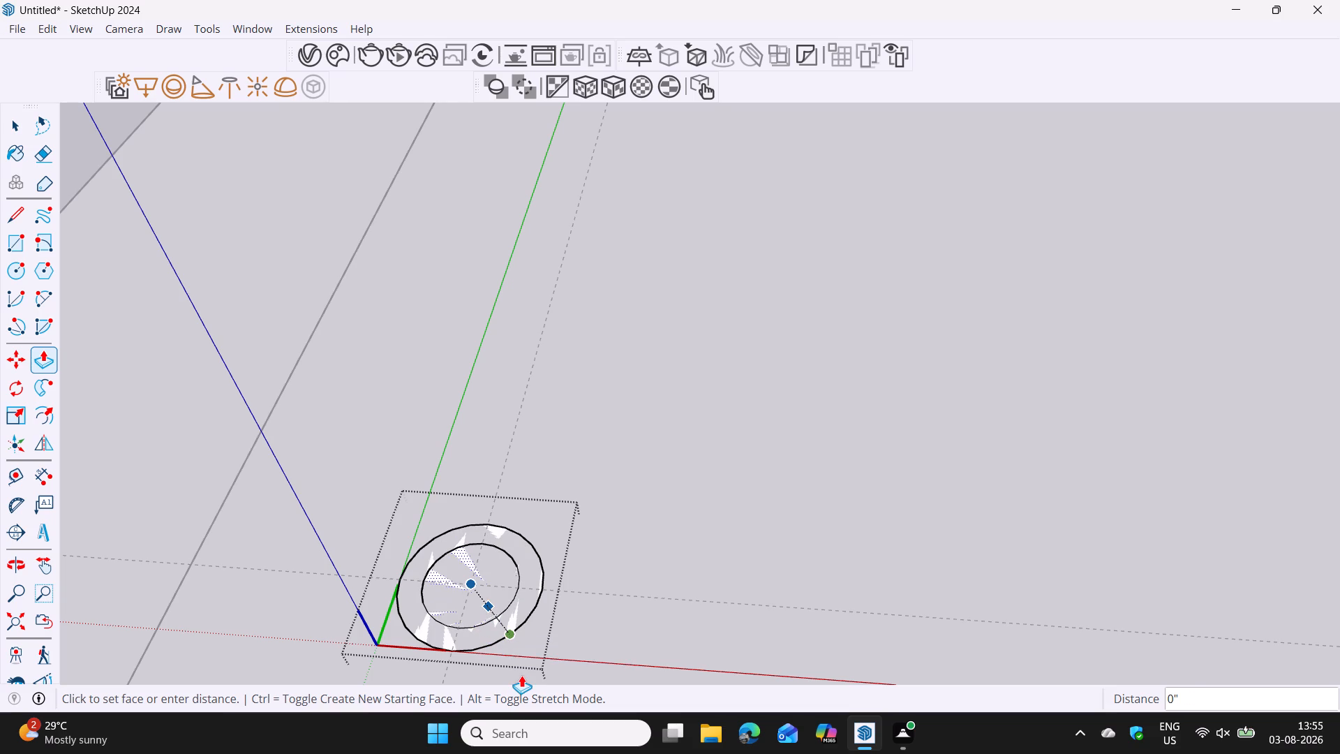
{"action": "middle_click_drag", "start_coordinate": [542, 596], "coordinate": [453, 585]}
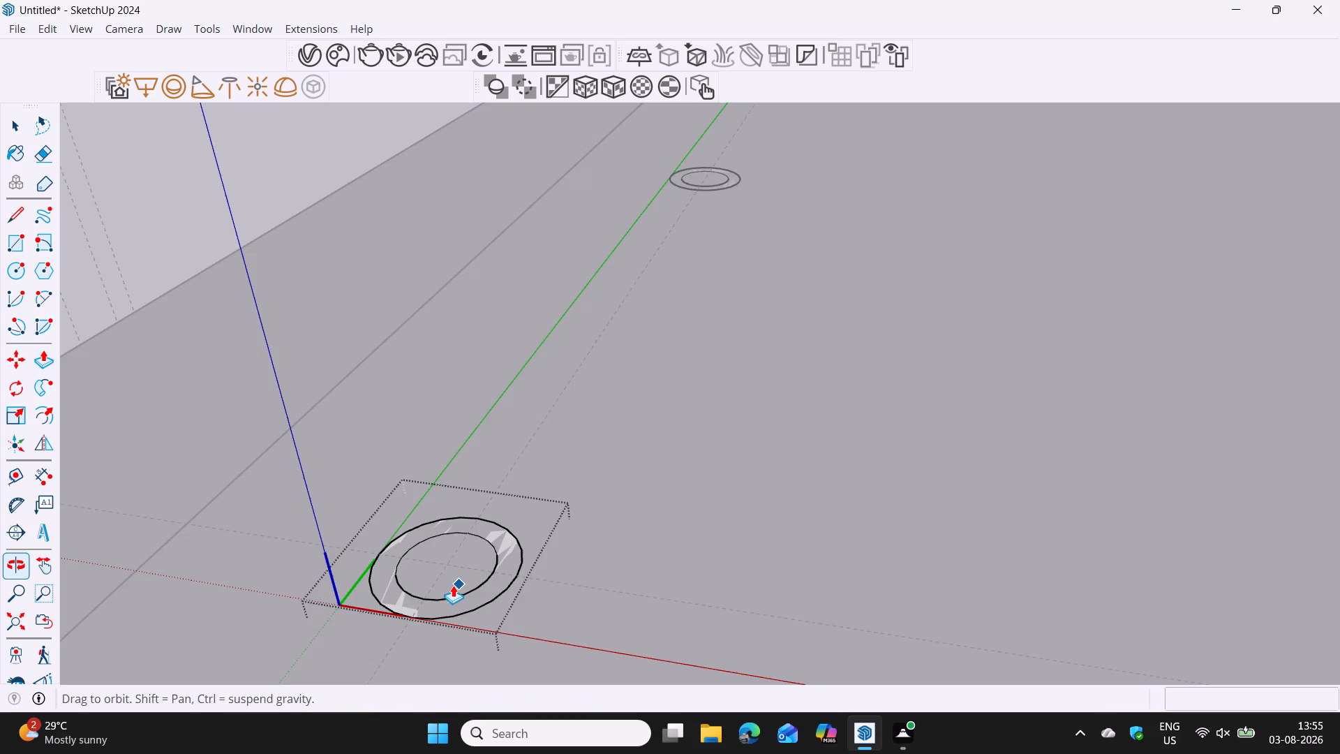
{"action": "middle_click_drag", "start_coordinate": [453, 585], "coordinate": [475, 427]}
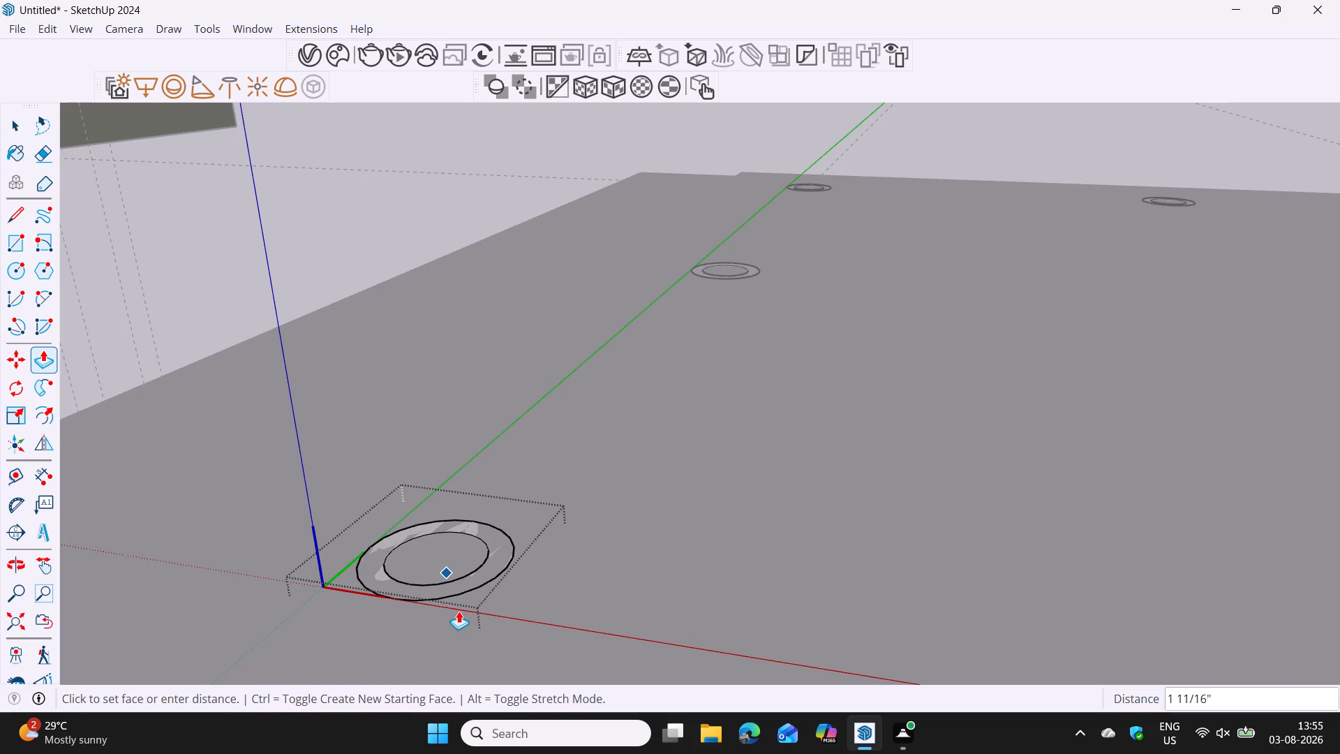
{"action": "key", "text": "1"}
{"action": "key", "text": "Return"}
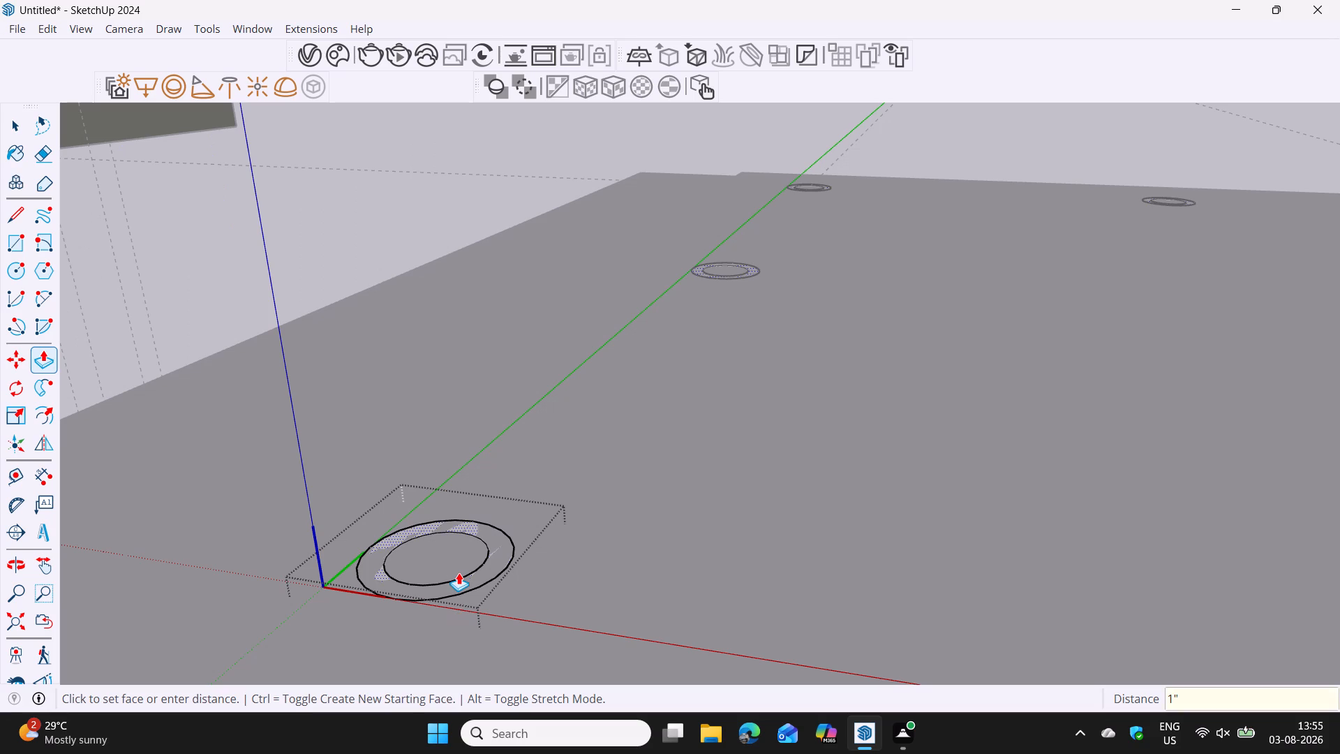
Pull the outer ring face of the corner component up 1".
{"action": "middle_click_drag", "start_coordinate": [482, 569], "coordinate": [517, 685]}
{"action": "scroll", "coordinate": [517, 685], "scroll_direction": "up", "scroll_amount": 1}
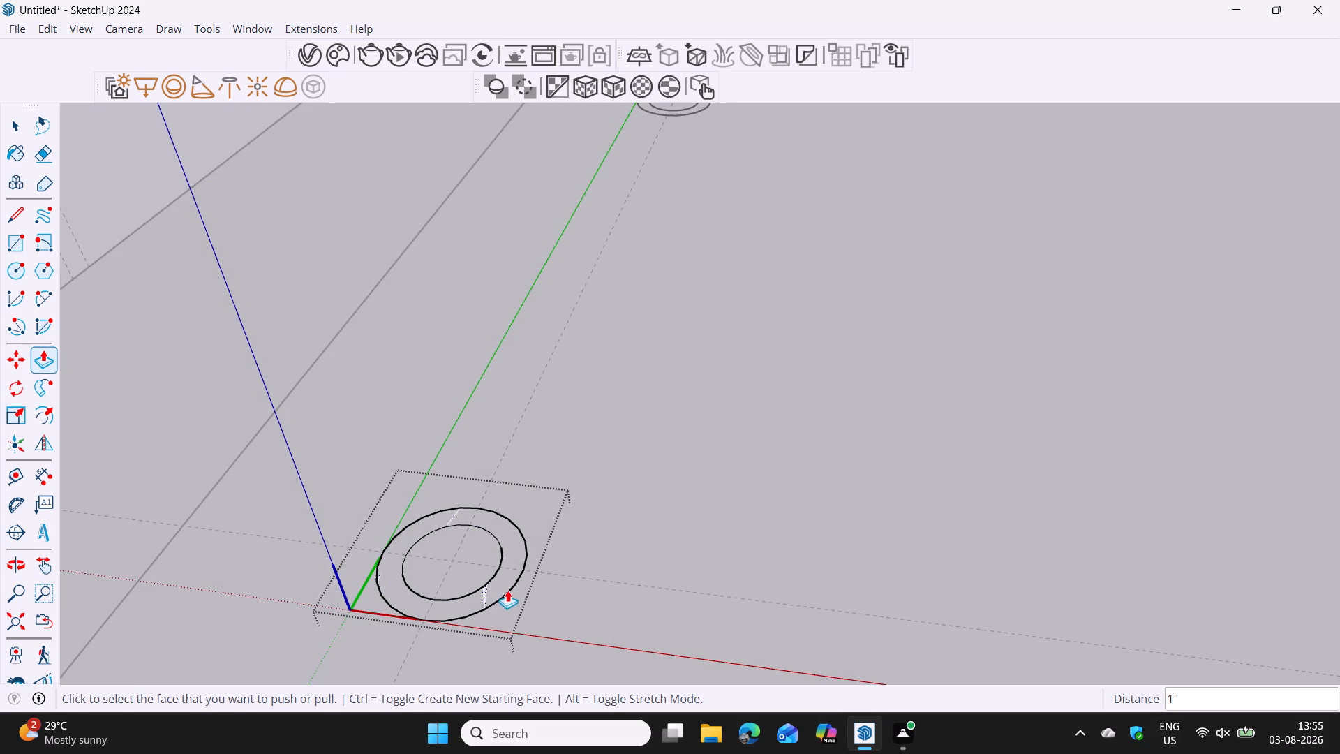
{"action": "key", "text": "space"}
{"action": "left_click", "coordinate": [508, 575]}
{"action": "key", "text": "p"}
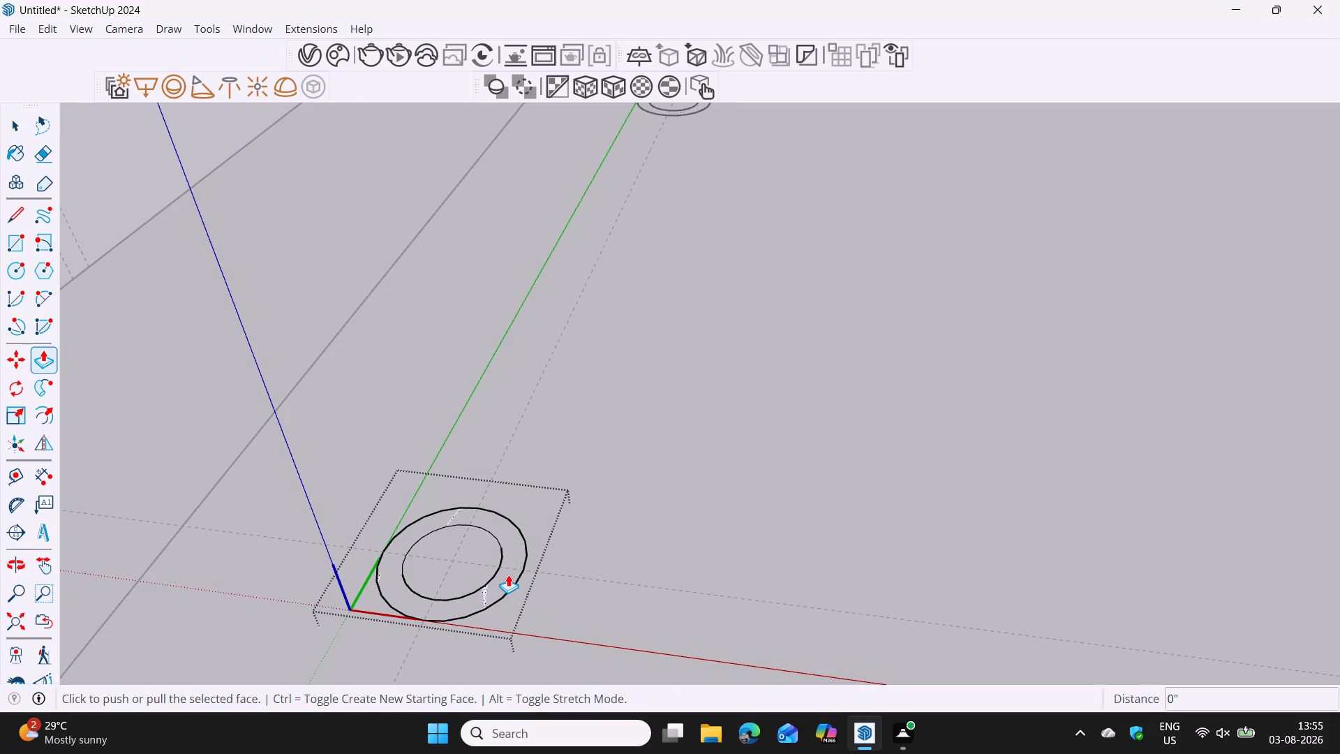
{"action": "left_click", "coordinate": [508, 575]}
{"action": "key", "text": "1"}
{"action": "key", "text": "Return"}
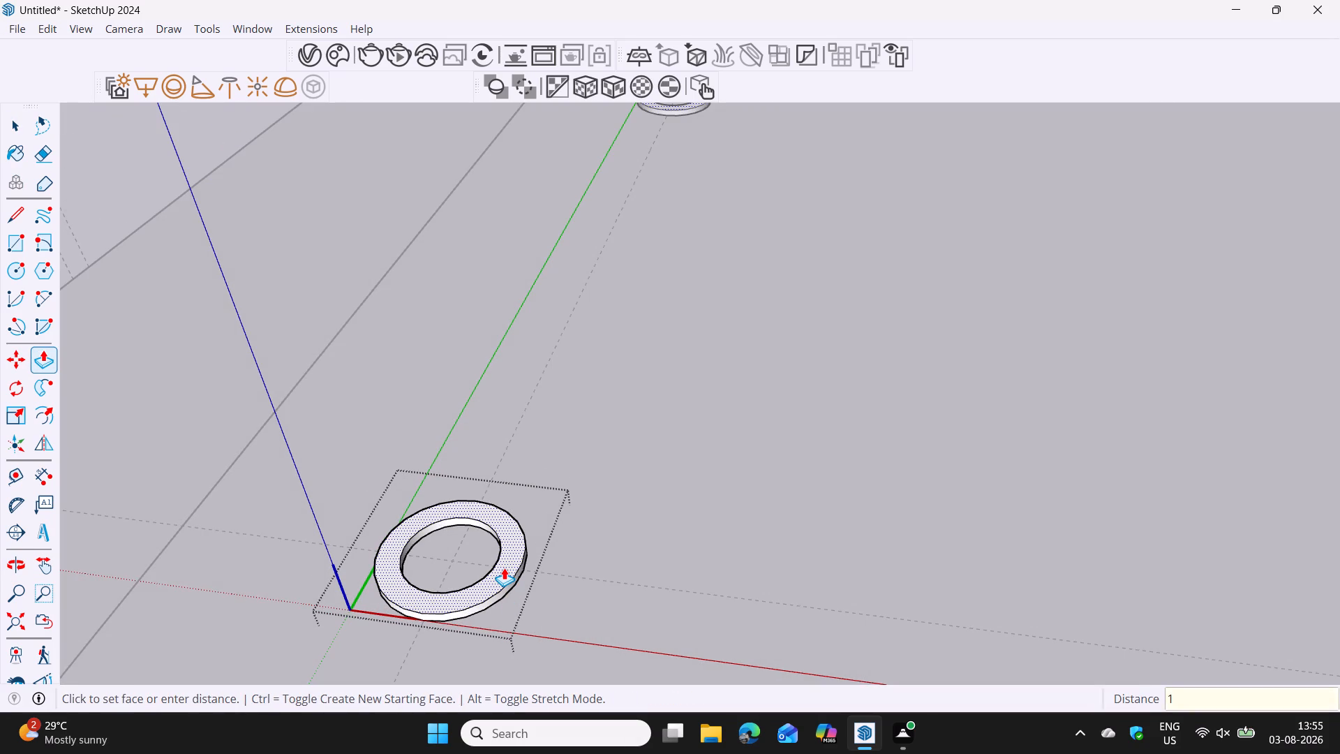
Push the ring's top face down 0.5" and close the corner component.
{"action": "scroll", "coordinate": [508, 568], "scroll_direction": "down", "scroll_amount": 6}
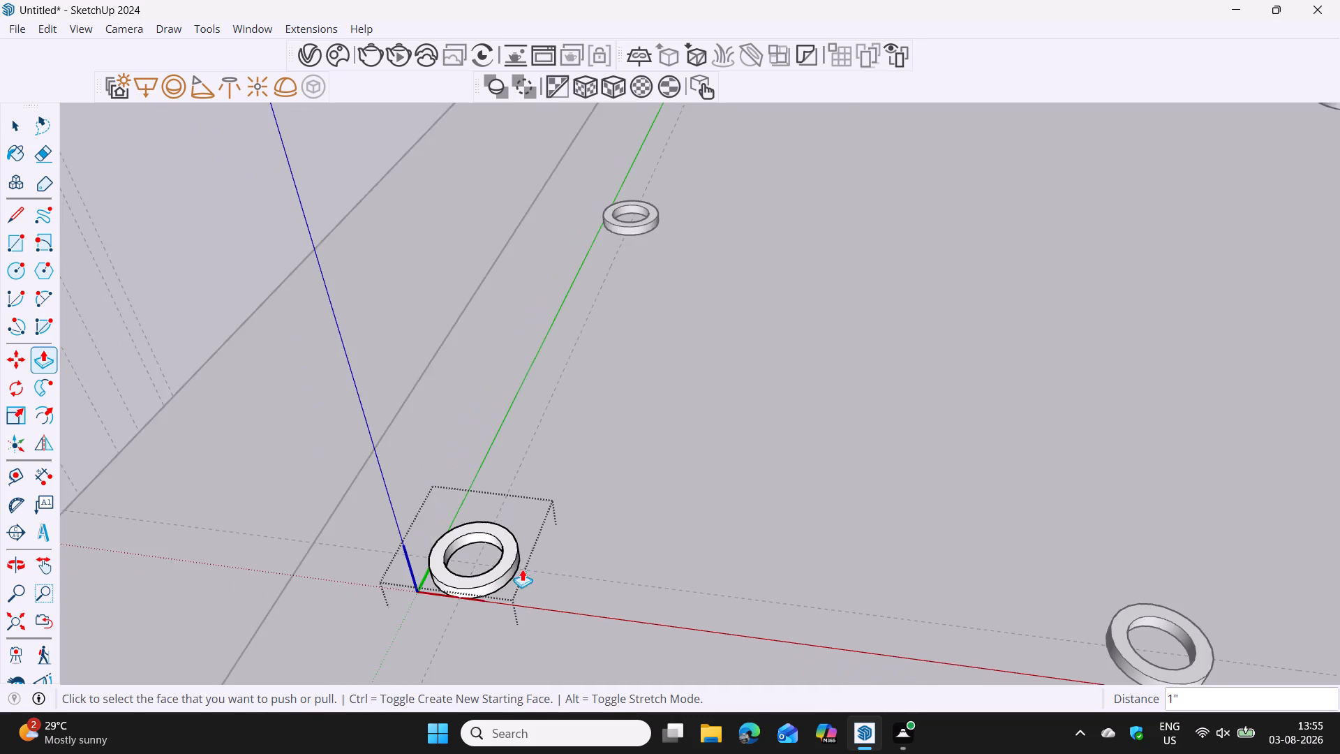
{"action": "scroll", "coordinate": [523, 570], "scroll_direction": "down", "scroll_amount": 6}
{"action": "middle_click_drag", "start_coordinate": [602, 569], "coordinate": [548, 474], "text": "shift"}
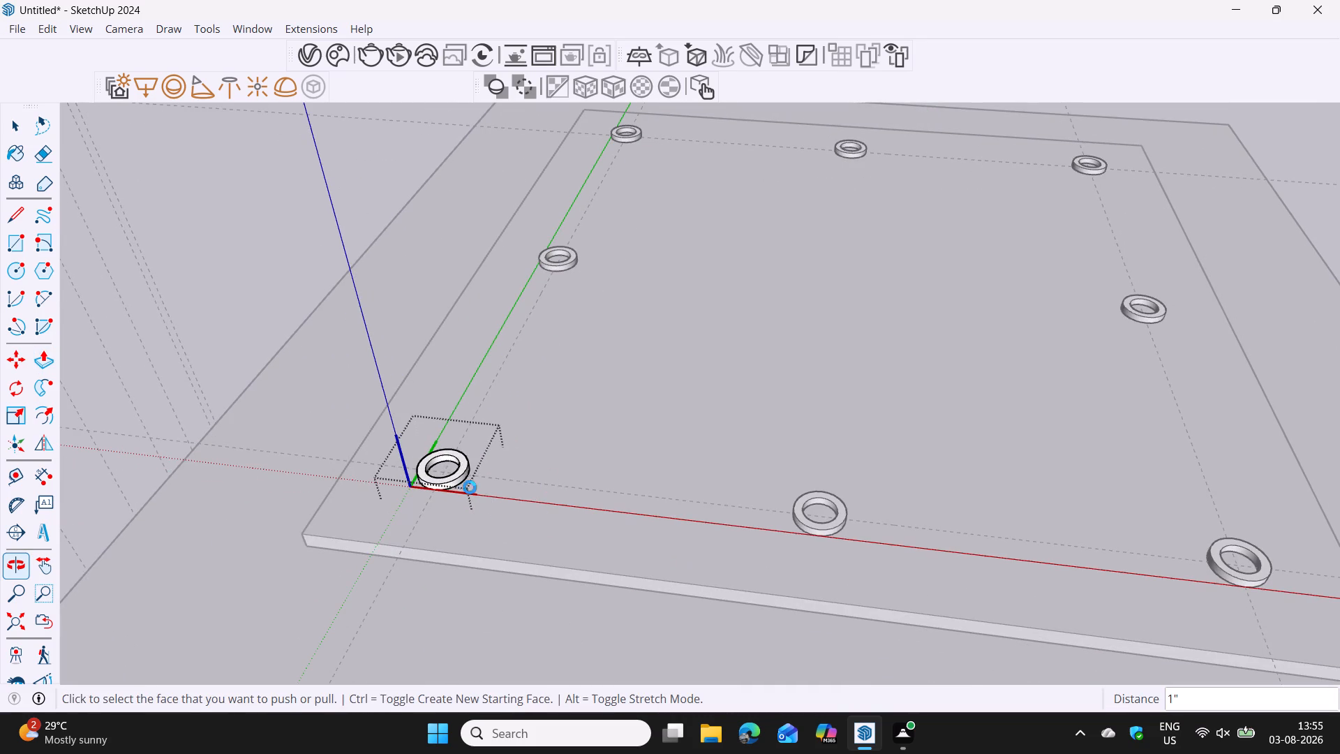
{"action": "scroll", "coordinate": [458, 482], "scroll_direction": "up", "scroll_amount": 11}
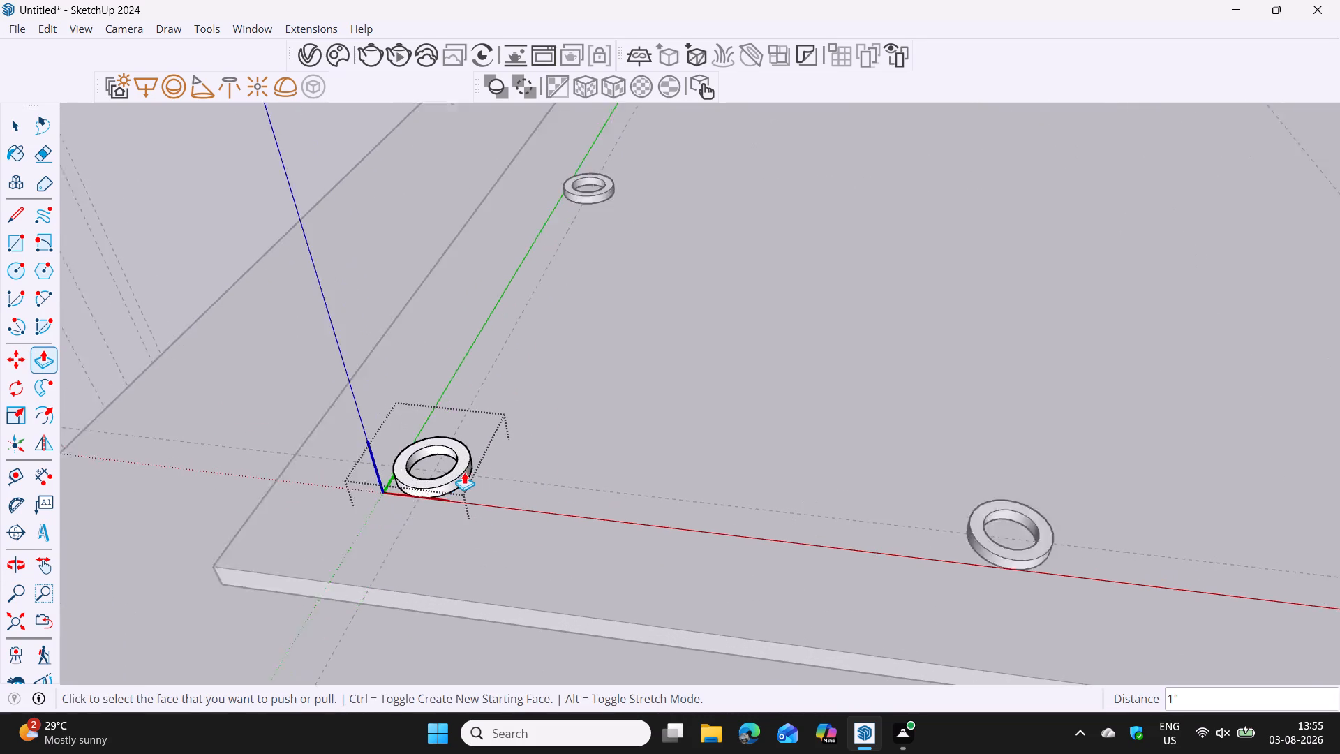
{"action": "scroll", "coordinate": [464, 472], "scroll_direction": "up", "scroll_amount": 12}
{"action": "left_click", "coordinate": [452, 473]}
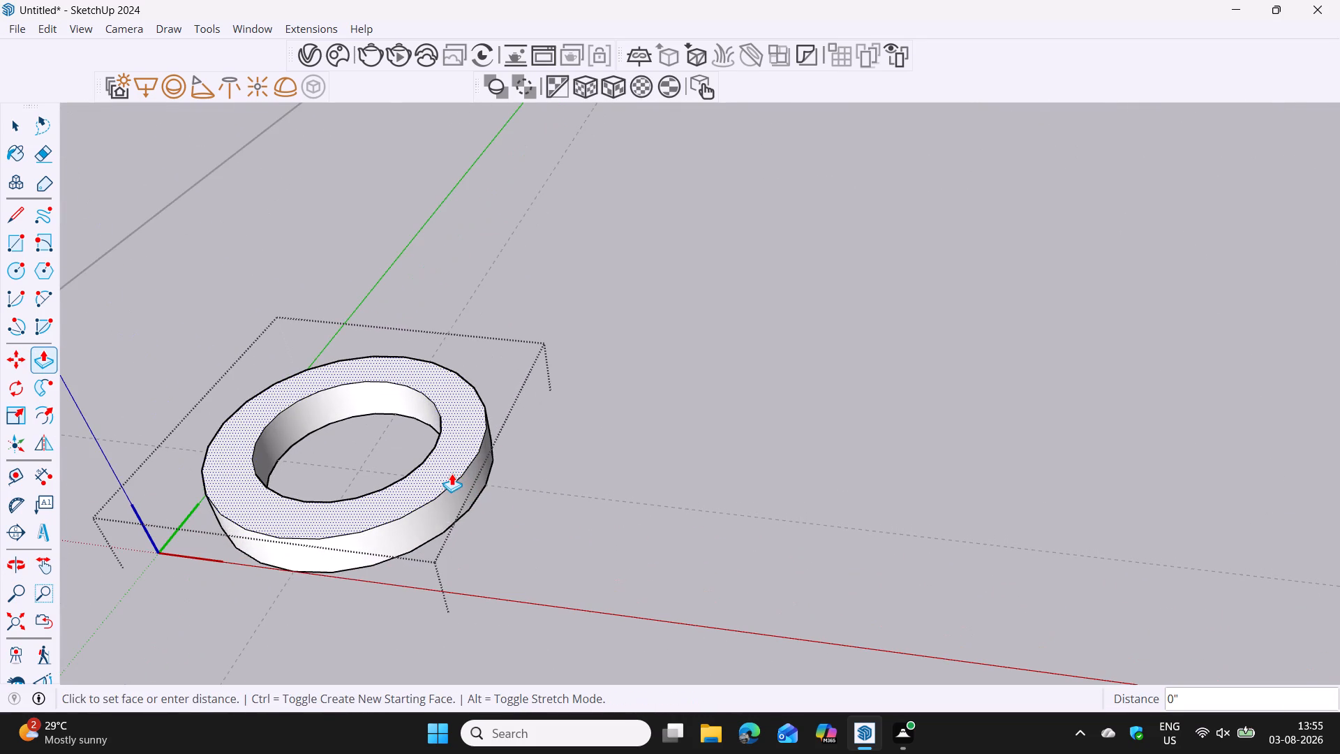
{"action": "type", "text": "0.5"}
{"action": "key", "text": "Return"}
{"action": "key", "text": "space"}
{"action": "scroll", "coordinate": [453, 481], "scroll_direction": "down", "scroll_amount": 5}
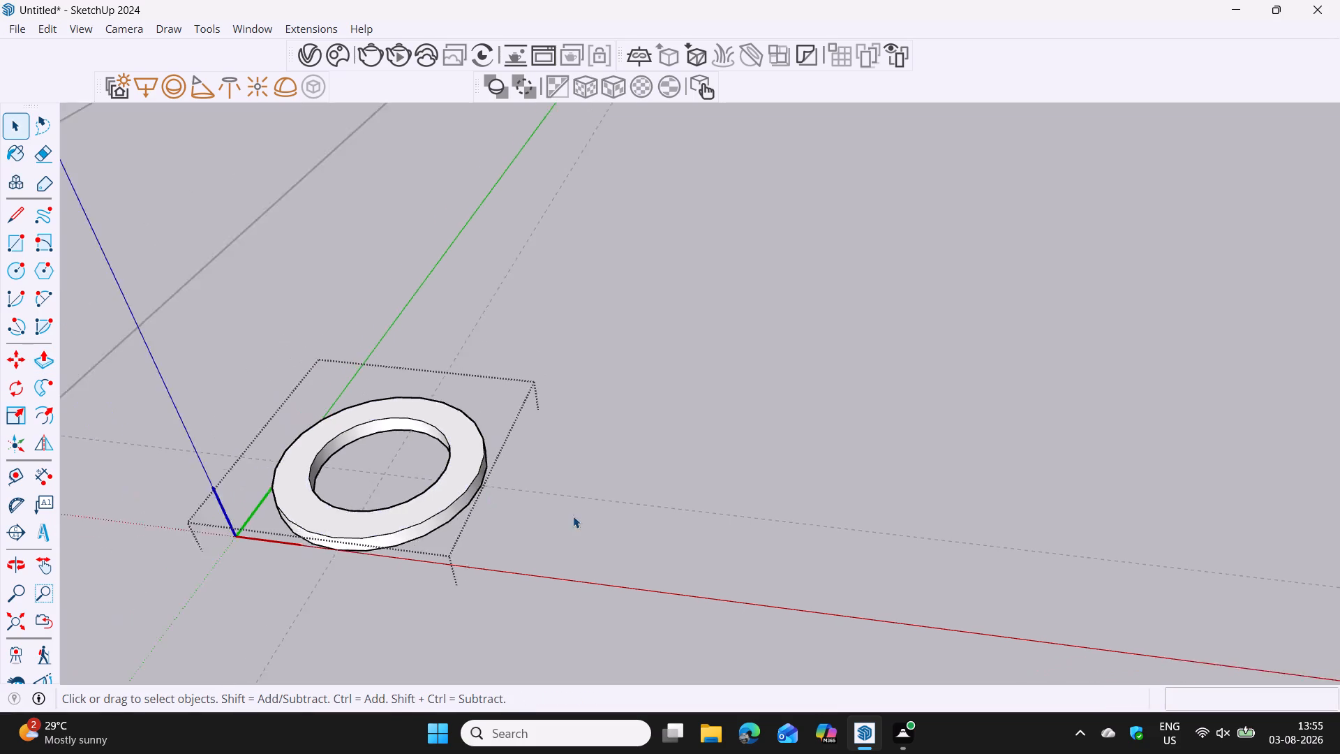
{"action": "scroll", "coordinate": [573, 516], "scroll_direction": "down", "scroll_amount": 8}
{"action": "scroll", "coordinate": [643, 525], "scroll_direction": "down", "scroll_amount": 6}
{"action": "scroll", "coordinate": [759, 509], "scroll_direction": "down", "scroll_amount": 5}
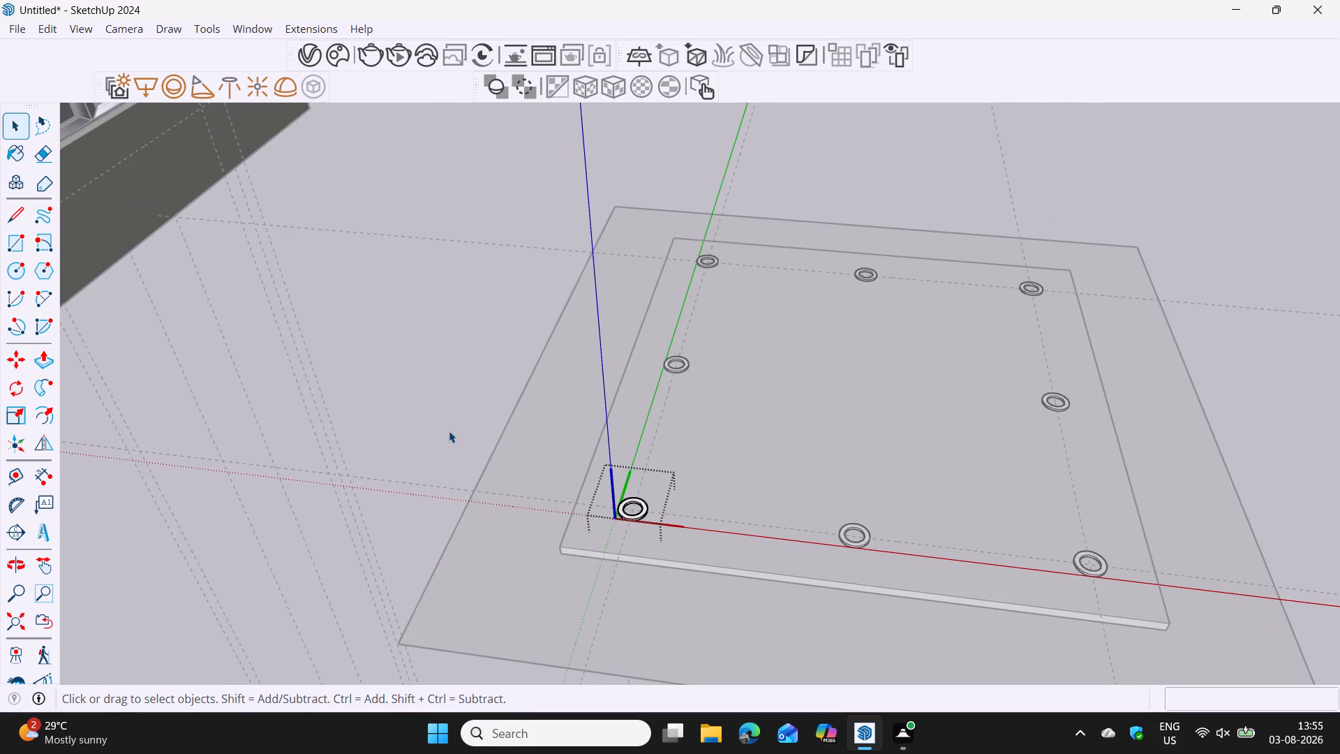
{"action": "left_click", "coordinate": [449, 431]}
Make one group of the stepped slab and all eight ring components, and select the new group.
{"action": "middle_click_drag", "start_coordinate": [855, 483], "coordinate": [738, 411], "text": "shift"}
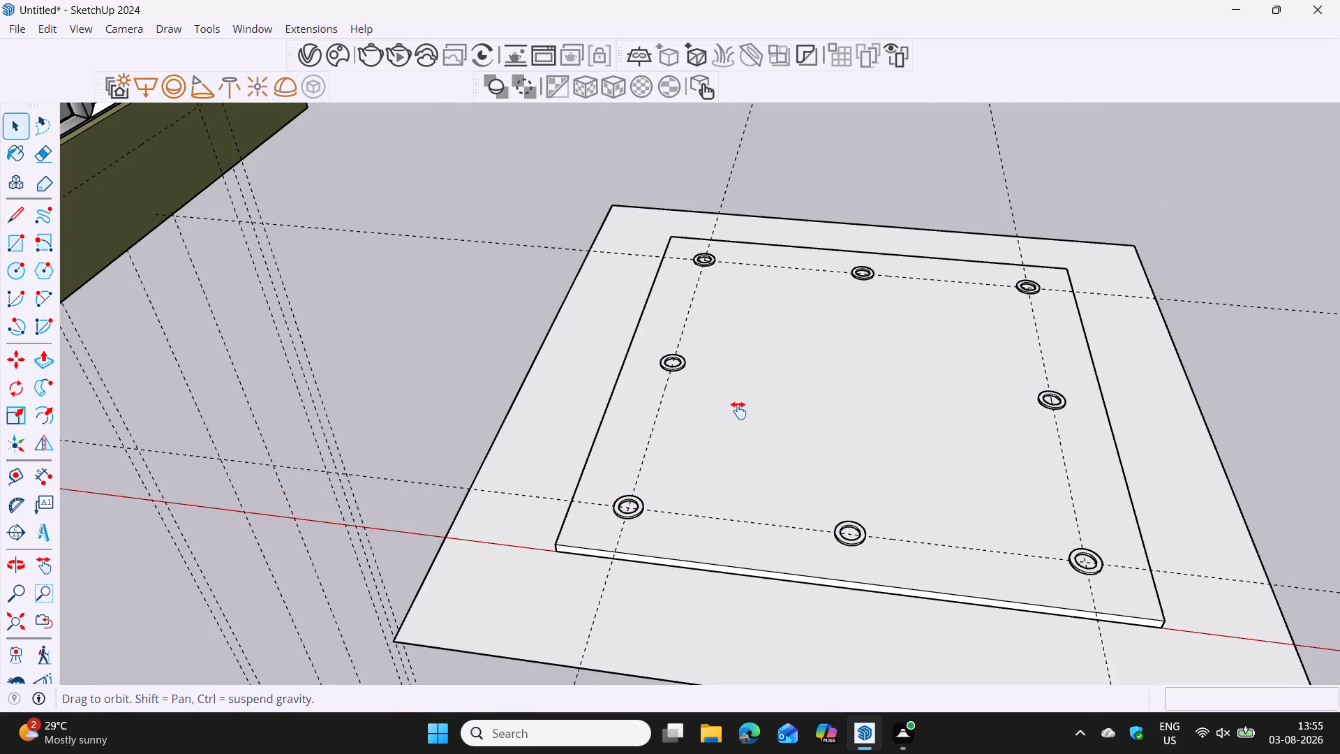
{"action": "middle_click_drag", "start_coordinate": [738, 411], "coordinate": [708, 384], "text": "shift"}
{"action": "middle_click_drag", "start_coordinate": [793, 406], "coordinate": [747, 355], "text": "shift"}
{"action": "middle_click_drag", "start_coordinate": [759, 364], "coordinate": [784, 387]}
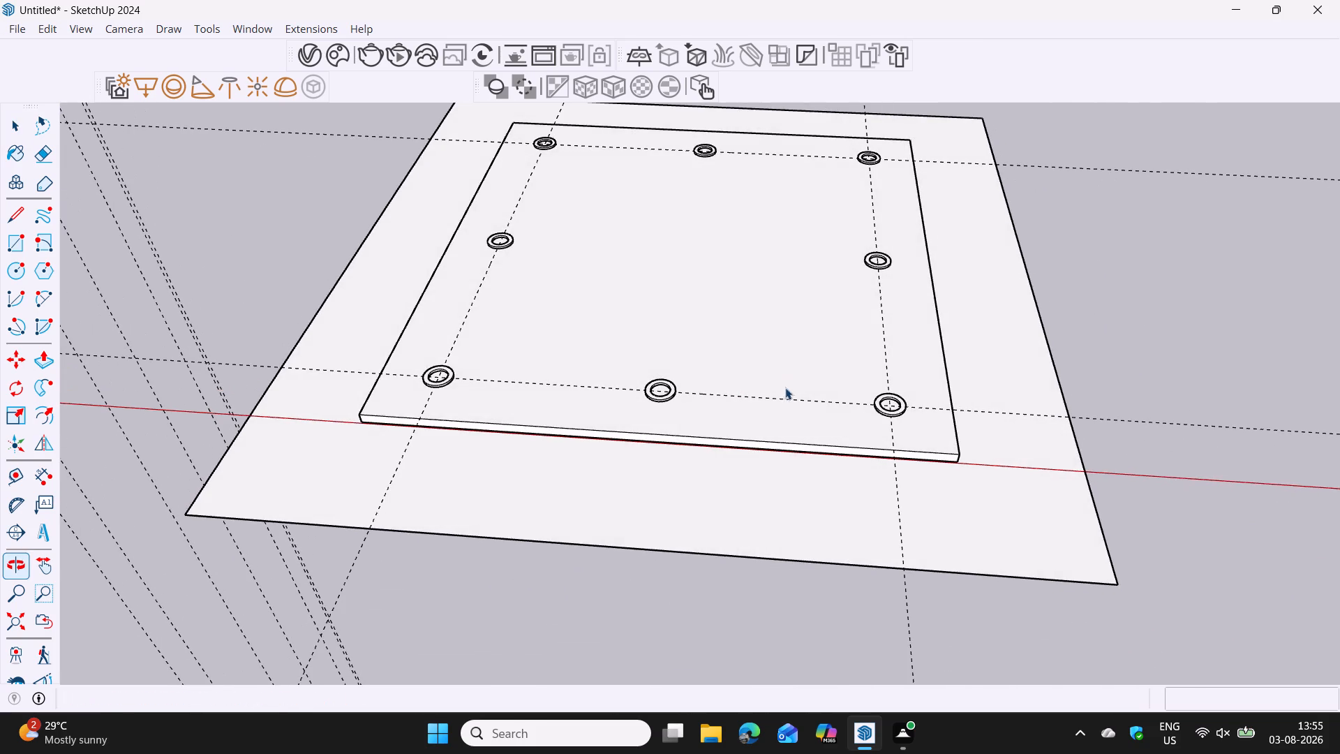
{"action": "scroll", "coordinate": [775, 413], "scroll_direction": "up", "scroll_amount": 3}
{"action": "scroll", "coordinate": [714, 450], "scroll_direction": "down", "scroll_amount": 4}
{"action": "middle_click_drag", "start_coordinate": [674, 464], "coordinate": [697, 412], "text": "shift"}
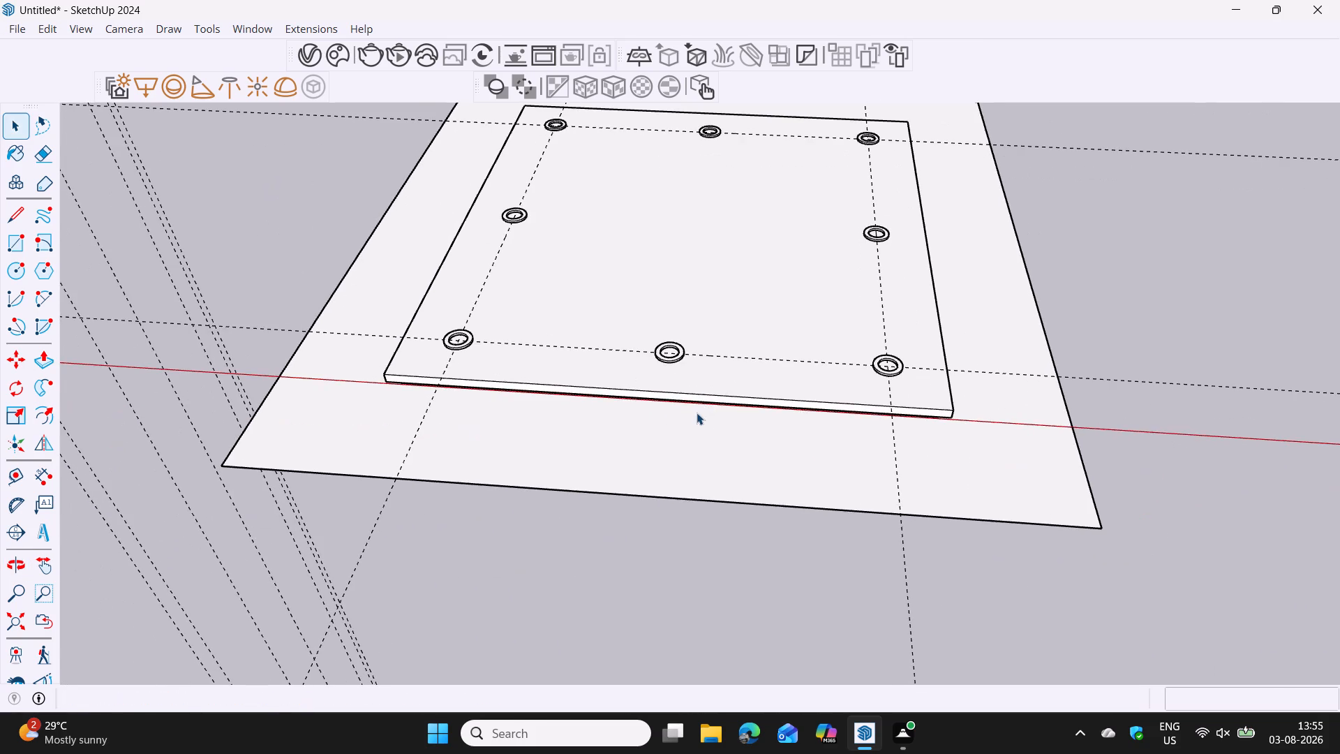
{"action": "middle_click_drag", "start_coordinate": [697, 413], "coordinate": [717, 324]}
{"action": "left_click", "coordinate": [700, 400]}
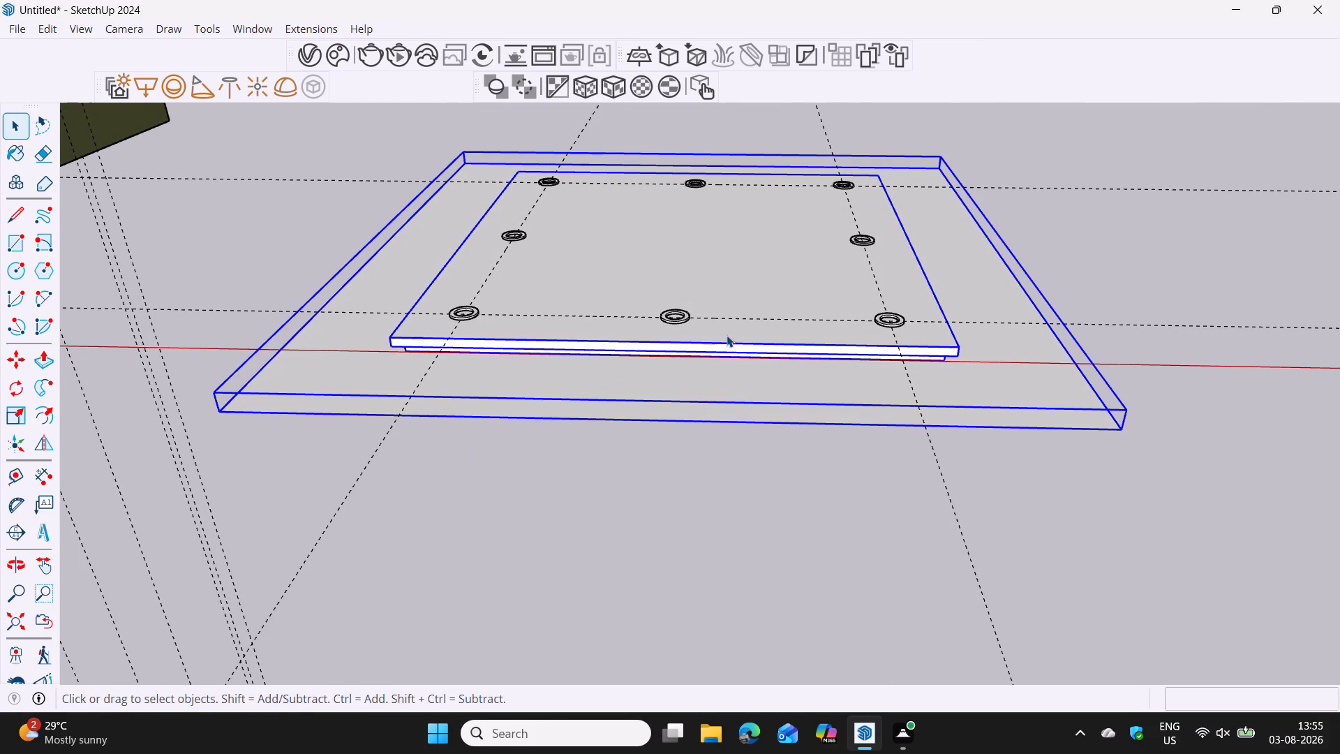
{"action": "scroll", "coordinate": [727, 335], "scroll_direction": "down", "scroll_amount": 5}
{"action": "middle_click_drag", "start_coordinate": [1050, 300], "coordinate": [1051, 337], "text": "shift"}
{"action": "middle_click_drag", "start_coordinate": [1051, 328], "coordinate": [1046, 387]}
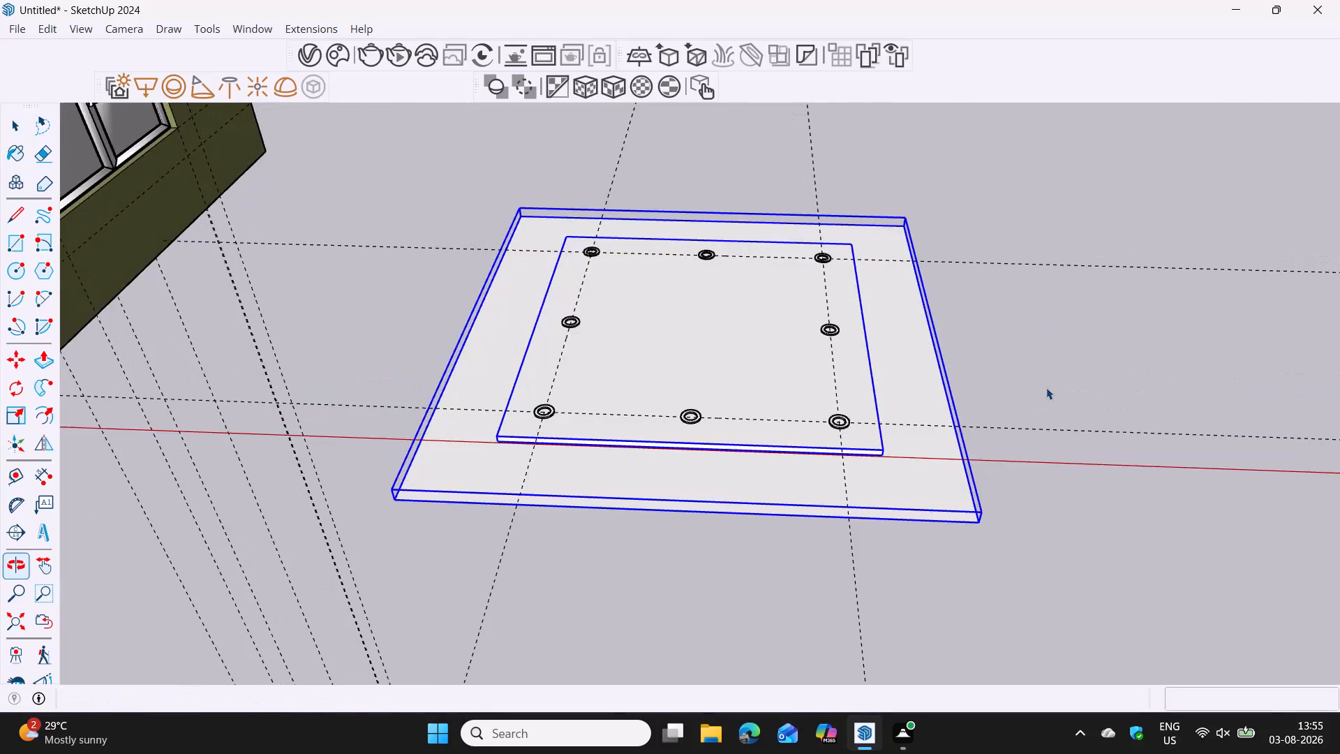
{"action": "scroll", "coordinate": [1046, 387], "scroll_direction": "down", "scroll_amount": 6}
{"action": "left_click", "coordinate": [1046, 387]}
{"action": "left_click_drag", "start_coordinate": [512, 197], "coordinate": [1073, 517]}
{"action": "right_click", "coordinate": [957, 420]}
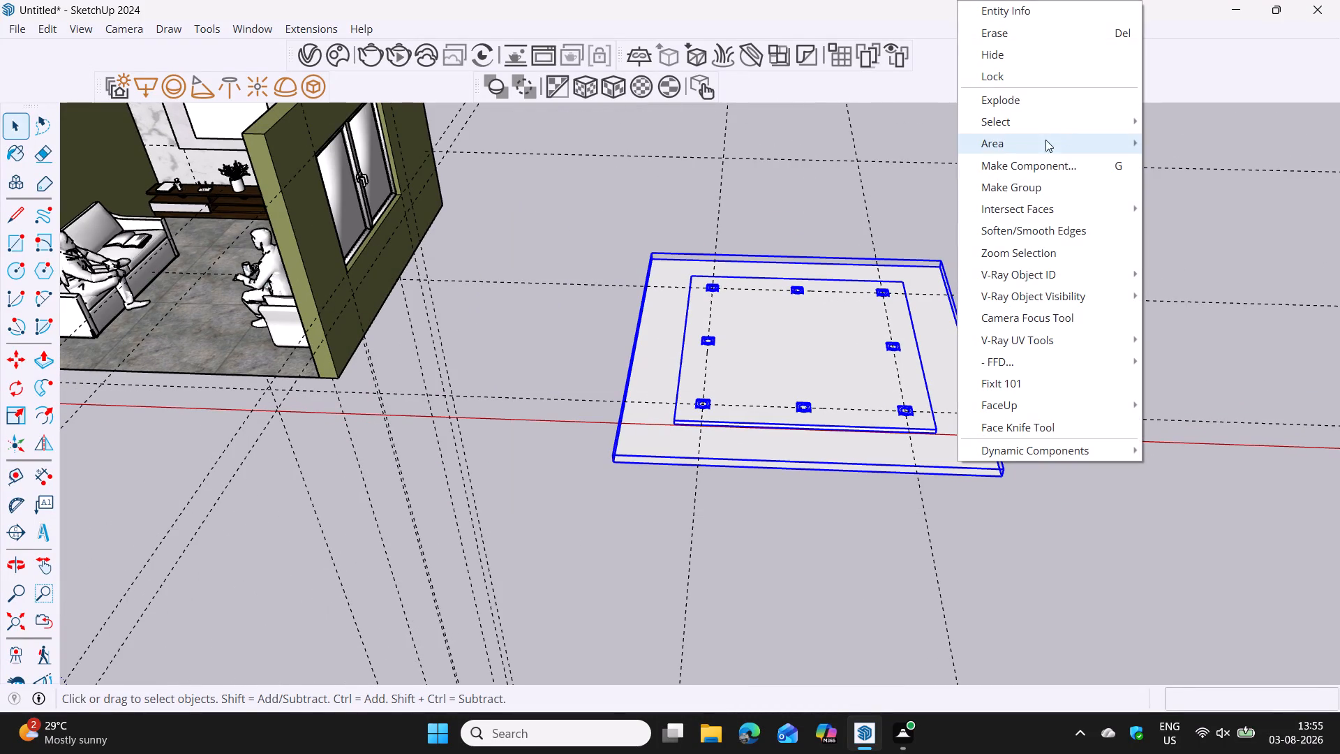
{"action": "left_click", "coordinate": [1038, 192]}
{"action": "left_click", "coordinate": [1037, 364]}
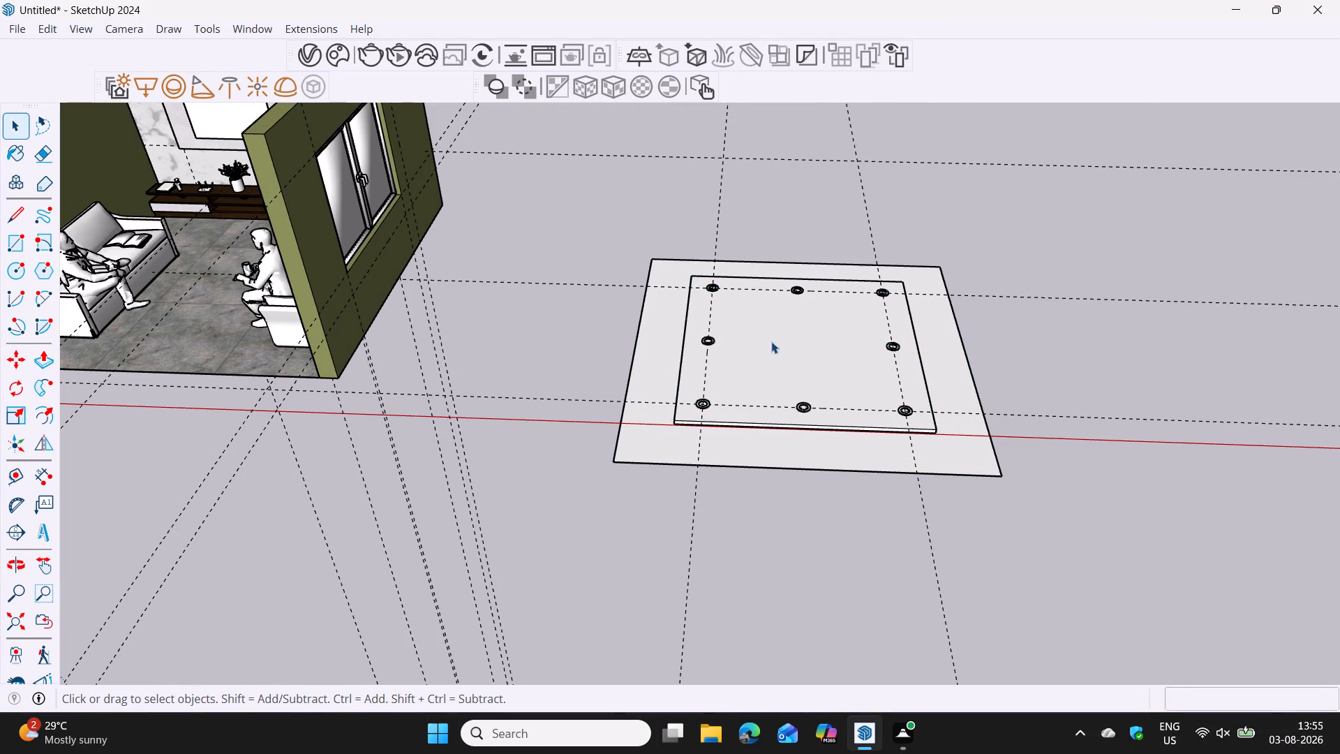
{"action": "left_click", "coordinate": [829, 391]}
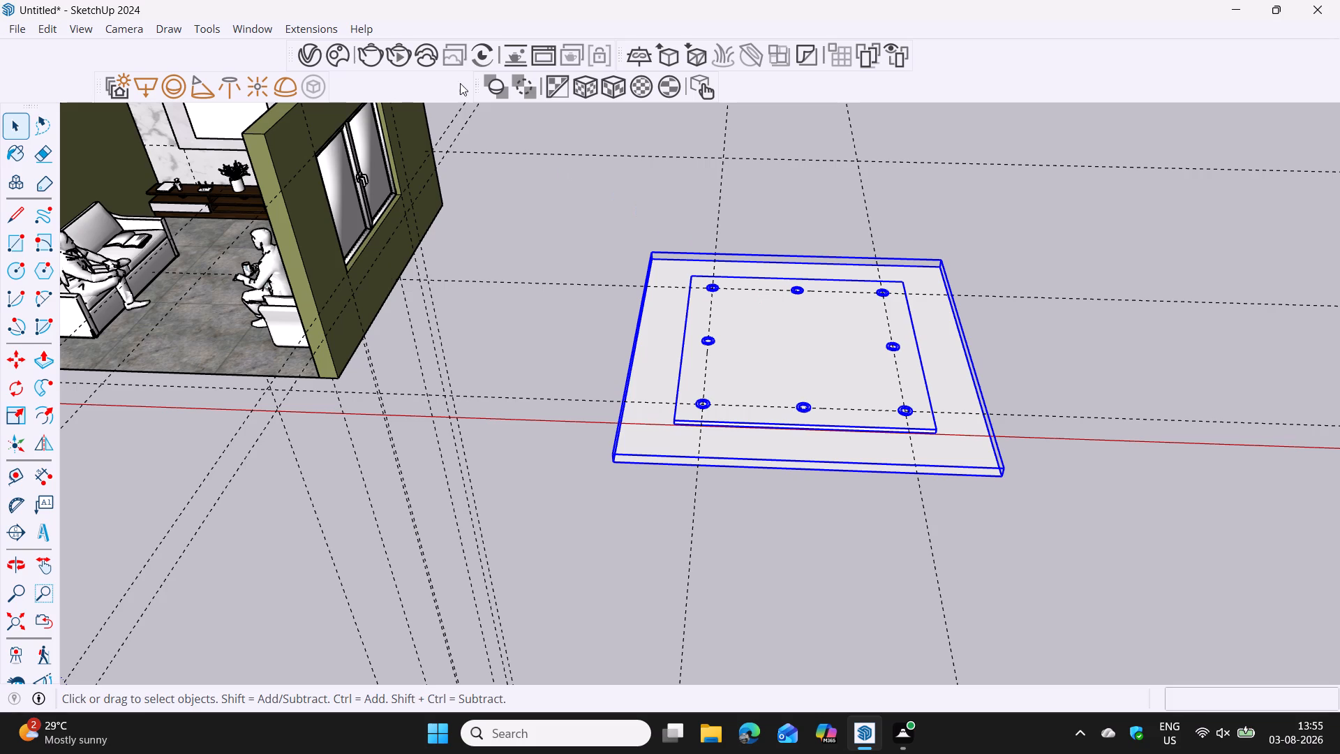
Clear the "window curtain" search in the Chaos Cosmos Browser and list all downloaded assets.
{"action": "left_click", "coordinate": [341, 52]}
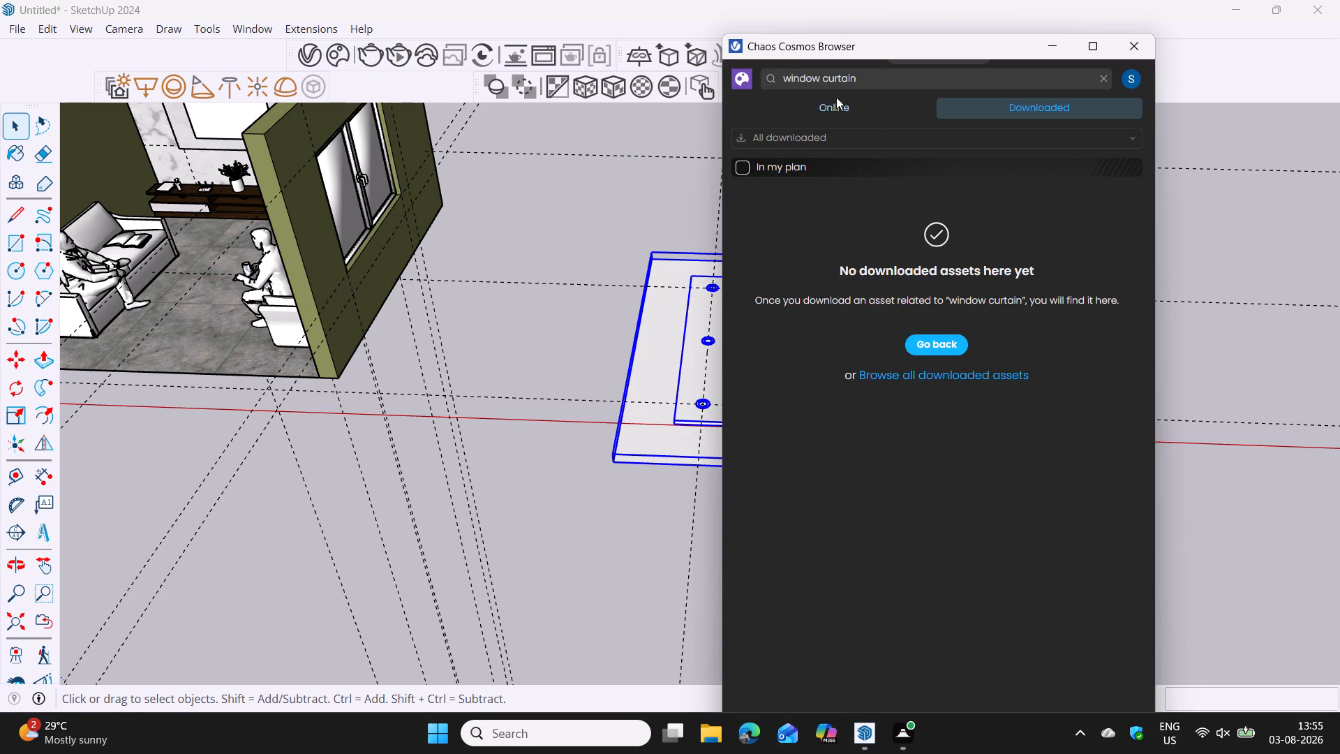
{"action": "left_click", "coordinate": [832, 102]}
{"action": "left_click", "coordinate": [1105, 77]}
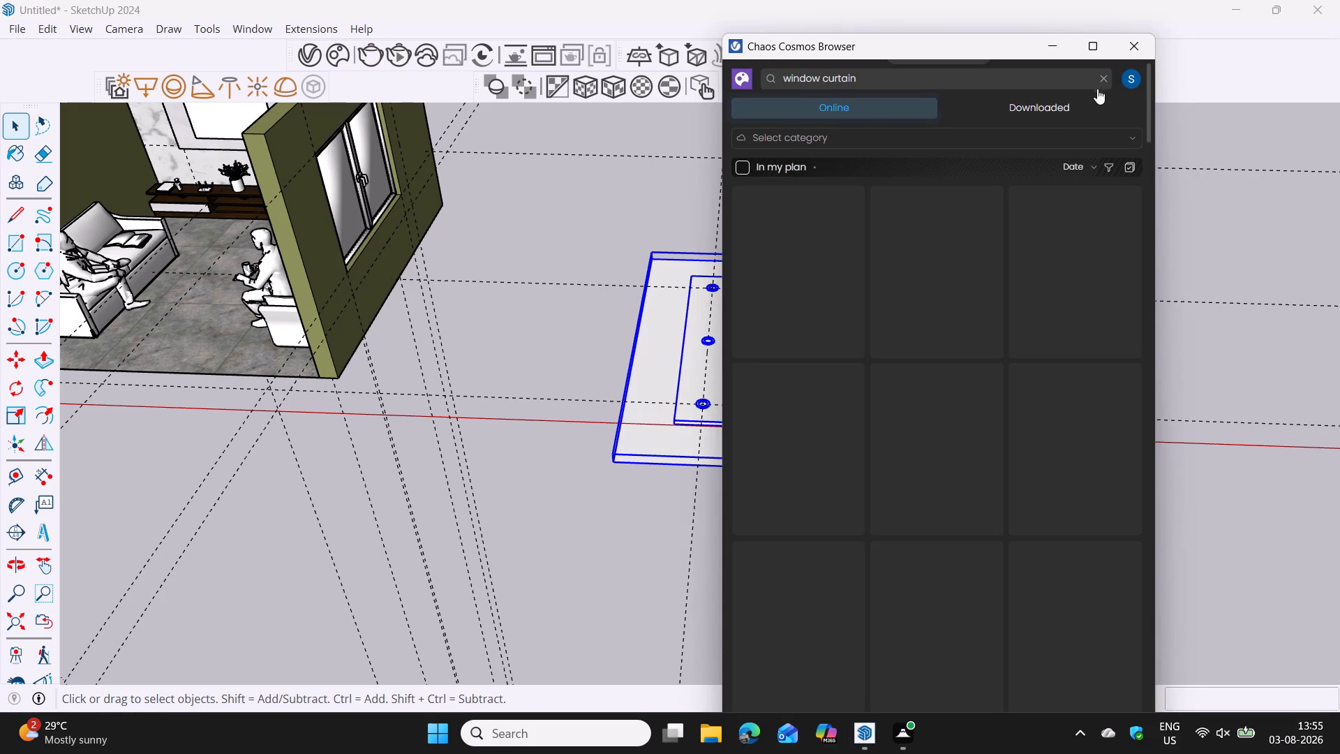
{"action": "left_click", "coordinate": [1042, 106]}
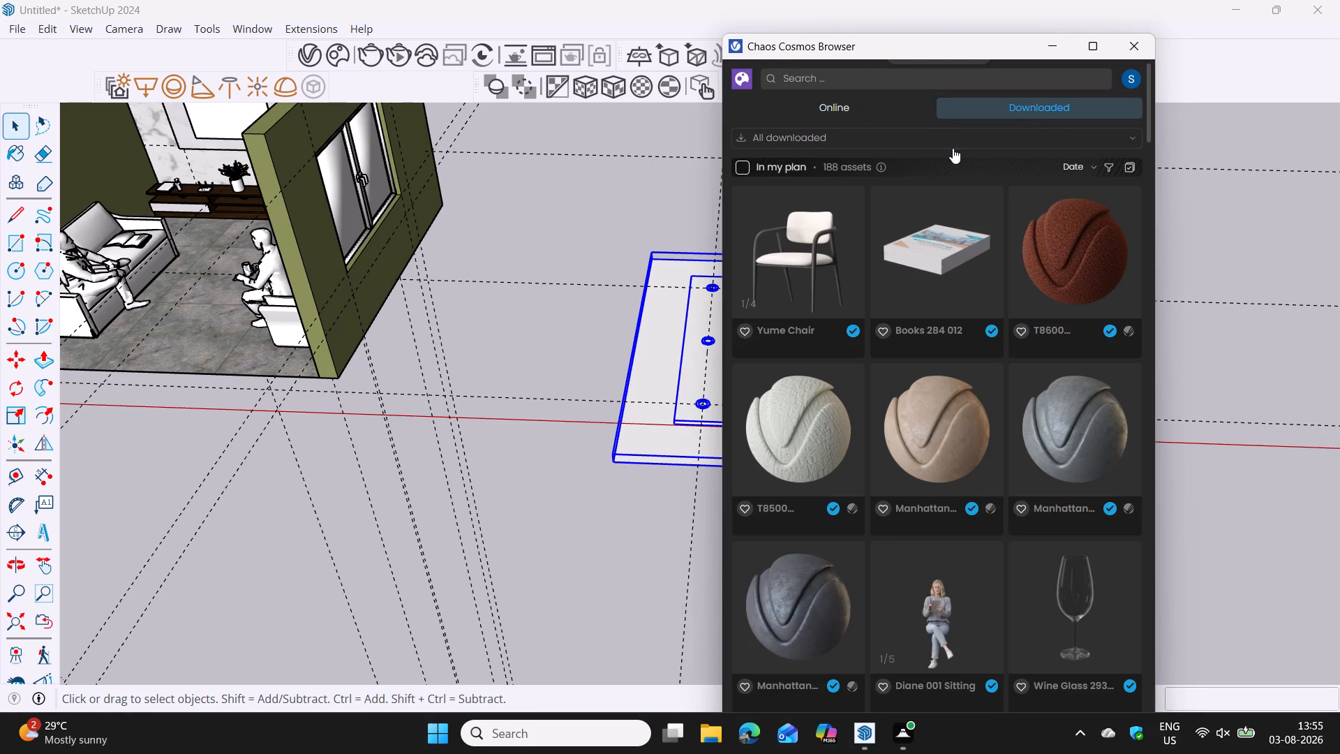
Find the Tile Pink 31.87cm material among the downloaded Cosmos assets and import it into the scene.
{"action": "scroll", "coordinate": [985, 358], "scroll_direction": "down", "scroll_amount": 7}
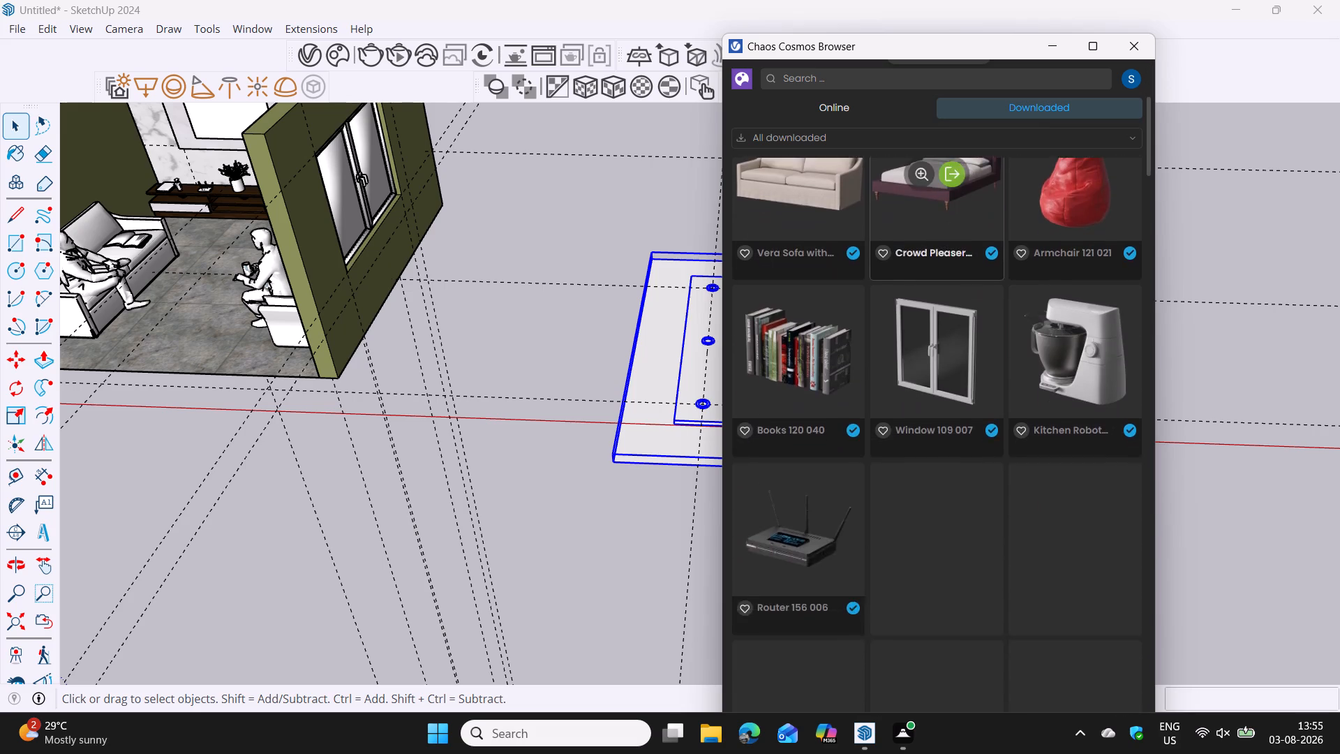
{"action": "scroll", "coordinate": [985, 358], "scroll_direction": "down", "scroll_amount": 8}
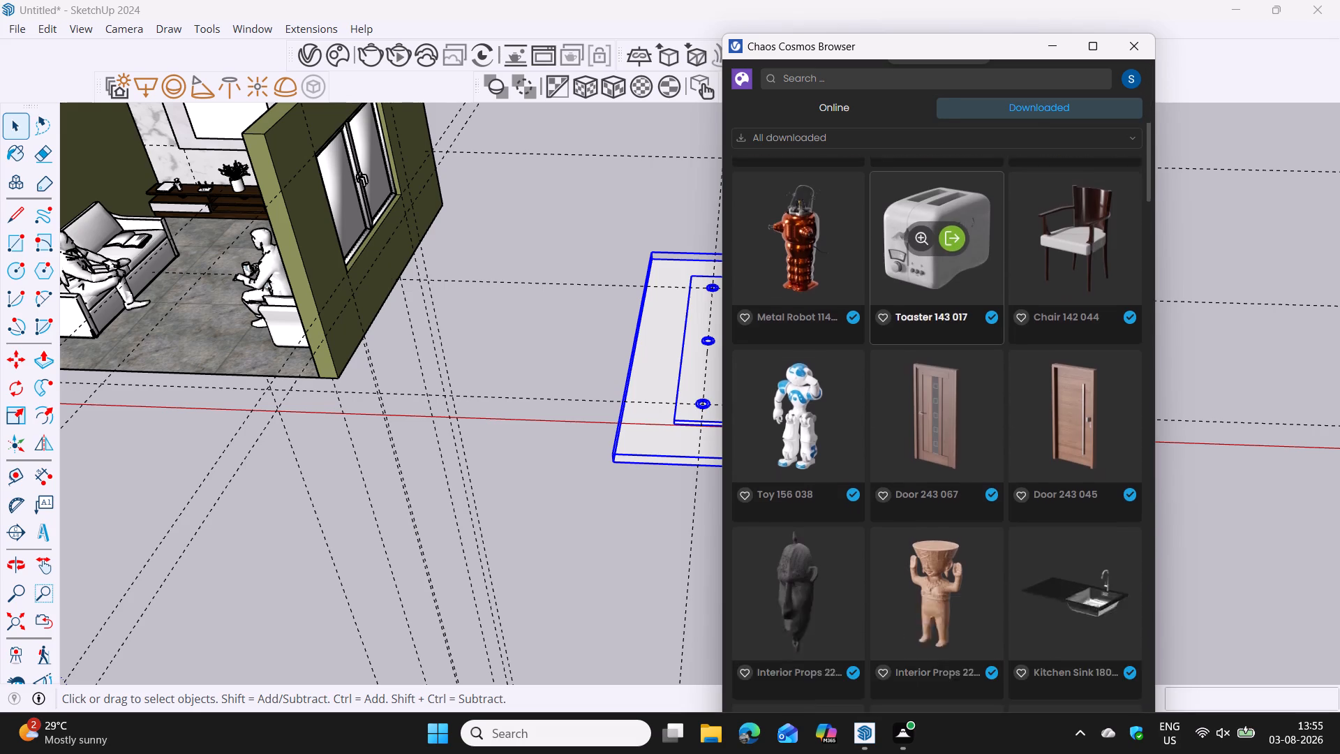
{"action": "scroll", "coordinate": [985, 358], "scroll_direction": "down", "scroll_amount": 6}
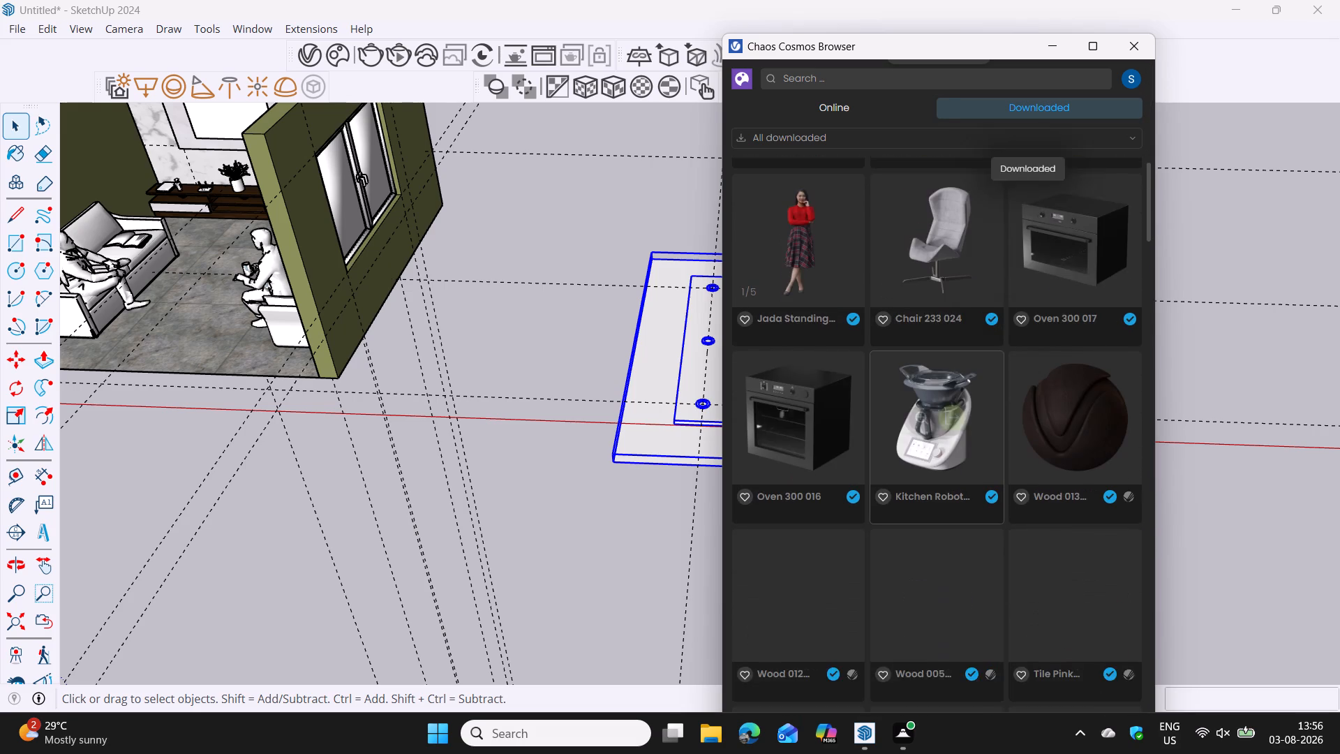
{"action": "scroll", "coordinate": [985, 358], "scroll_direction": "down", "scroll_amount": 4}
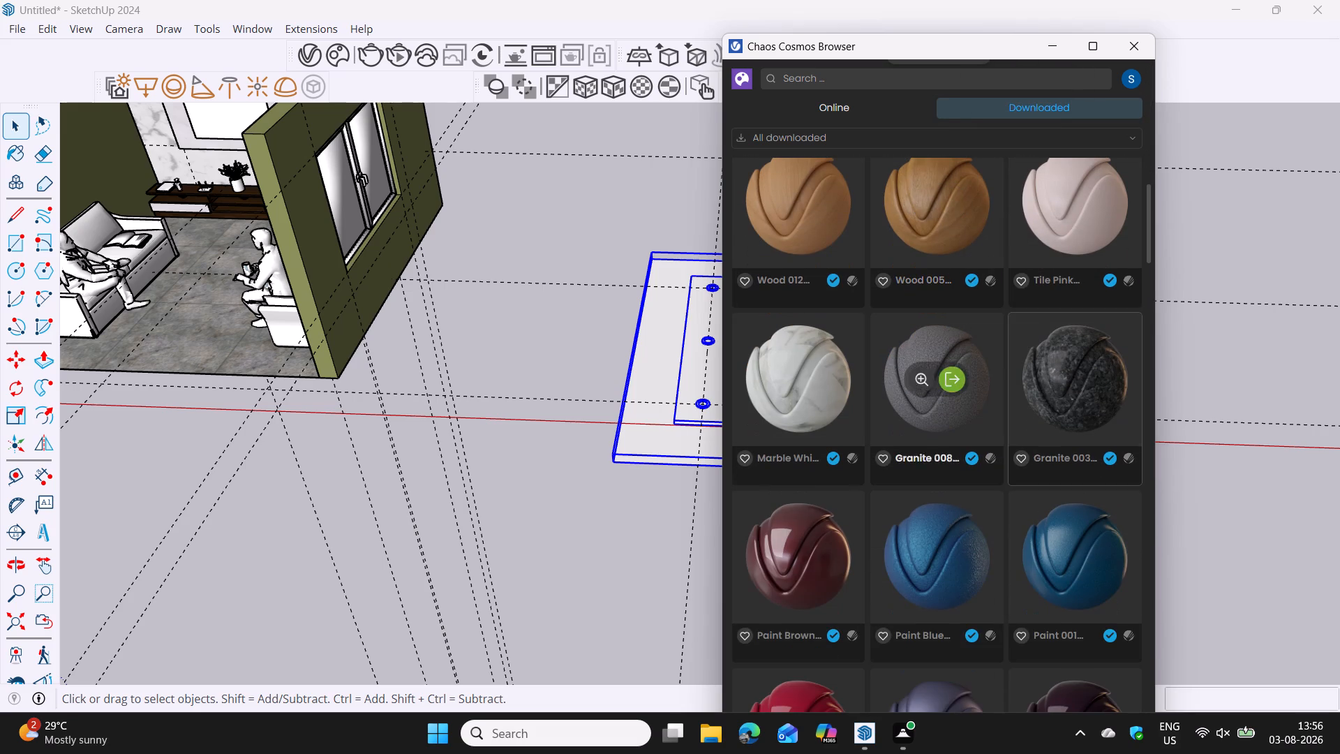
{"action": "scroll", "coordinate": [1087, 231], "scroll_direction": "up", "scroll_amount": 2}
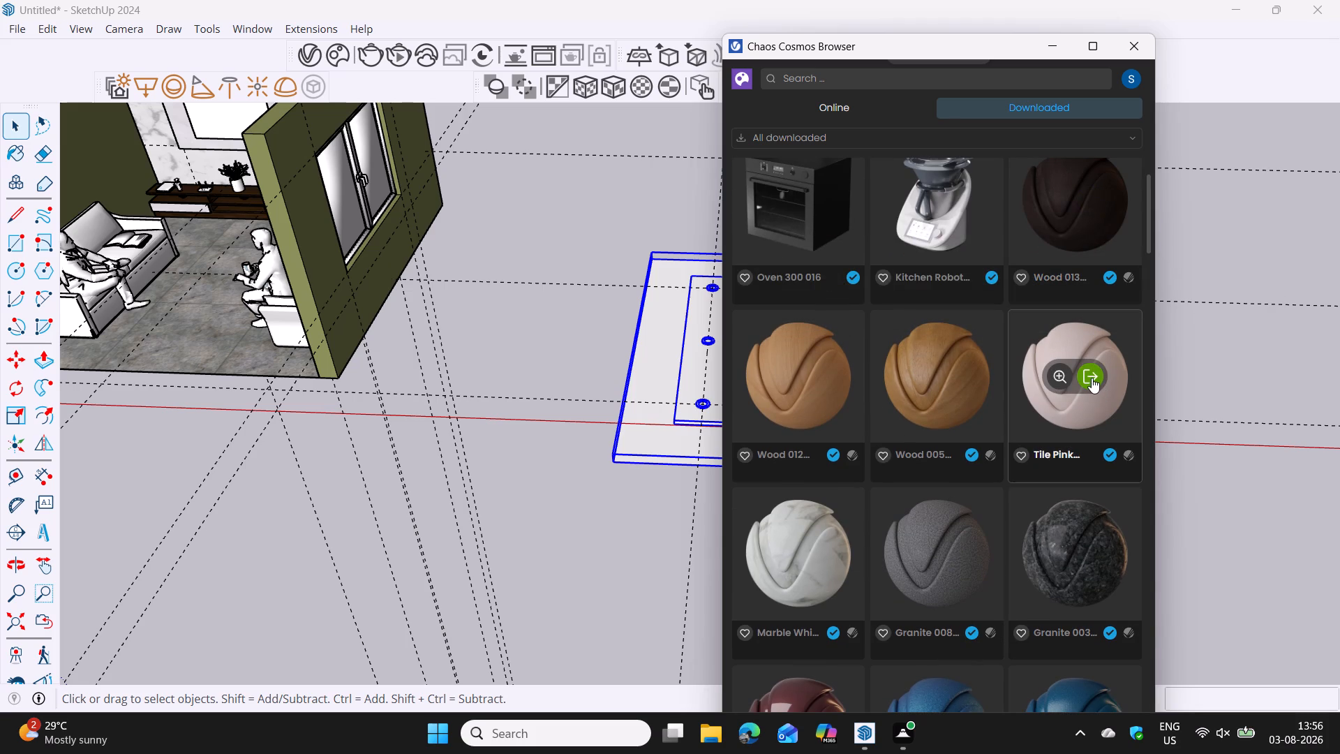
{"action": "left_click", "coordinate": [1092, 378]}
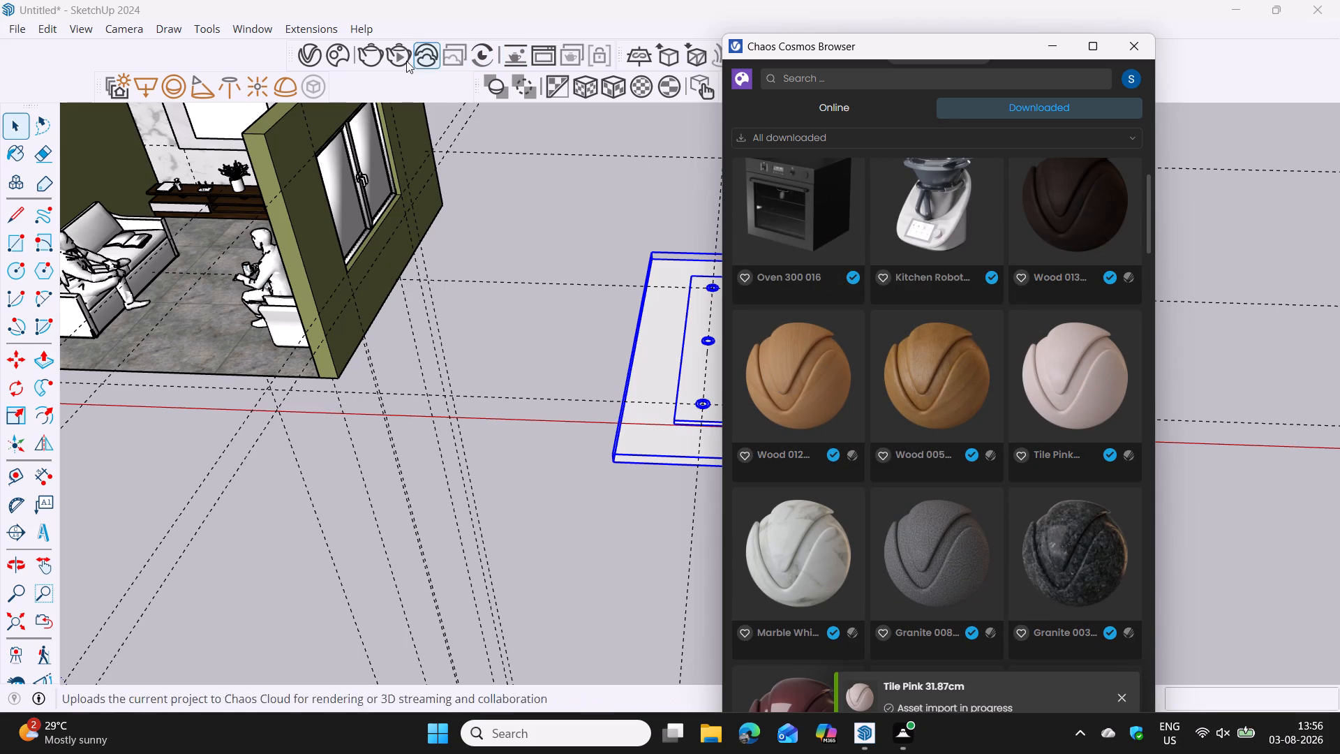
View the imported Tile Pink 31.87cm material and its options in the V-Ray Asset Editor.
{"action": "left_click", "coordinate": [305, 61]}
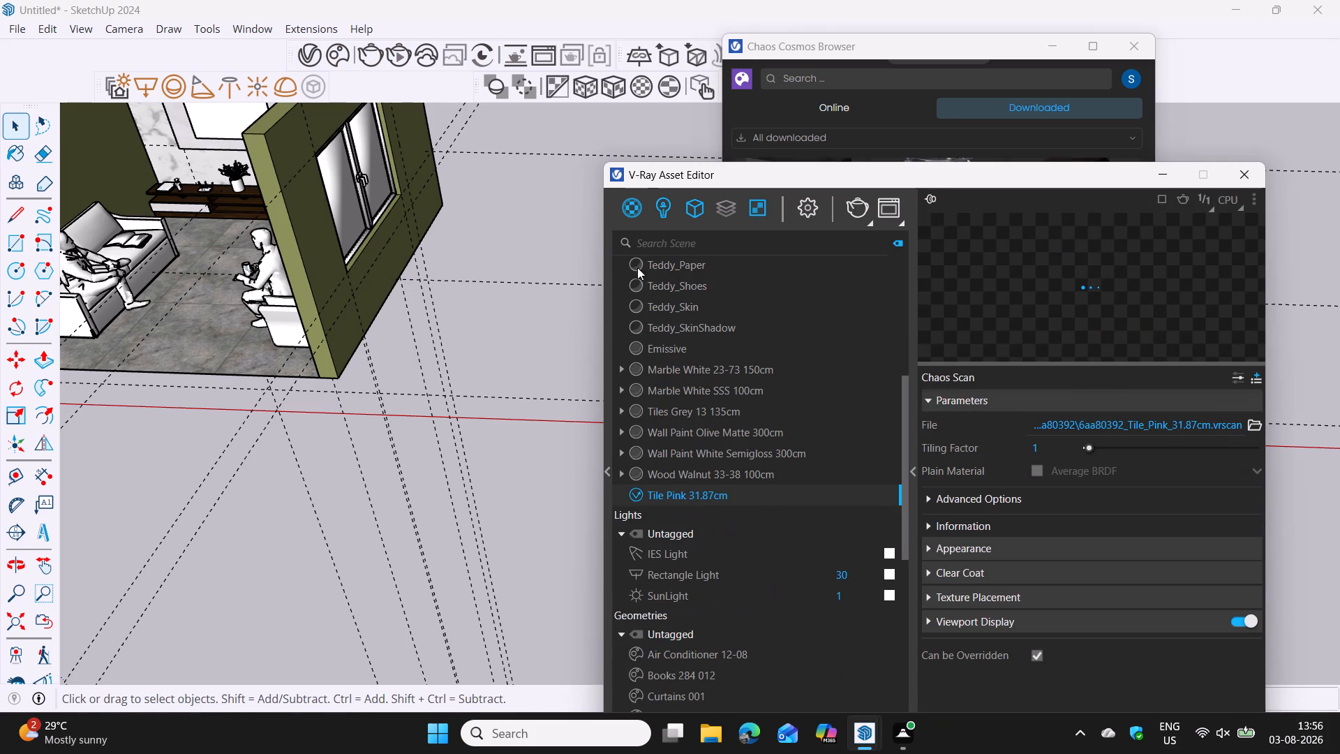
{"action": "right_click", "coordinate": [676, 494]}
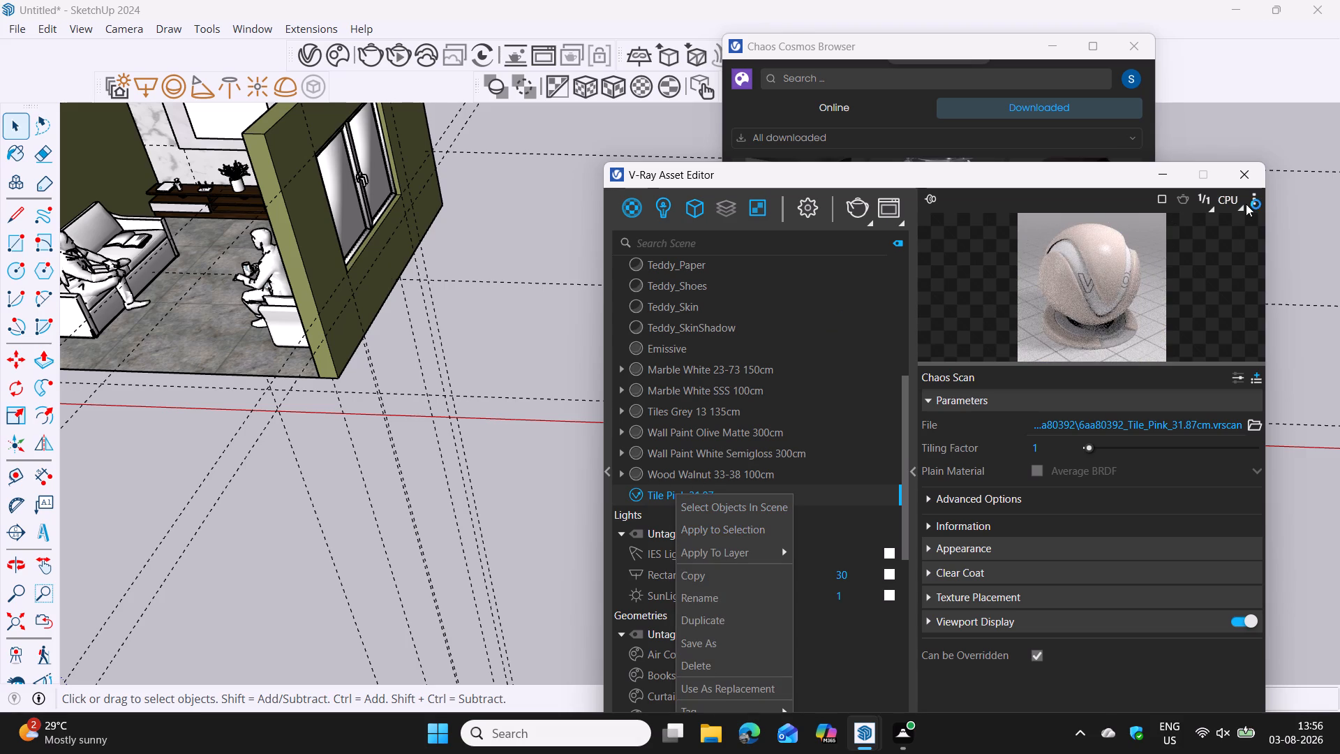
{"action": "left_click", "coordinate": [1251, 175]}
Find the Wall Paint Fine Grain 01 White 100cm material among the downloaded Cosmos assets and import it.
{"action": "scroll", "coordinate": [930, 443], "scroll_direction": "down", "scroll_amount": 3}
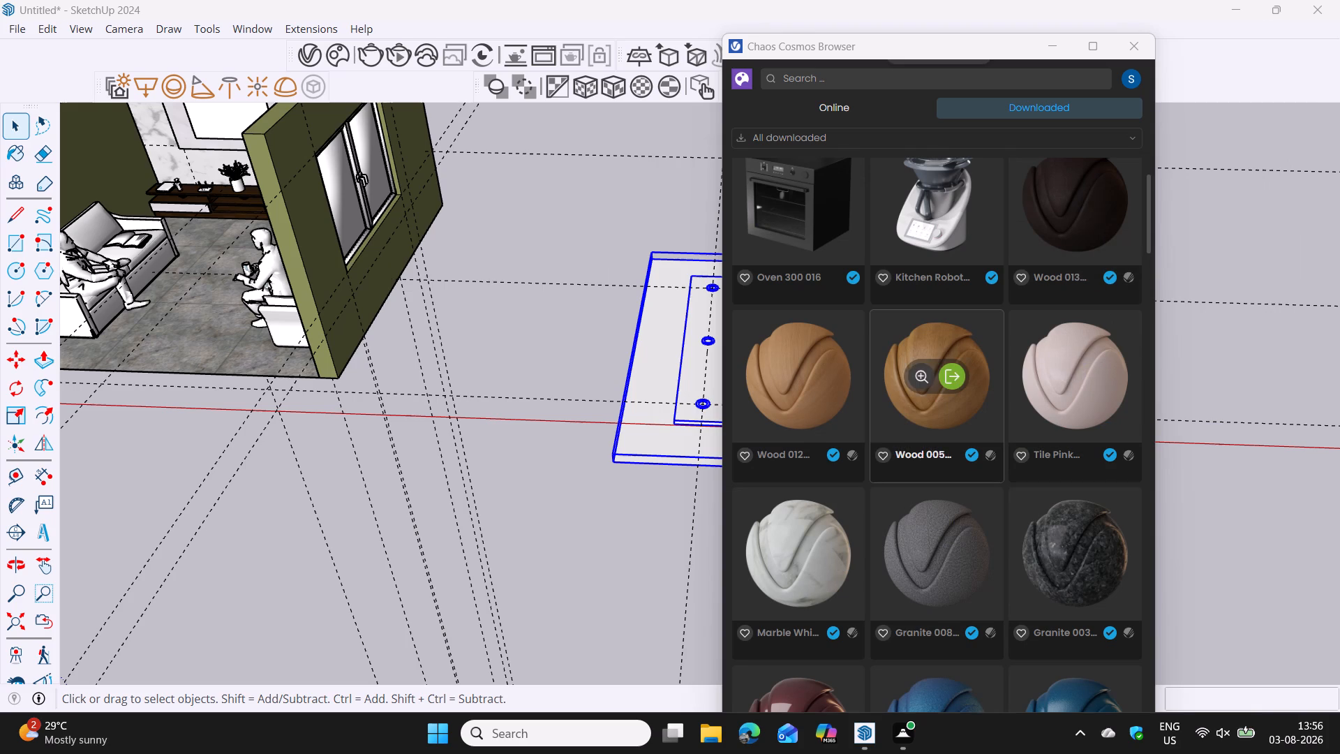
{"action": "scroll", "coordinate": [930, 443], "scroll_direction": "down", "scroll_amount": 14}
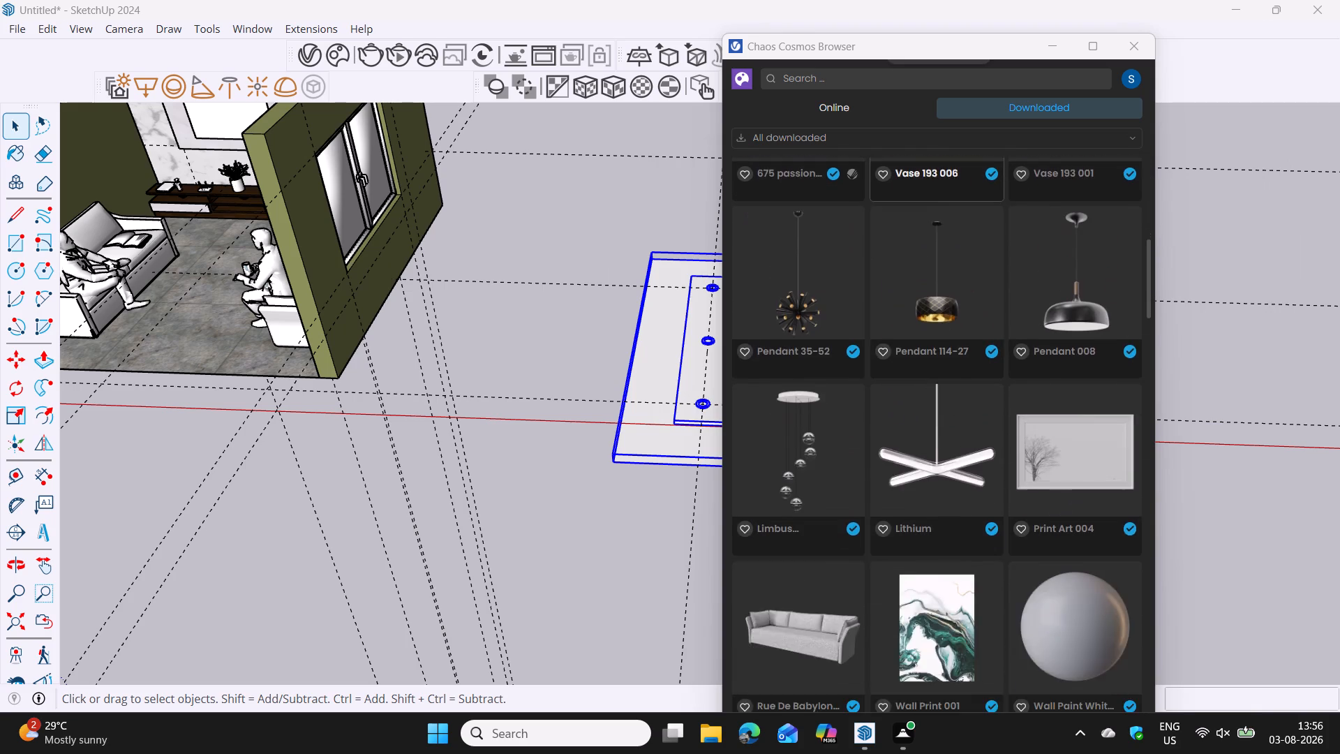
{"action": "scroll", "coordinate": [939, 443], "scroll_direction": "down", "scroll_amount": 1}
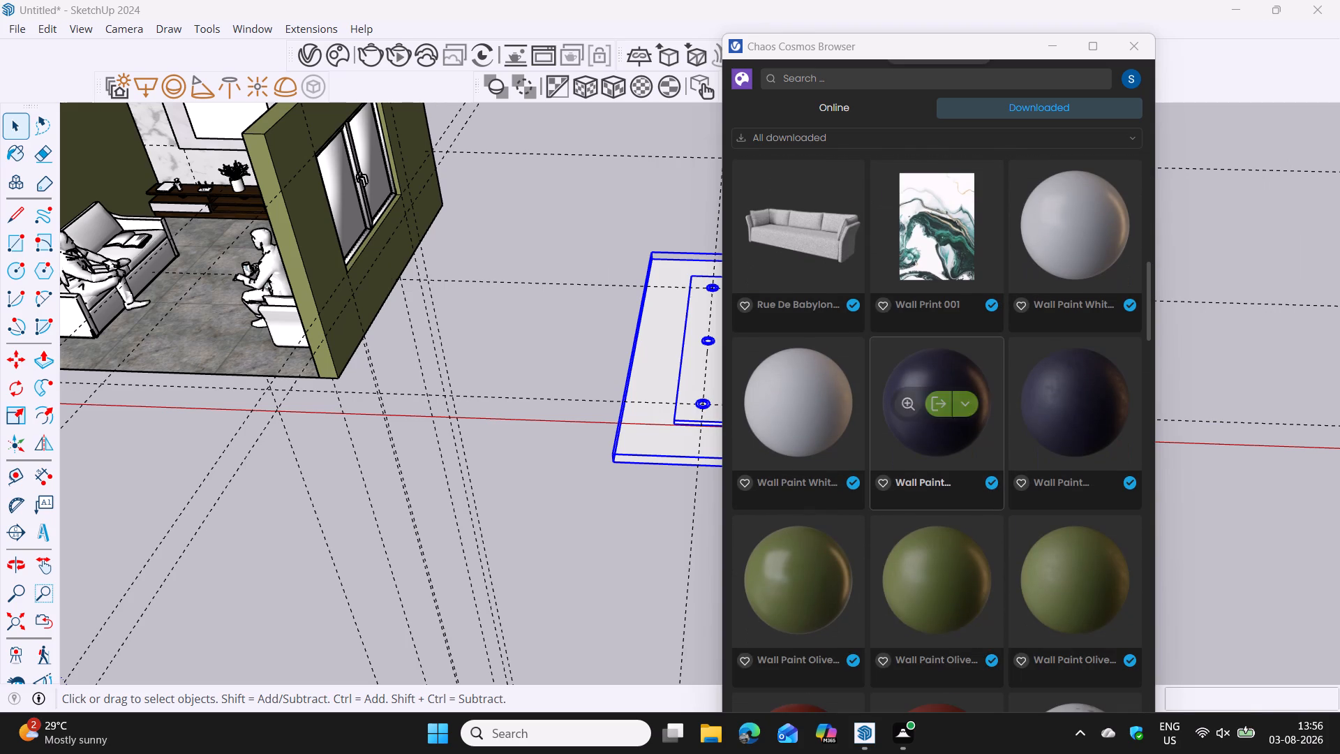
{"action": "scroll", "coordinate": [1003, 348], "scroll_direction": "down", "scroll_amount": 2}
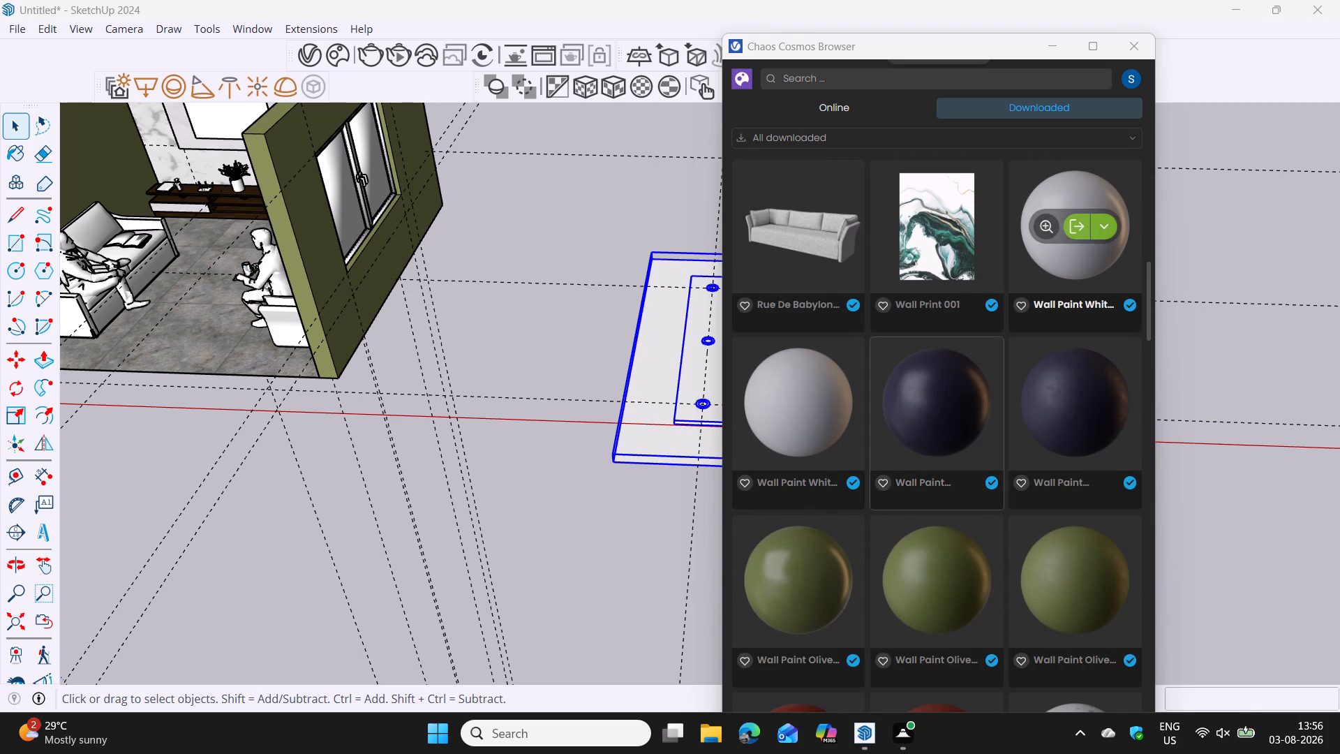
{"action": "scroll", "coordinate": [1003, 348], "scroll_direction": "down", "scroll_amount": 13}
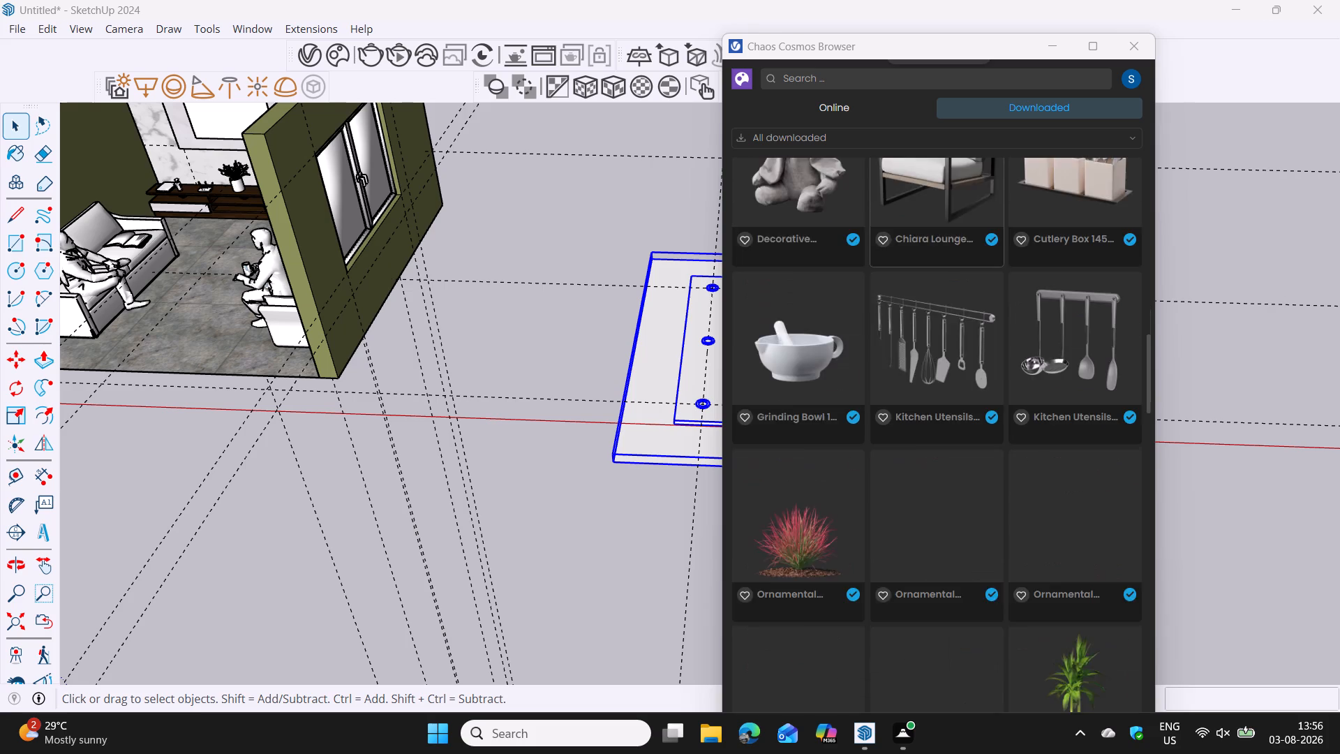
{"action": "scroll", "coordinate": [1003, 350], "scroll_direction": "down", "scroll_amount": 19}
{"action": "scroll", "coordinate": [1003, 350], "scroll_direction": "up", "scroll_amount": 6}
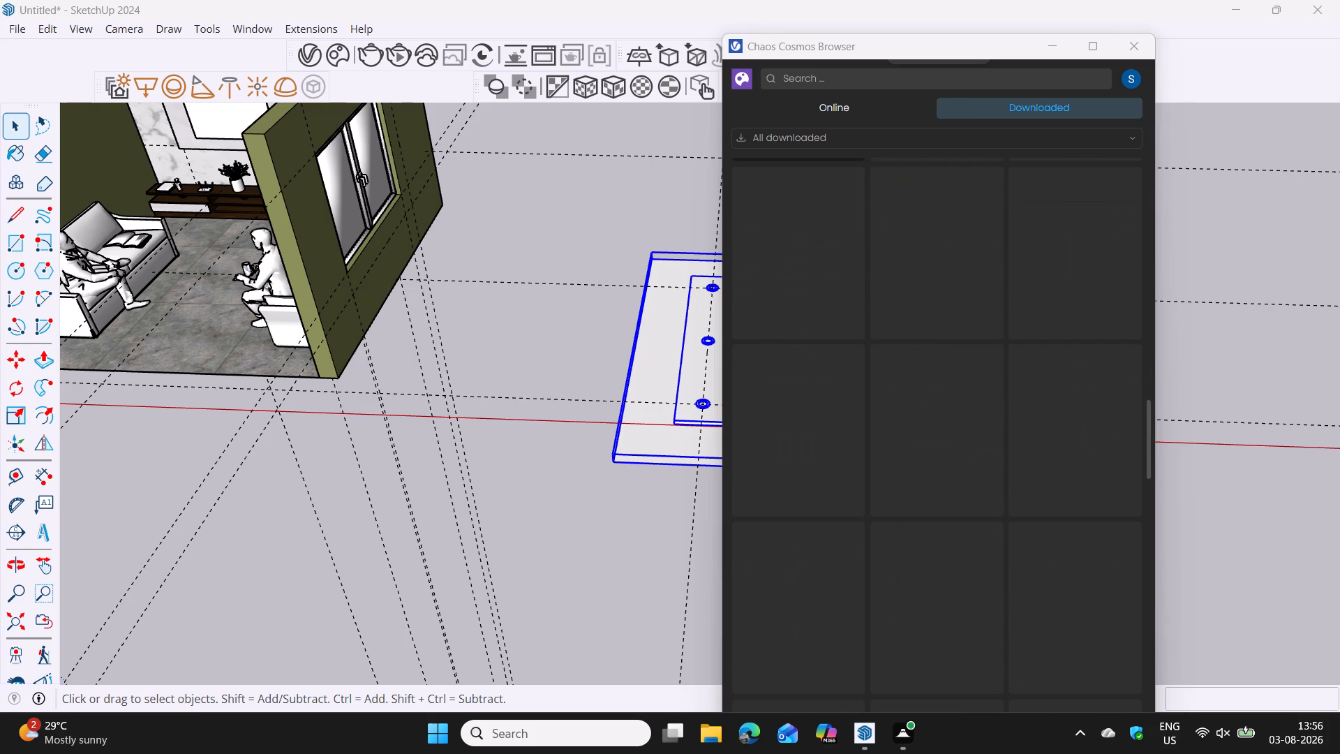
{"action": "scroll", "coordinate": [1003, 350], "scroll_direction": "down", "scroll_amount": 12}
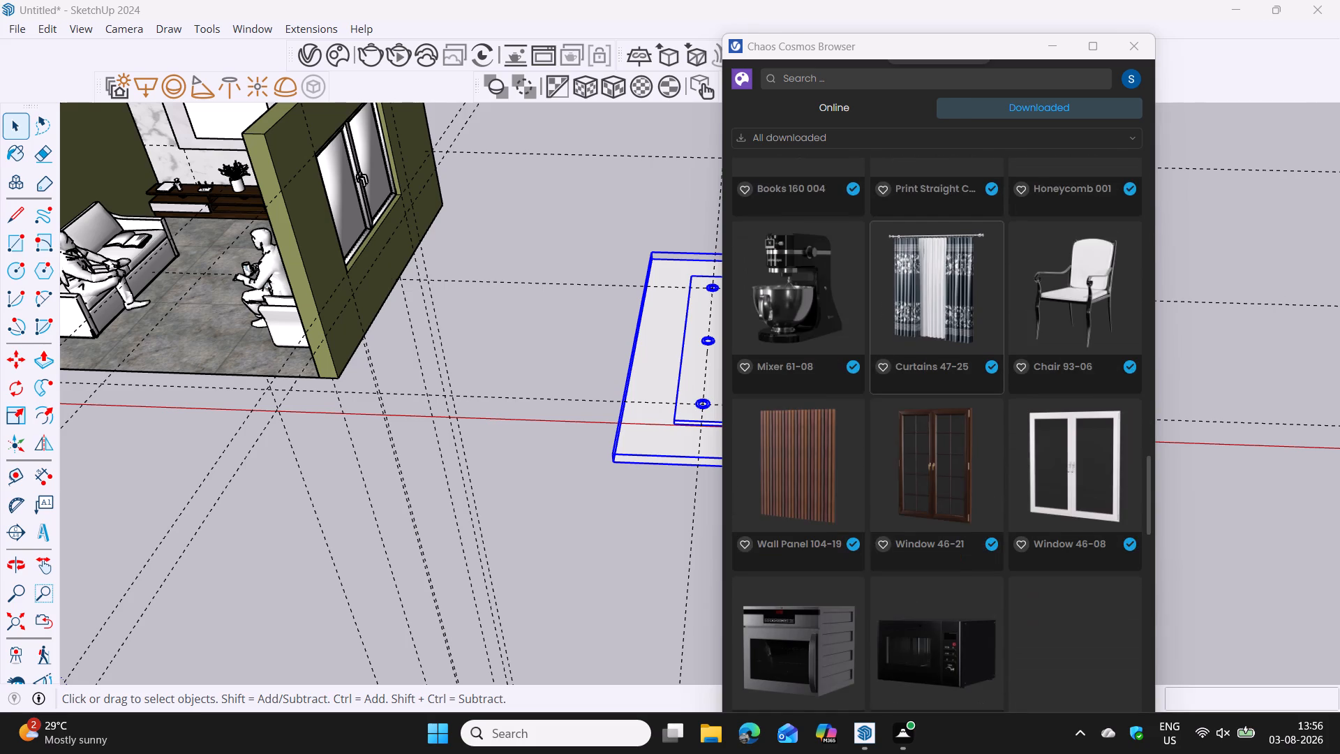
{"action": "scroll", "coordinate": [1003, 350], "scroll_direction": "down", "scroll_amount": 12}
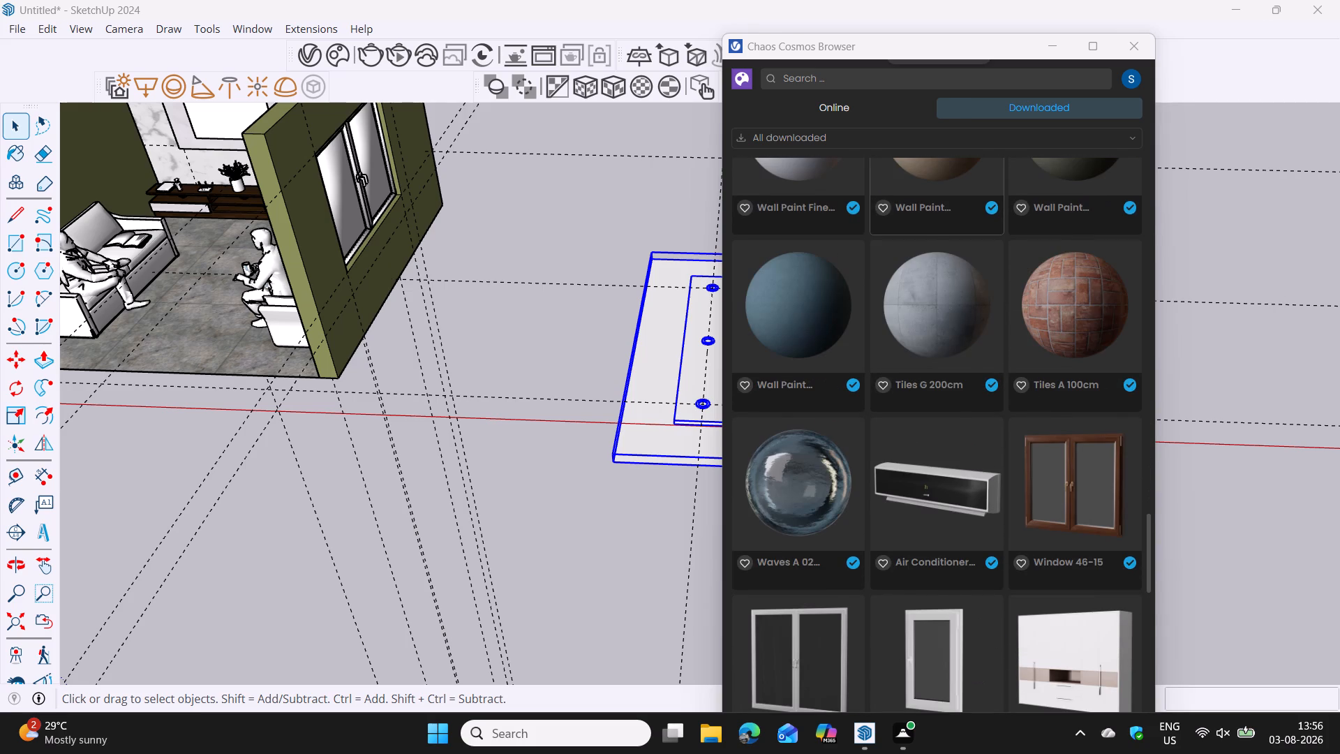
{"action": "scroll", "coordinate": [1003, 350], "scroll_direction": "up", "scroll_amount": 3}
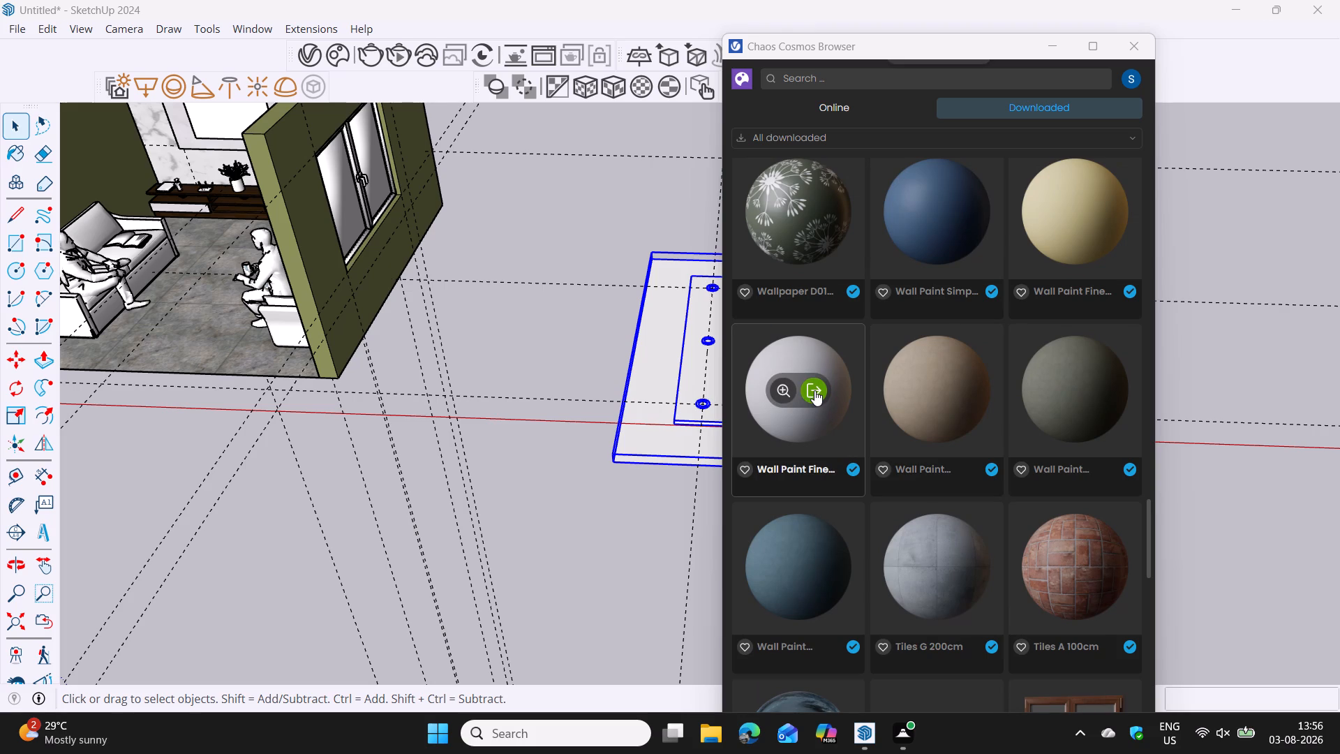
{"action": "left_click", "coordinate": [814, 390]}
Apply the Wall Paint Fine Grain 01 White 100cm material to the selected slab group from the V-Ray Asset Editor.
{"action": "left_click", "coordinate": [306, 50]}
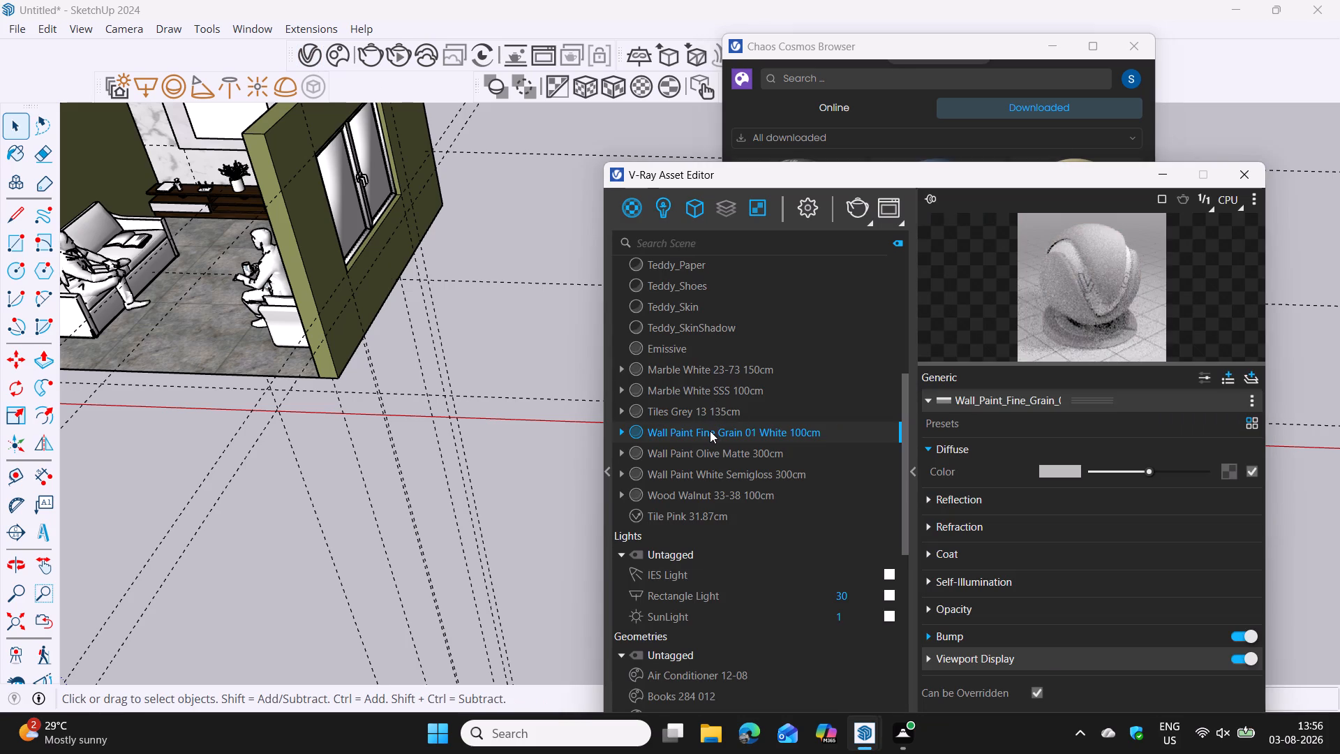
{"action": "right_click", "coordinate": [710, 431]}
{"action": "left_click", "coordinate": [754, 466]}
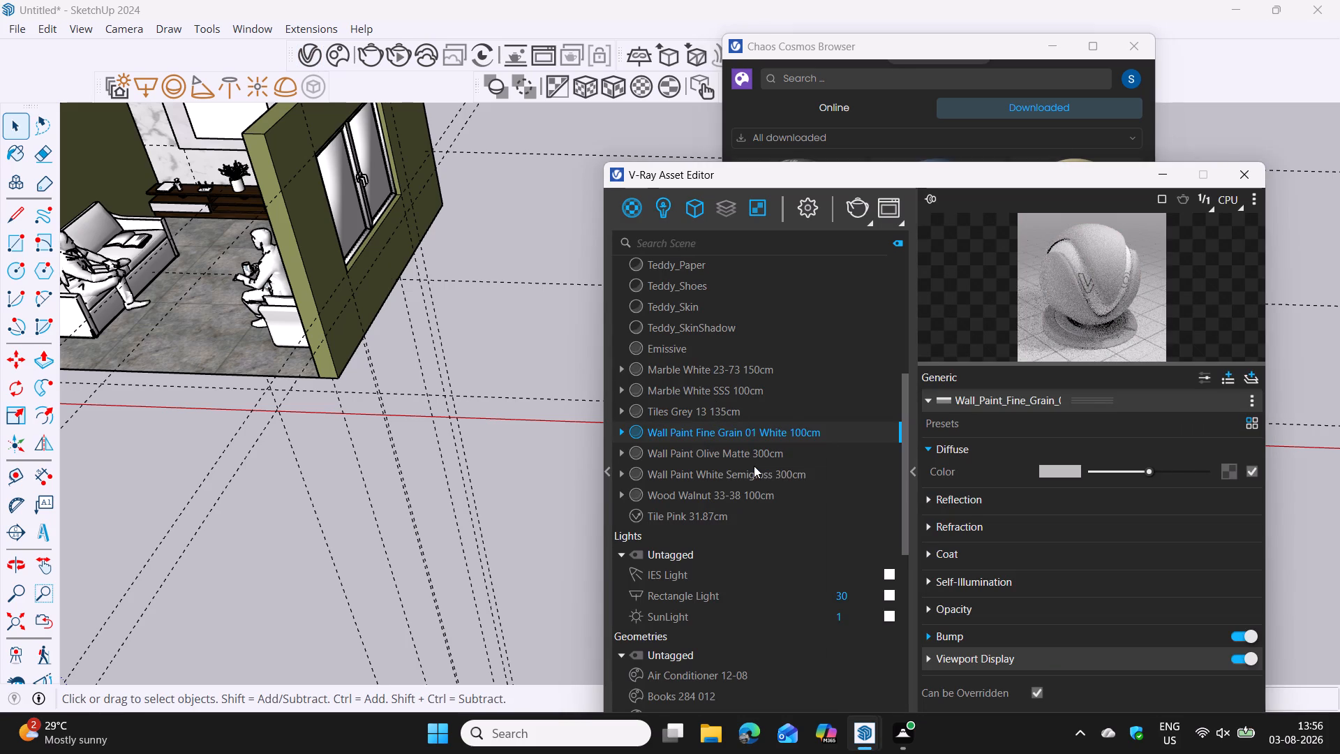
Lighten the wall paint's diffuse colour, reapply it to the slab group, close both V-Ray windows and deselect the group.
{"action": "left_click", "coordinate": [1163, 471]}
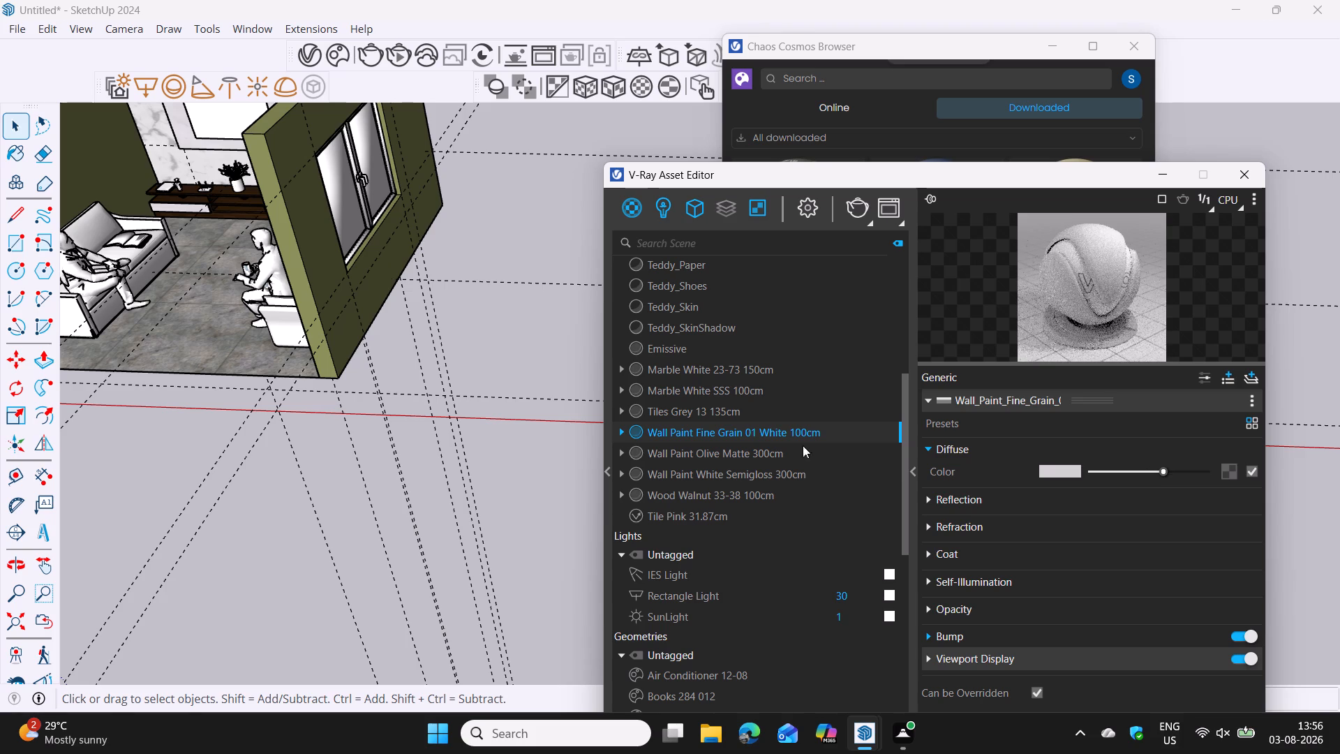
{"action": "right_click", "coordinate": [713, 433]}
{"action": "left_click", "coordinate": [759, 472]}
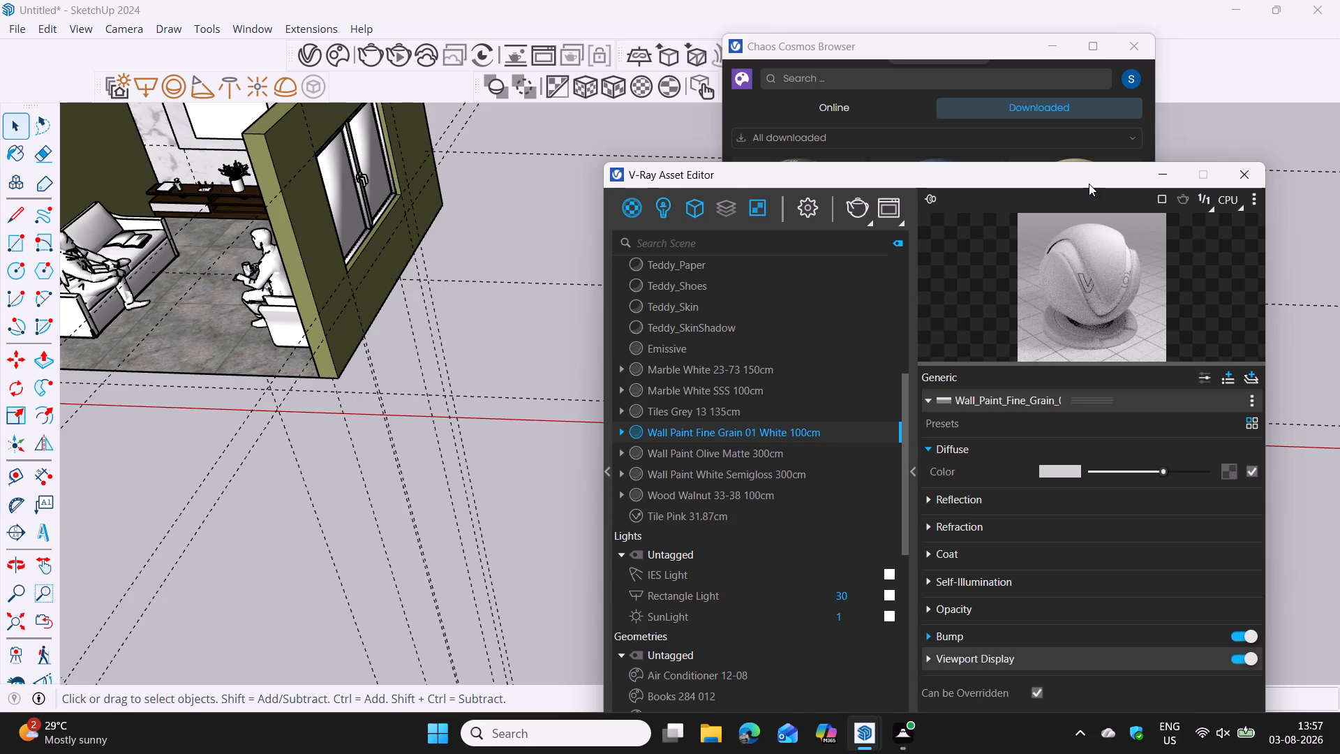
{"action": "left_click_drag", "start_coordinate": [1087, 172], "coordinate": [544, 428]}
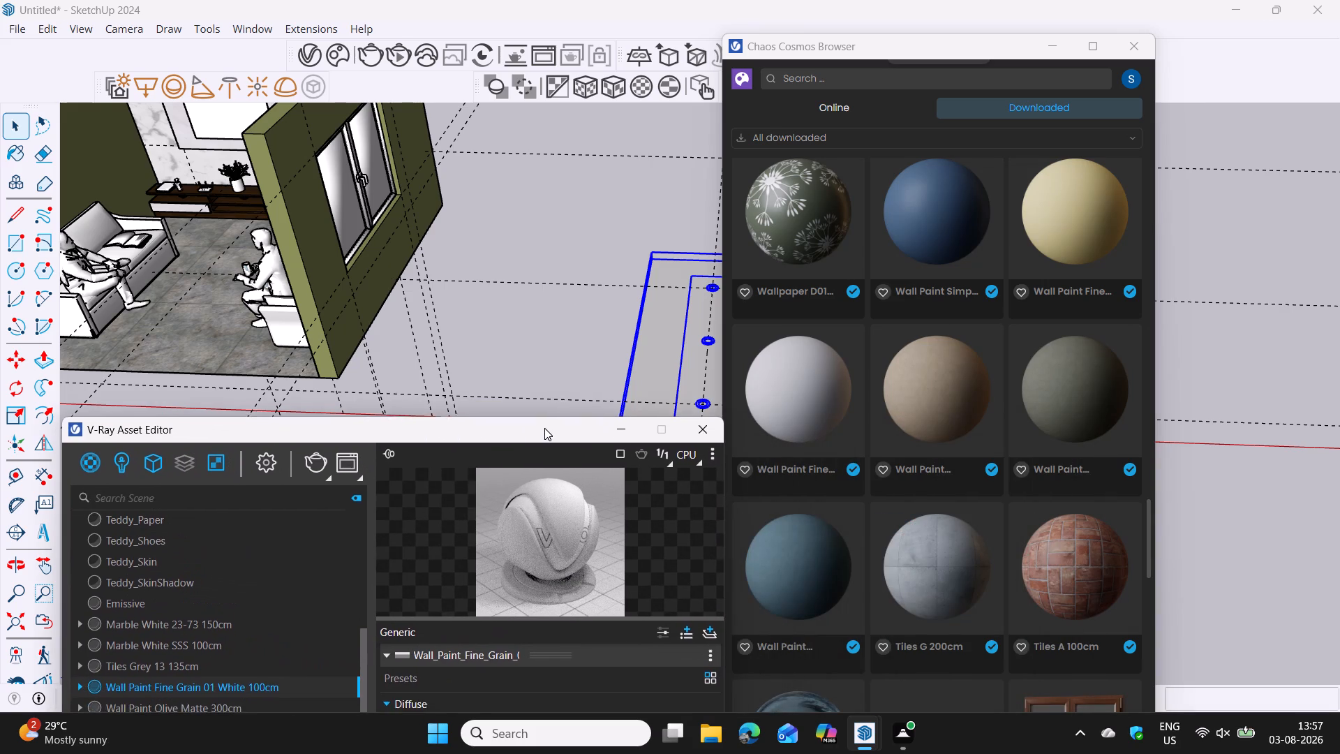
{"action": "left_click_drag", "start_coordinate": [544, 428], "coordinate": [831, 282]}
{"action": "left_click", "coordinate": [994, 285]}
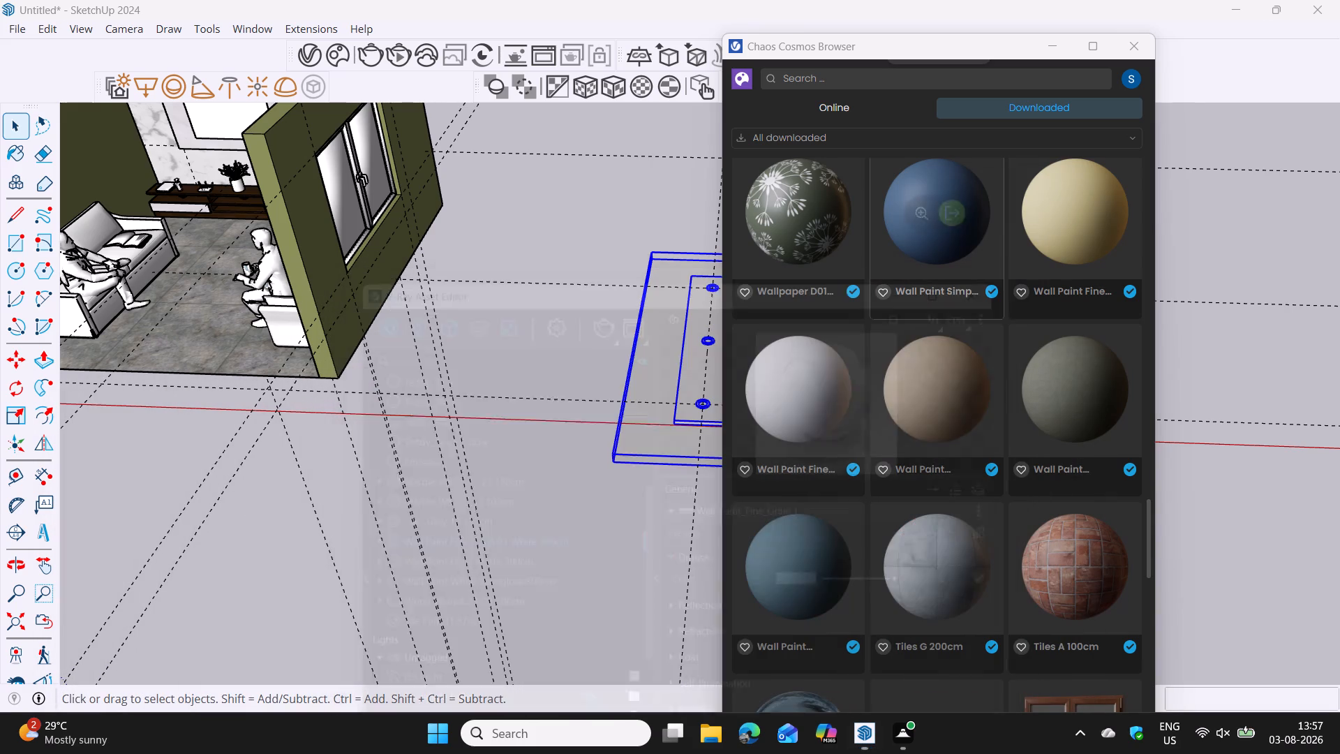
{"action": "left_click", "coordinate": [1134, 48]}
{"action": "left_click", "coordinate": [1103, 371]}
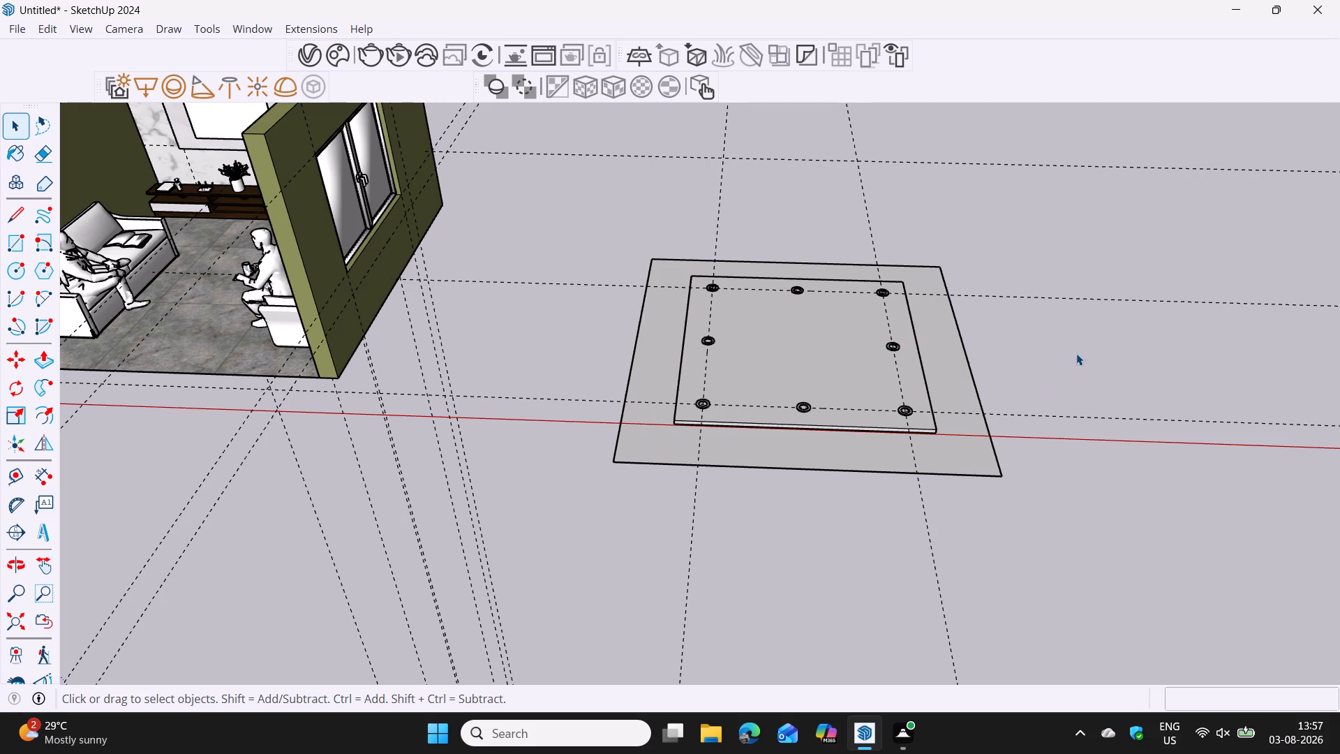
Open the ring component at the slab's near corner for editing inside the slab group.
{"action": "scroll", "coordinate": [743, 421], "scroll_direction": "down", "scroll_amount": 4}
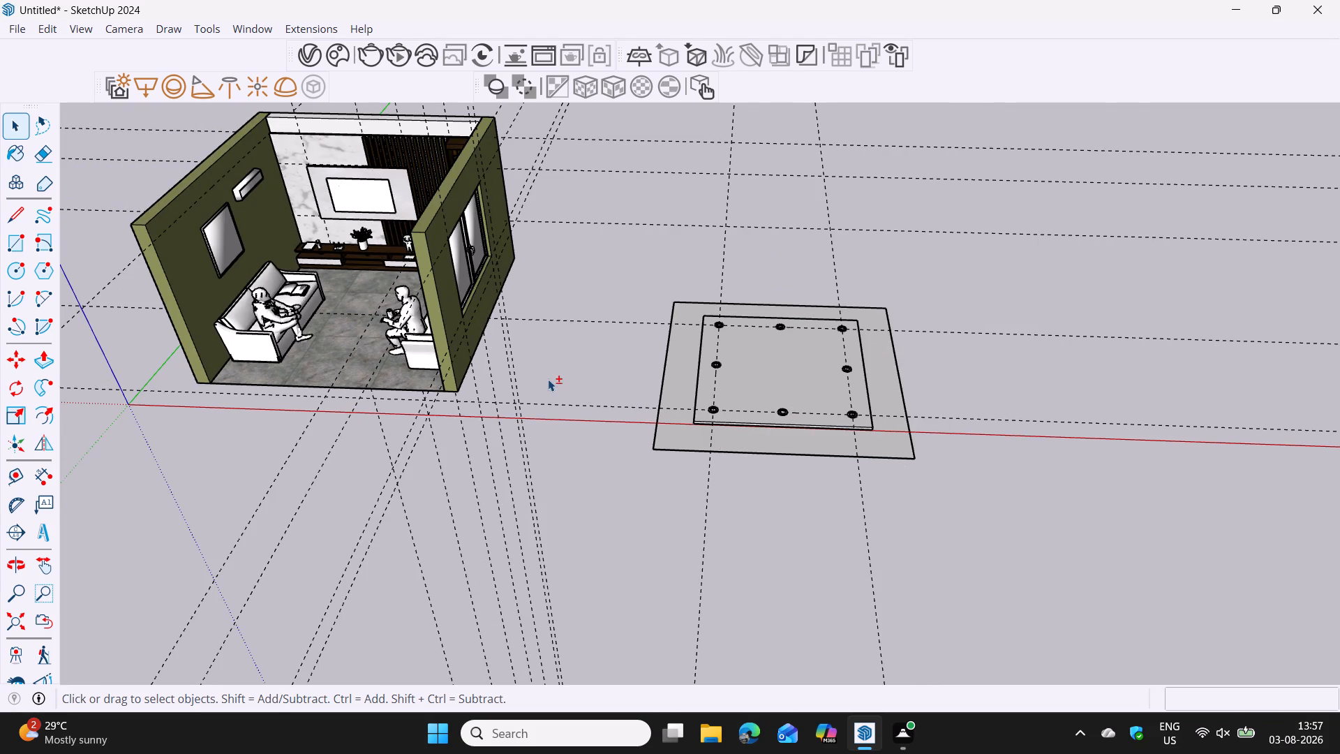
{"action": "middle_click_drag", "start_coordinate": [548, 379], "coordinate": [692, 419], "text": "shift"}
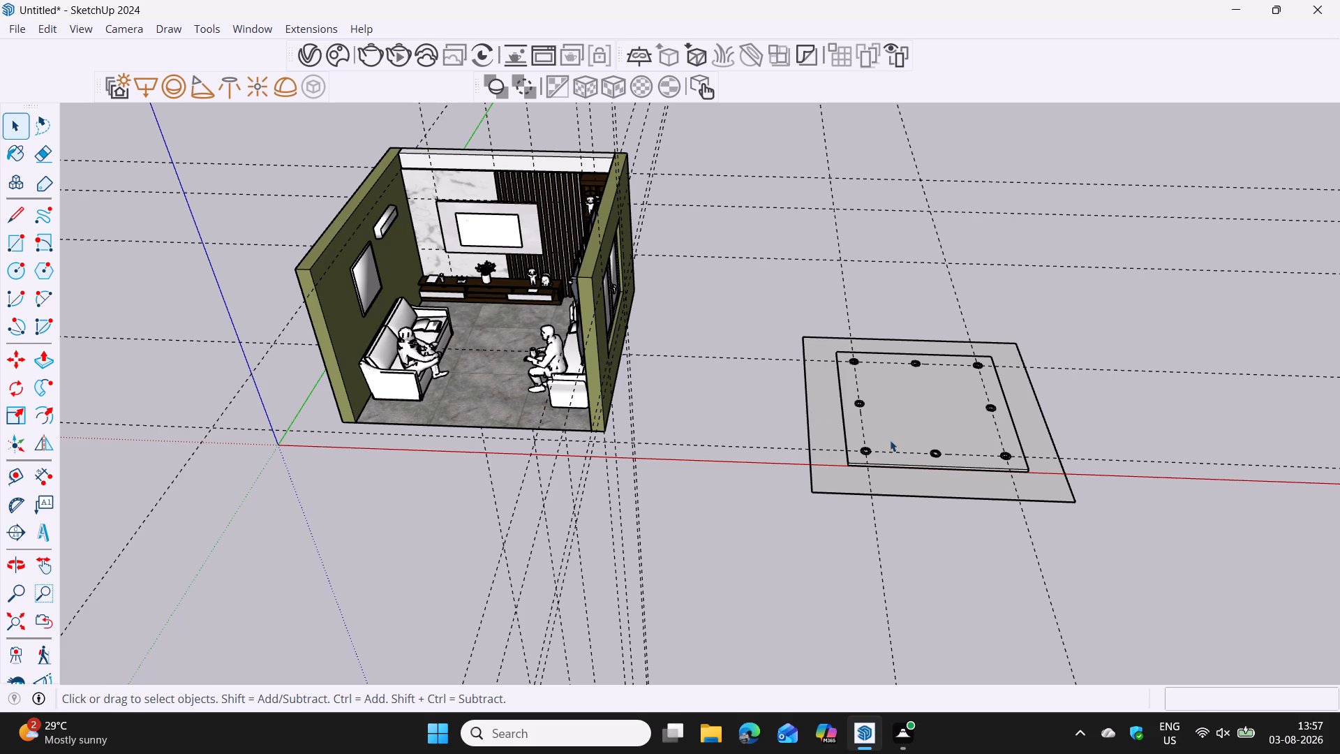
{"action": "left_click", "coordinate": [907, 447]}
{"action": "scroll", "coordinate": [904, 447], "scroll_direction": "up", "scroll_amount": 4}
{"action": "left_click", "coordinate": [1177, 416]}
{"action": "scroll", "coordinate": [1215, 407], "scroll_direction": "up", "scroll_amount": 2}
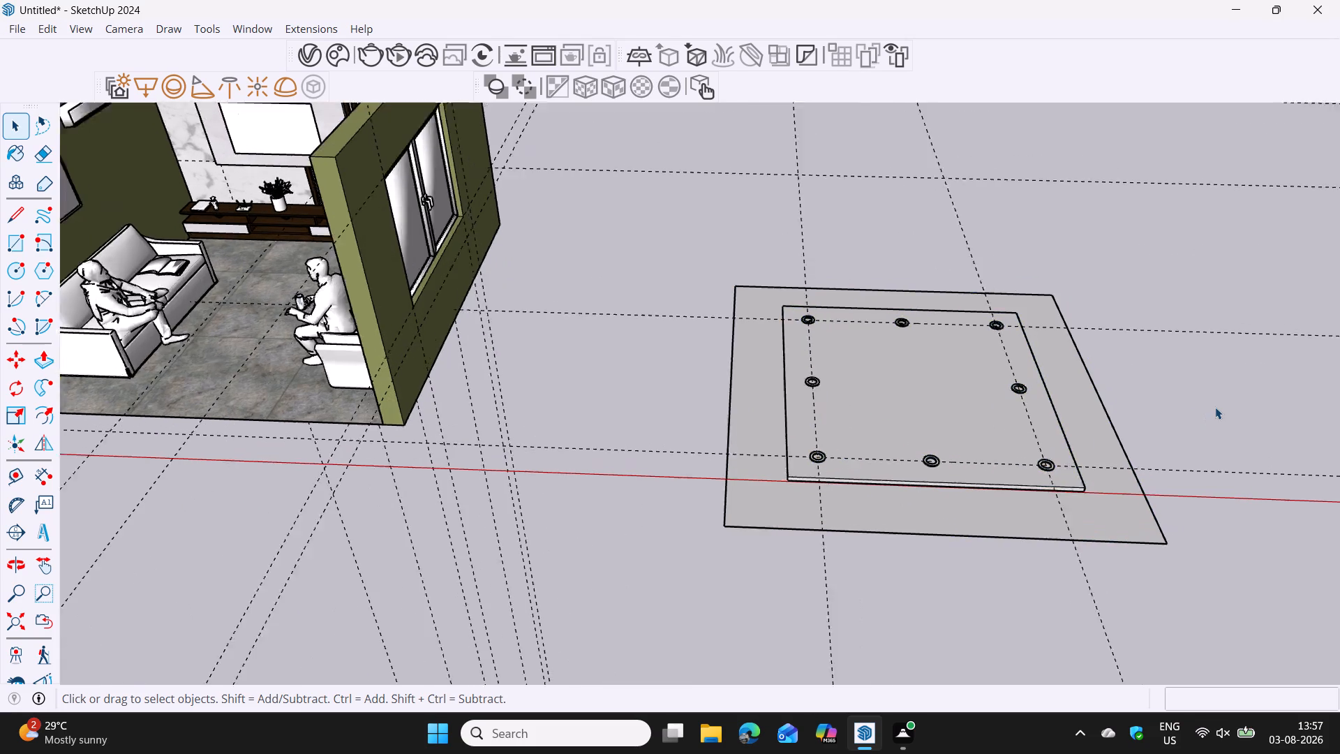
{"action": "scroll", "coordinate": [1215, 407], "scroll_direction": "up", "scroll_amount": 3}
{"action": "middle_click_drag", "start_coordinate": [1013, 425], "coordinate": [806, 400], "text": "shift"}
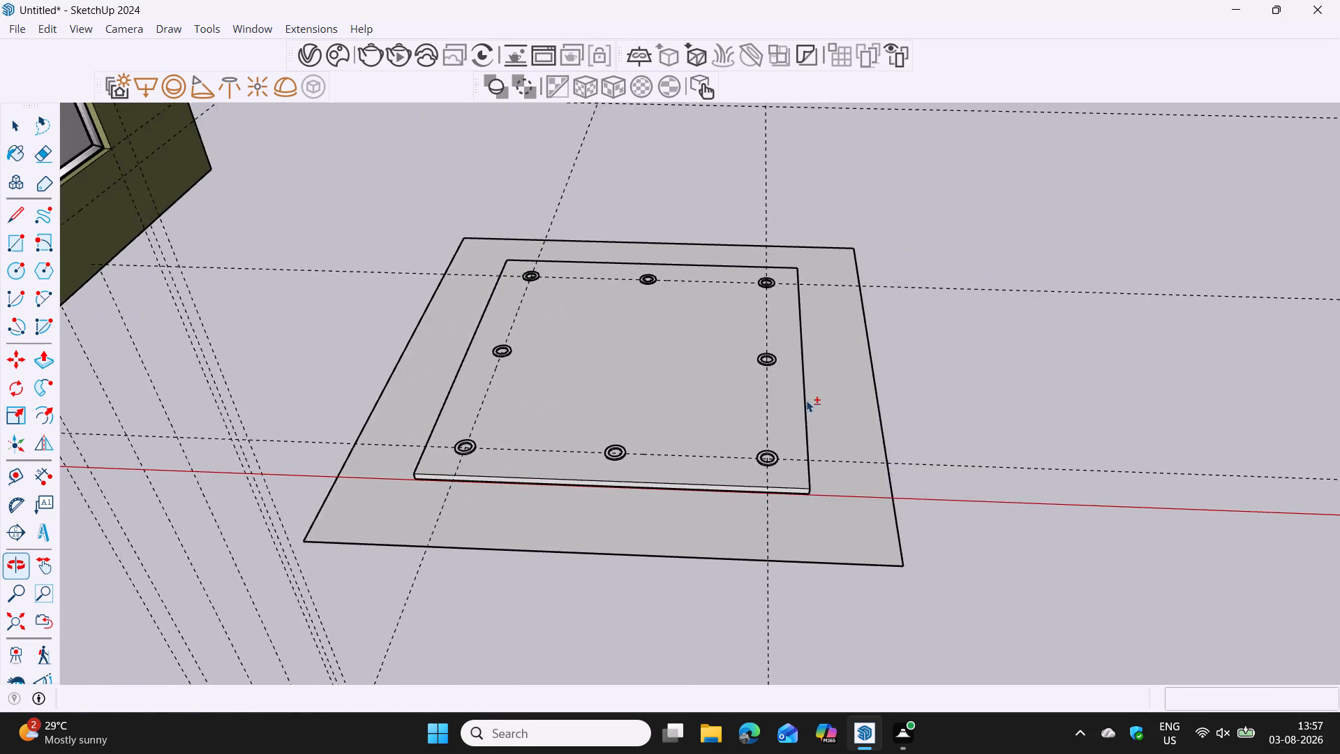
{"action": "scroll", "coordinate": [652, 454], "scroll_direction": "up", "scroll_amount": 1}
{"action": "middle_click_drag", "start_coordinate": [539, 451], "coordinate": [571, 441]}
{"action": "scroll", "coordinate": [479, 448], "scroll_direction": "up", "scroll_amount": 12}
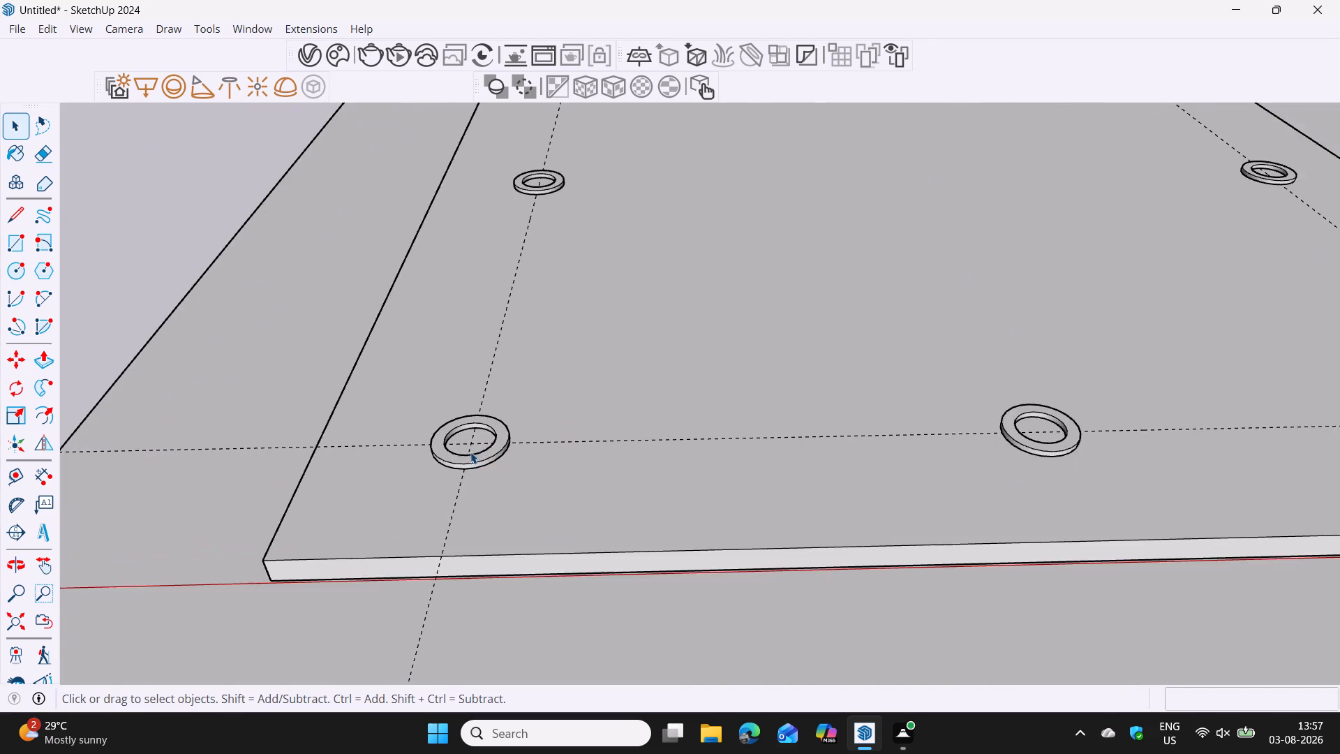
{"action": "scroll", "coordinate": [466, 454], "scroll_direction": "up", "scroll_amount": 2}
{"action": "left_click", "coordinate": [451, 462]}
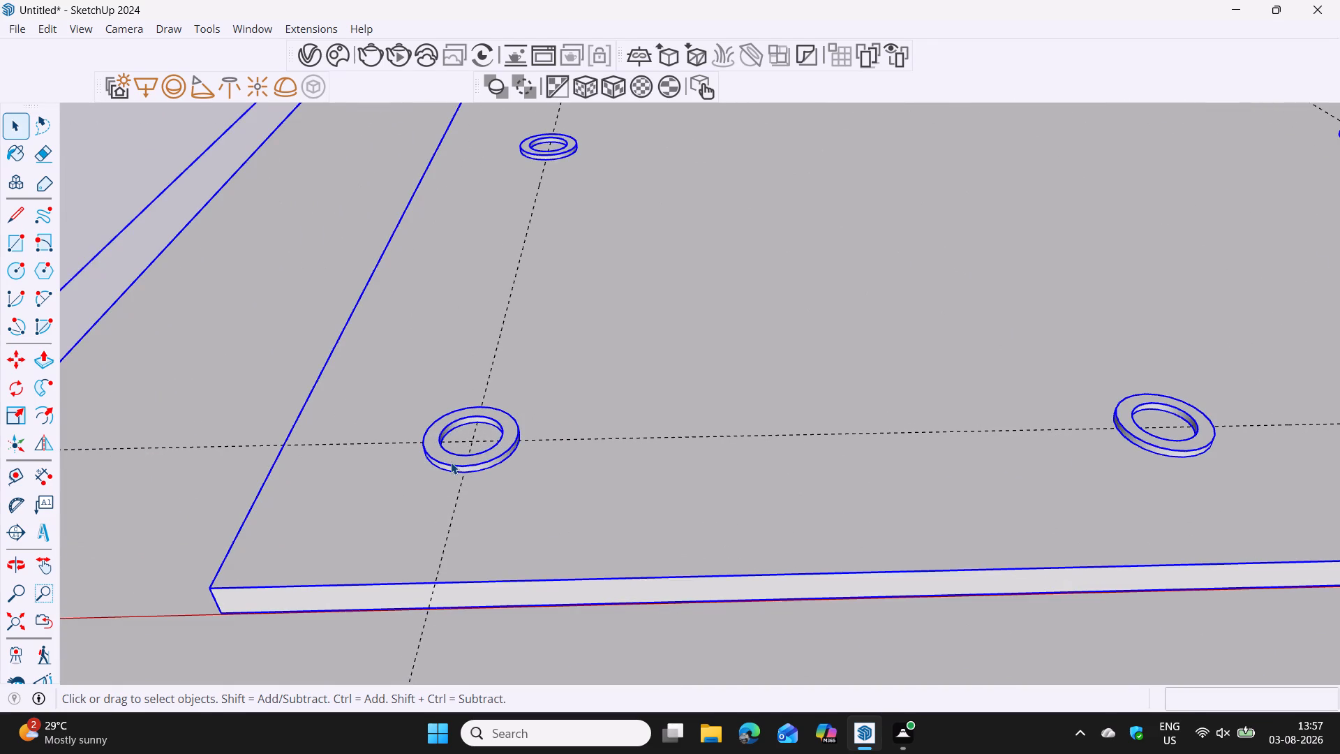
{"action": "double_click", "coordinate": [451, 462]}
{"action": "left_click", "coordinate": [451, 462]}
{"action": "double_click", "coordinate": [451, 462]}
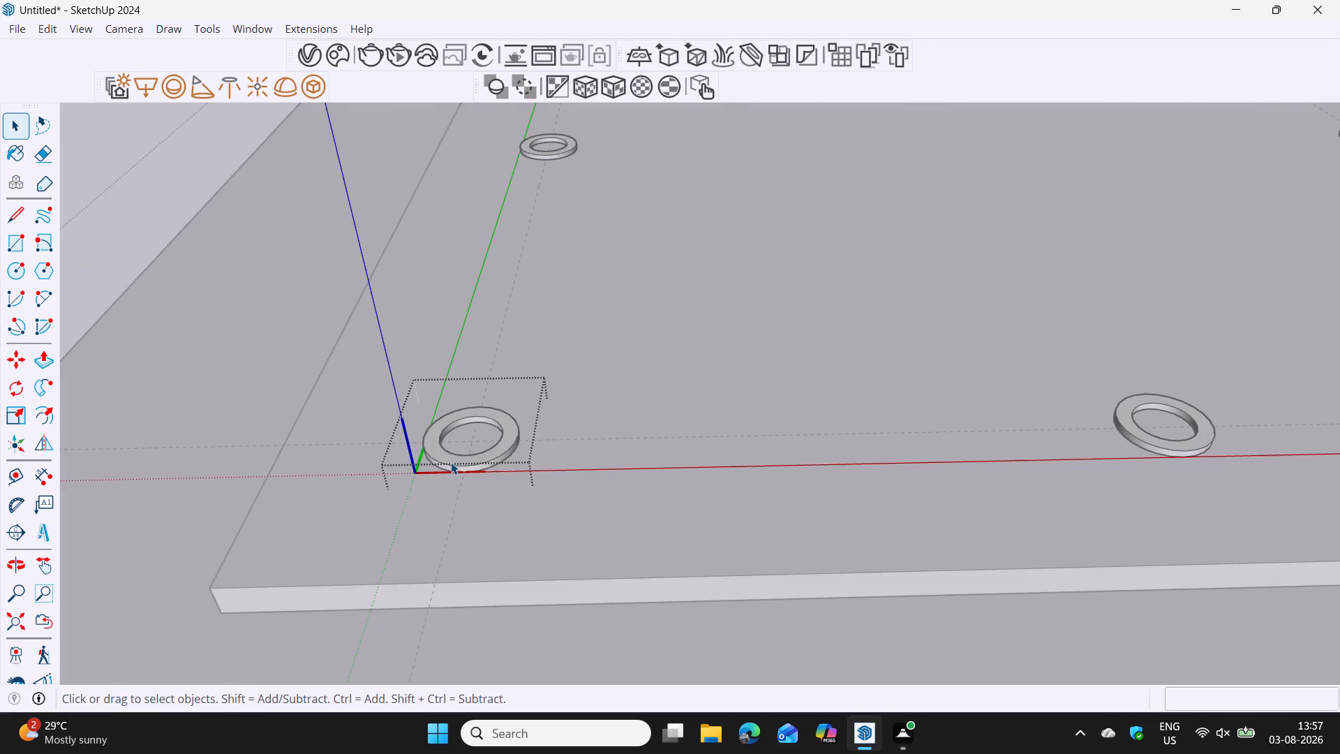
Place an IES light using three-lobe-umbrella.ies at the centre of the open ring.
{"action": "left_click", "coordinate": [223, 85]}
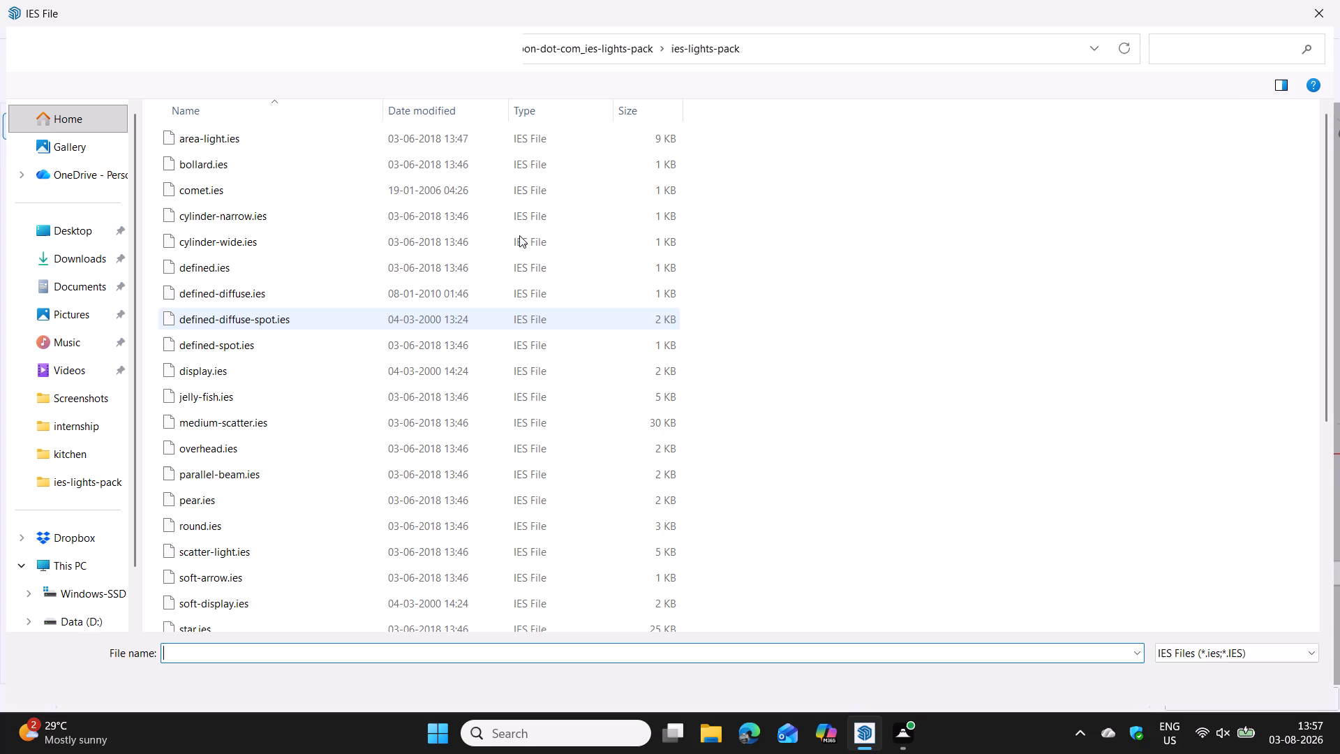
{"action": "scroll", "coordinate": [268, 345], "scroll_direction": "down", "scroll_amount": 5}
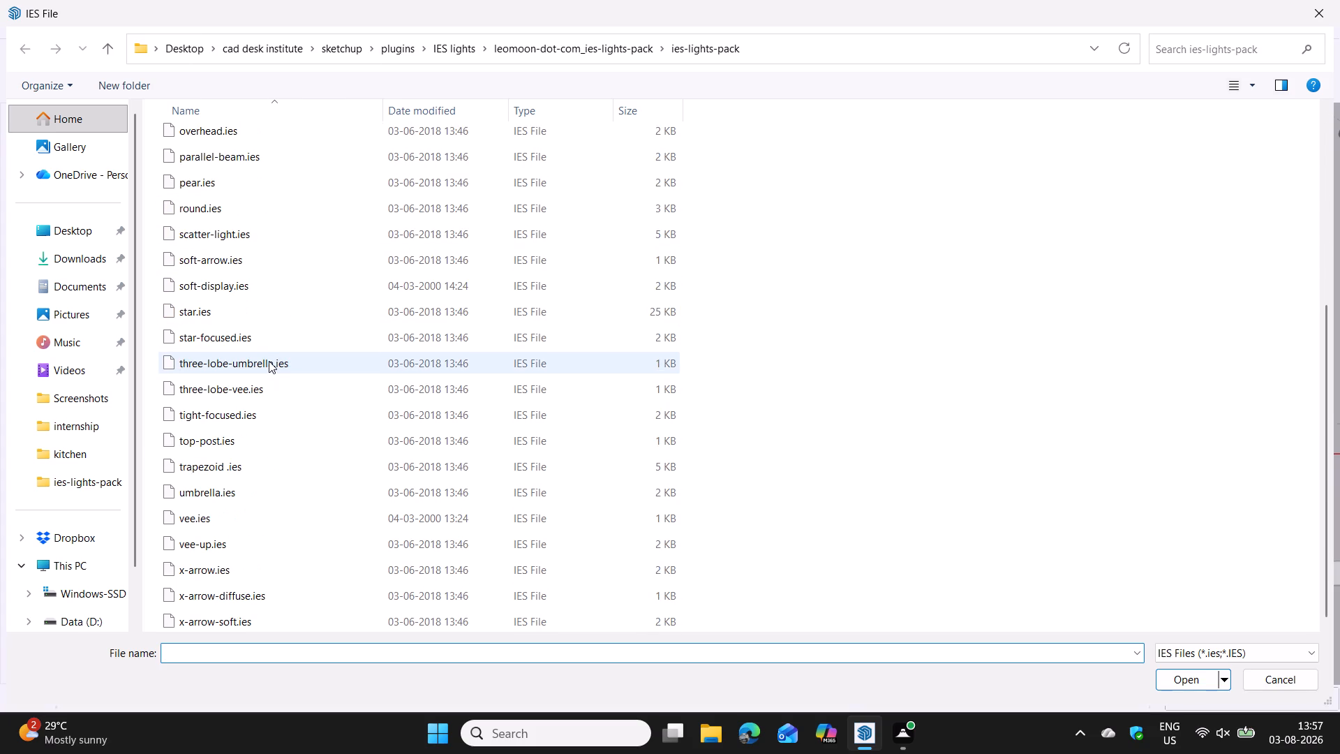
{"action": "scroll", "coordinate": [269, 361], "scroll_direction": "down", "scroll_amount": 10}
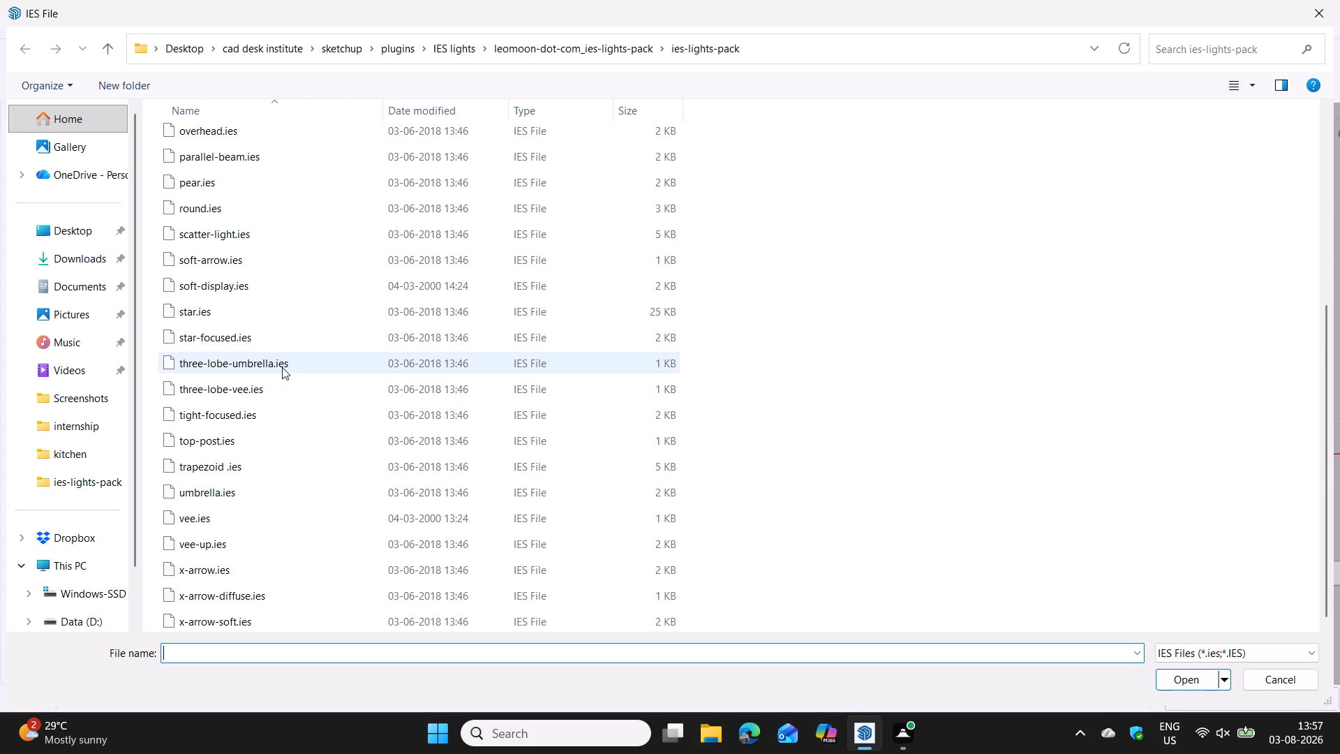
{"action": "left_click", "coordinate": [279, 365]}
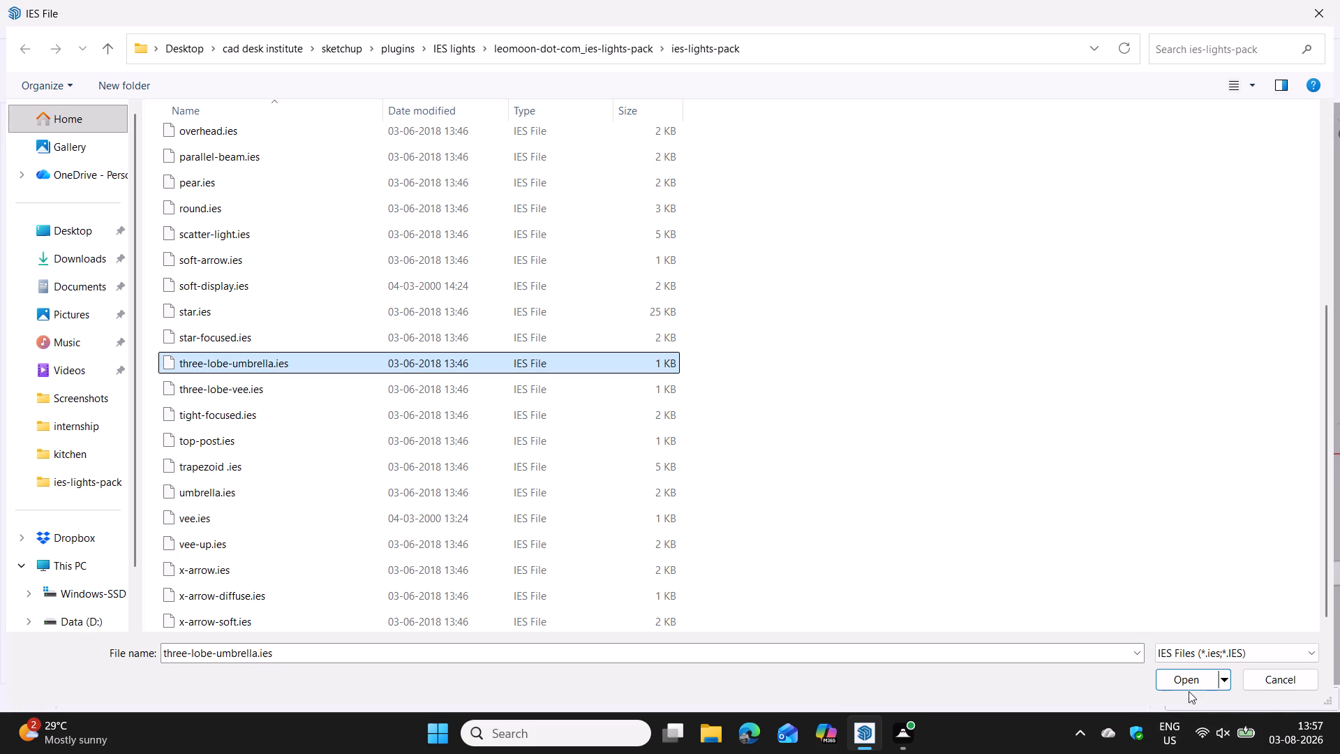
{"action": "left_click", "coordinate": [1189, 682]}
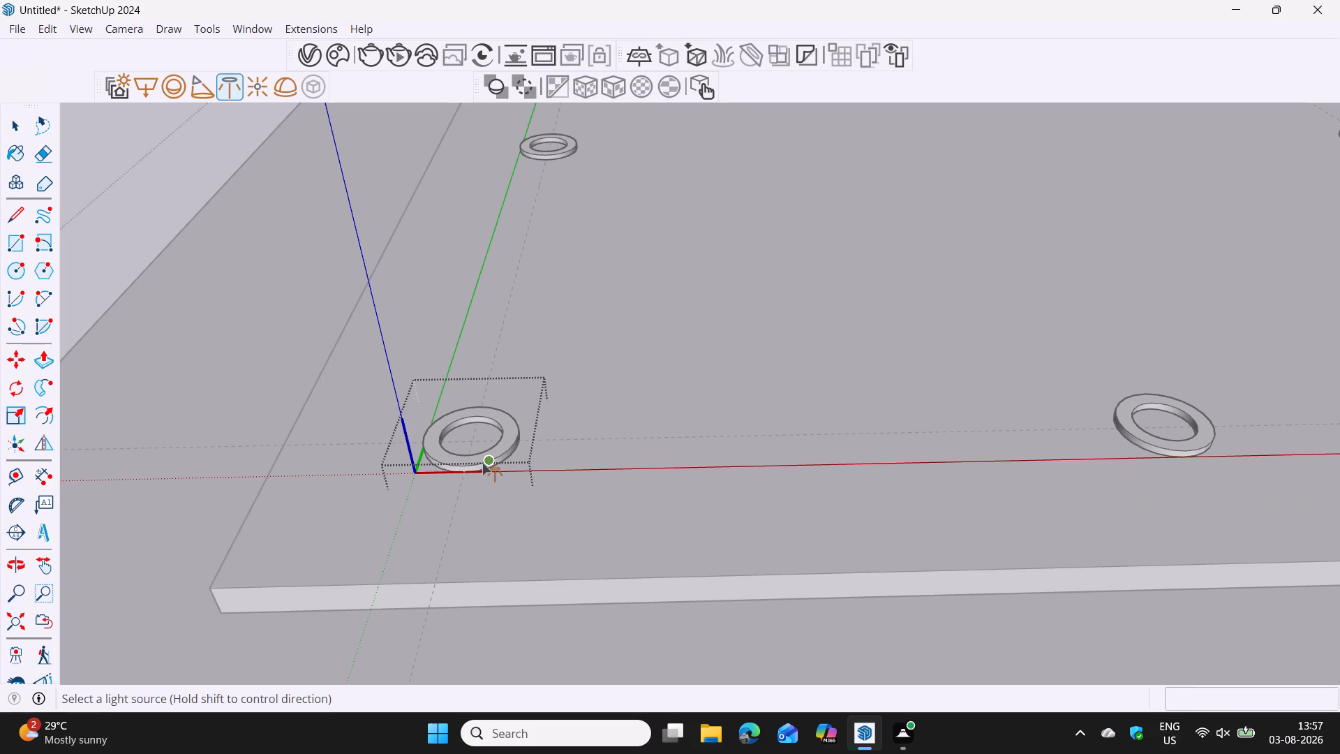
{"action": "left_click", "coordinate": [474, 444]}
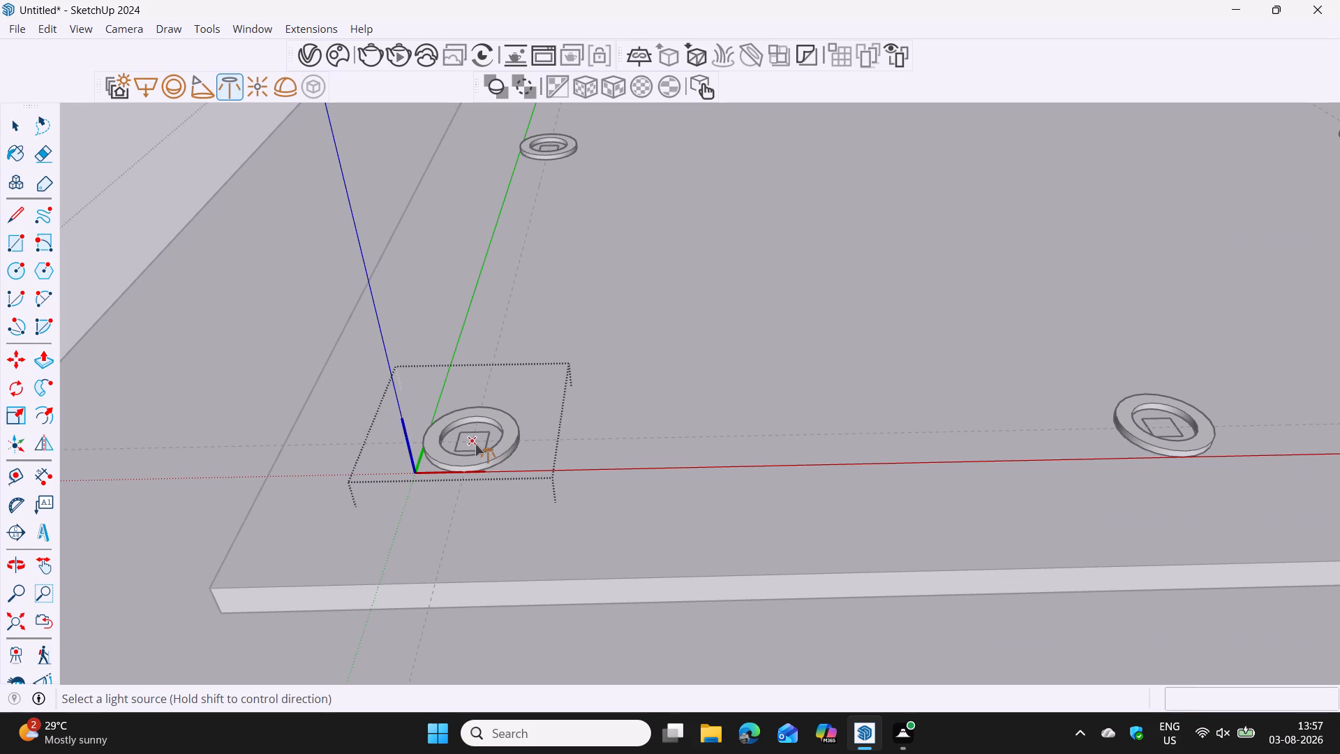
Flip the IES light vertically about its horizontal plane so that it points upward.
{"action": "scroll", "coordinate": [583, 538], "scroll_direction": "down", "scroll_amount": 4}
{"action": "middle_click_drag", "start_coordinate": [551, 543], "coordinate": [556, 324], "text": "shift"}
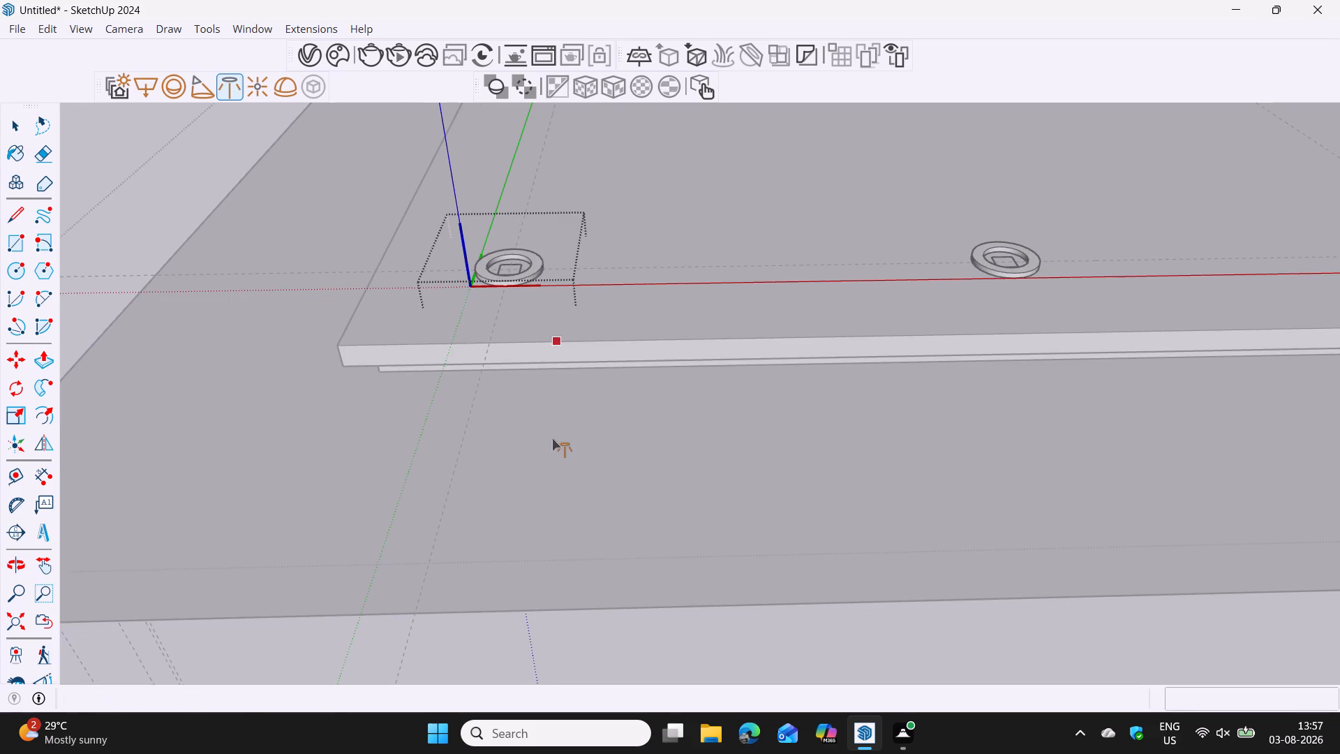
{"action": "scroll", "coordinate": [564, 486], "scroll_direction": "down", "scroll_amount": 9}
{"action": "middle_click_drag", "start_coordinate": [550, 596], "coordinate": [560, 438]}
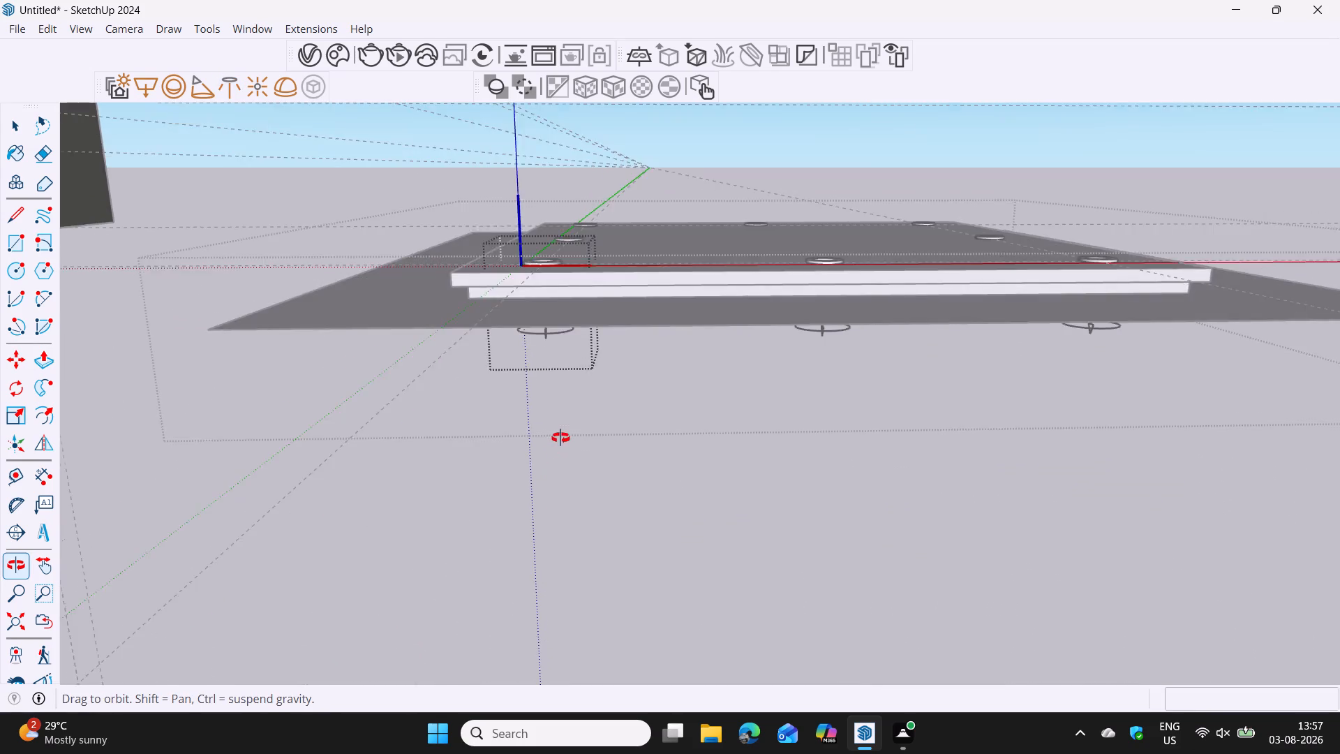
{"action": "middle_click_drag", "start_coordinate": [560, 438], "coordinate": [563, 432]}
{"action": "key", "text": "space"}
{"action": "left_click", "coordinate": [546, 317]}
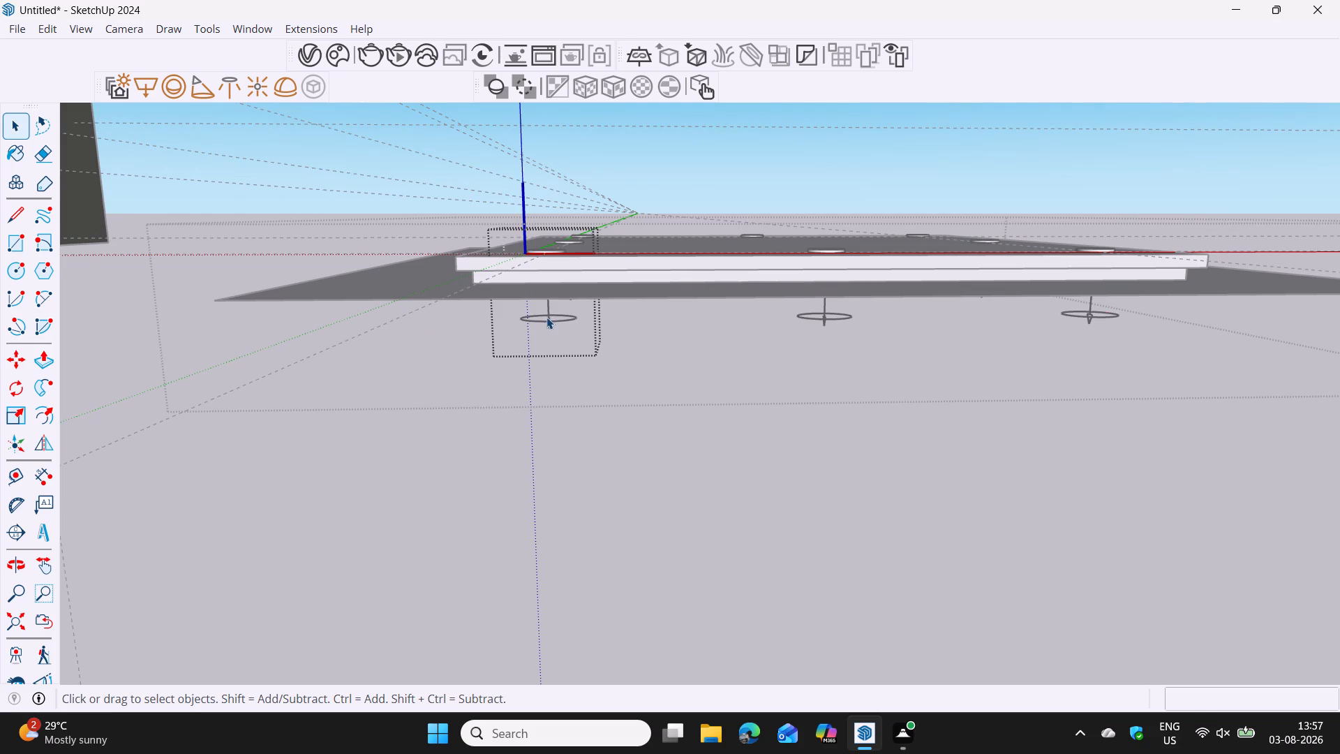
{"action": "left_click", "coordinate": [40, 449]}
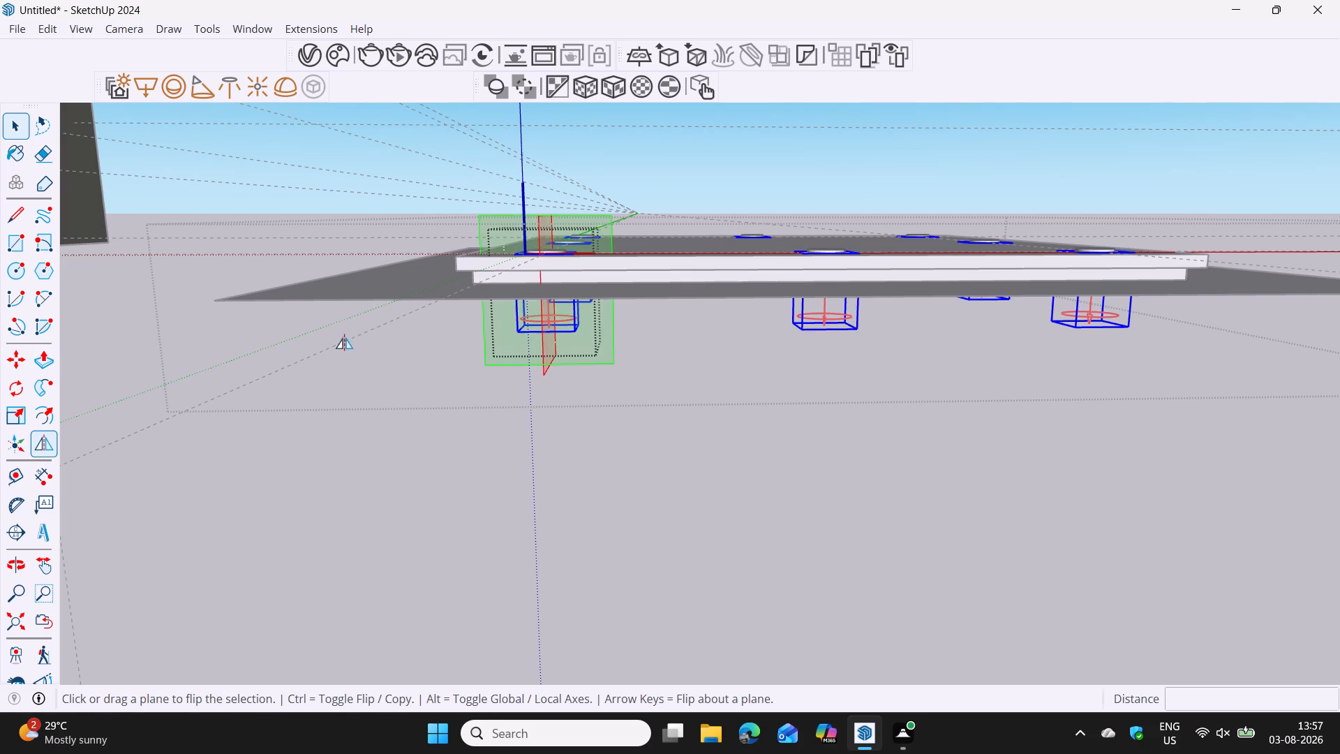
{"action": "middle_click_drag", "start_coordinate": [646, 367], "coordinate": [612, 438]}
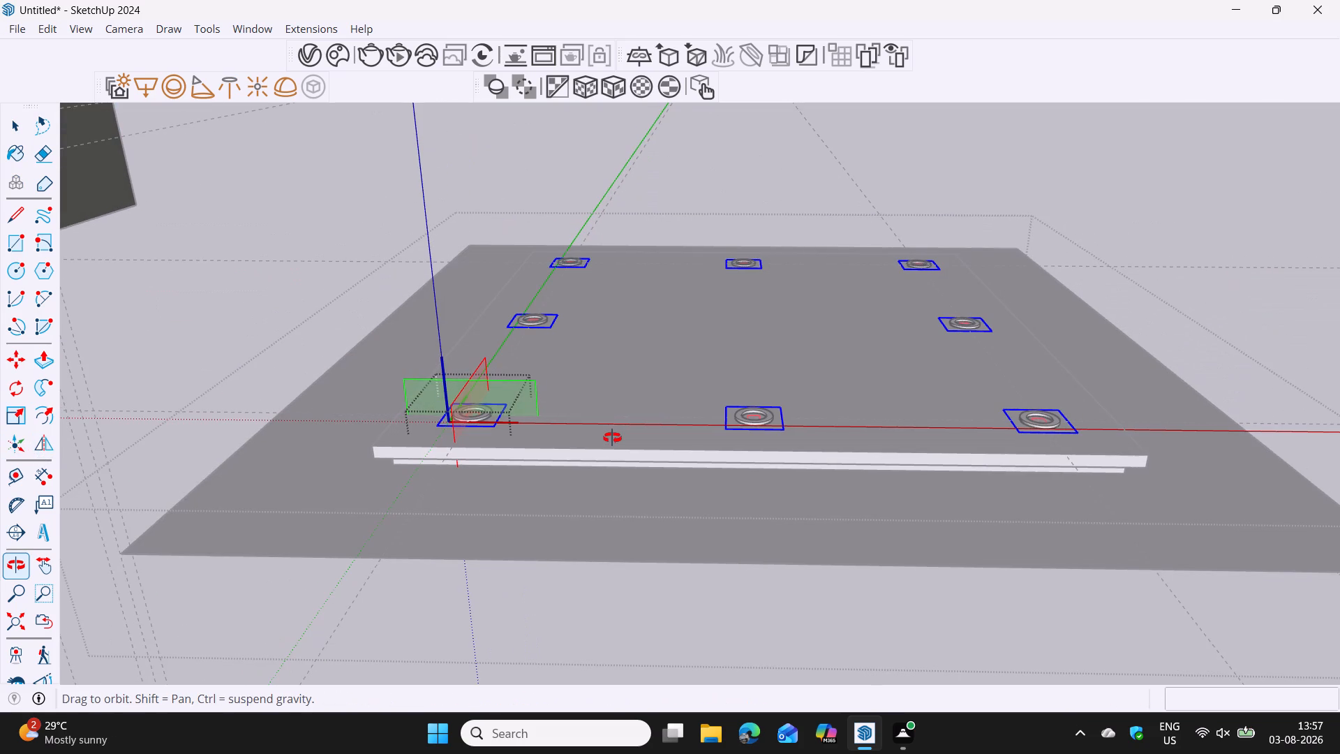
{"action": "middle_click_drag", "start_coordinate": [612, 438], "coordinate": [676, 358]}
{"action": "scroll", "coordinate": [667, 344], "scroll_direction": "up", "scroll_amount": 6}
{"action": "scroll", "coordinate": [654, 288], "scroll_direction": "up", "scroll_amount": 7}
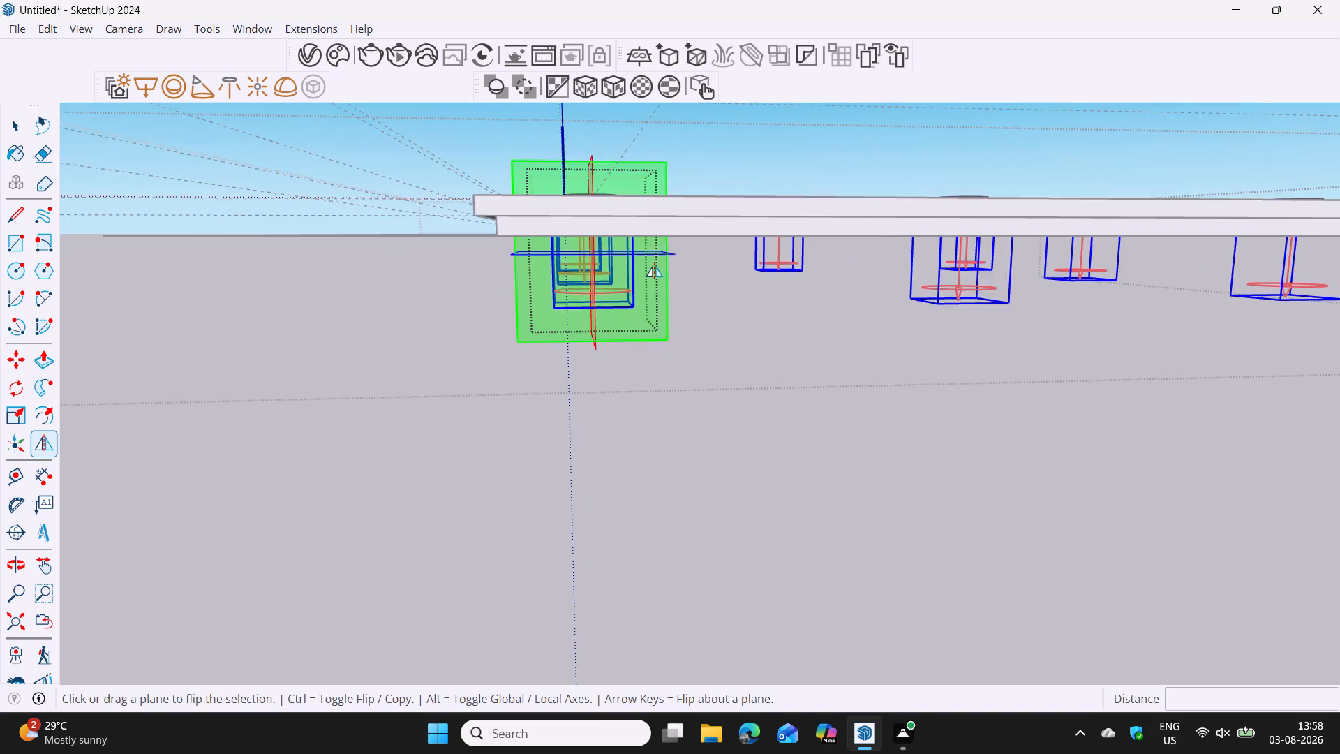
{"action": "scroll", "coordinate": [654, 266], "scroll_direction": "up", "scroll_amount": 8}
{"action": "middle_click_drag", "start_coordinate": [646, 249], "coordinate": [629, 249]}
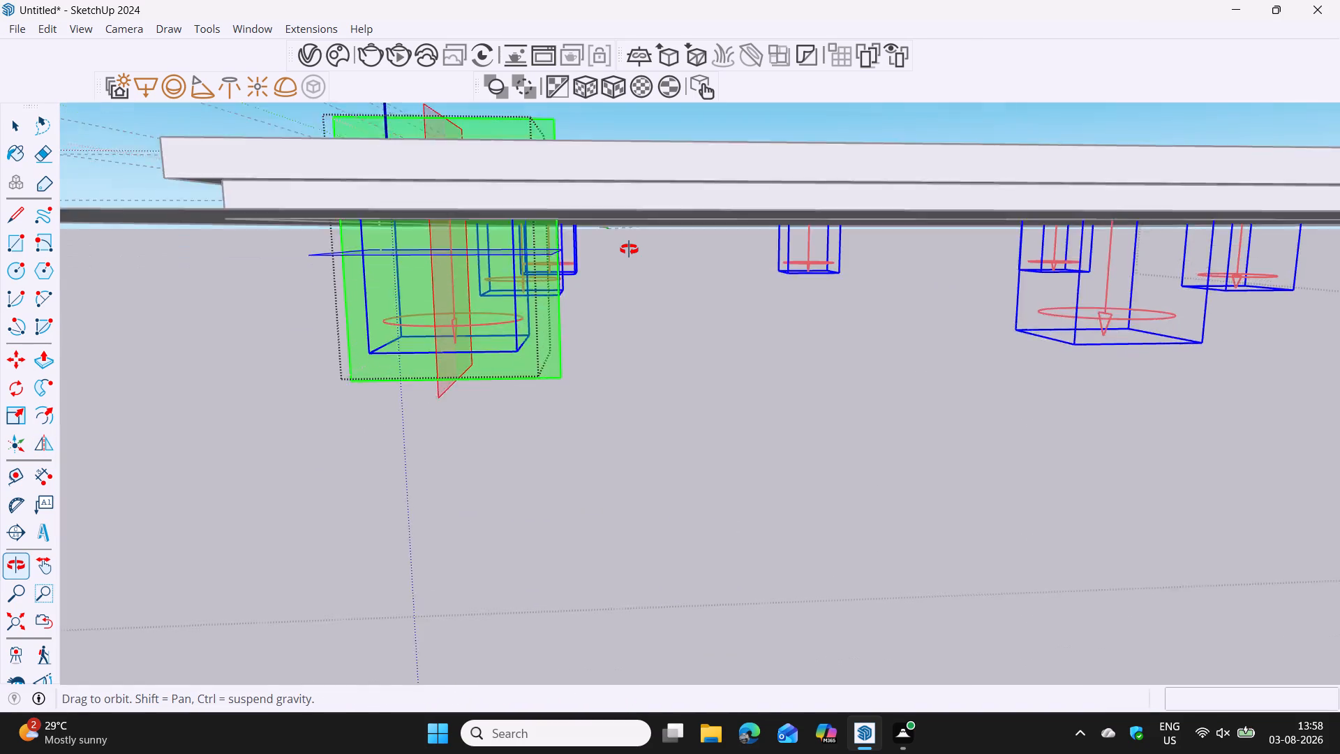
{"action": "middle_click_drag", "start_coordinate": [629, 249], "coordinate": [620, 251]}
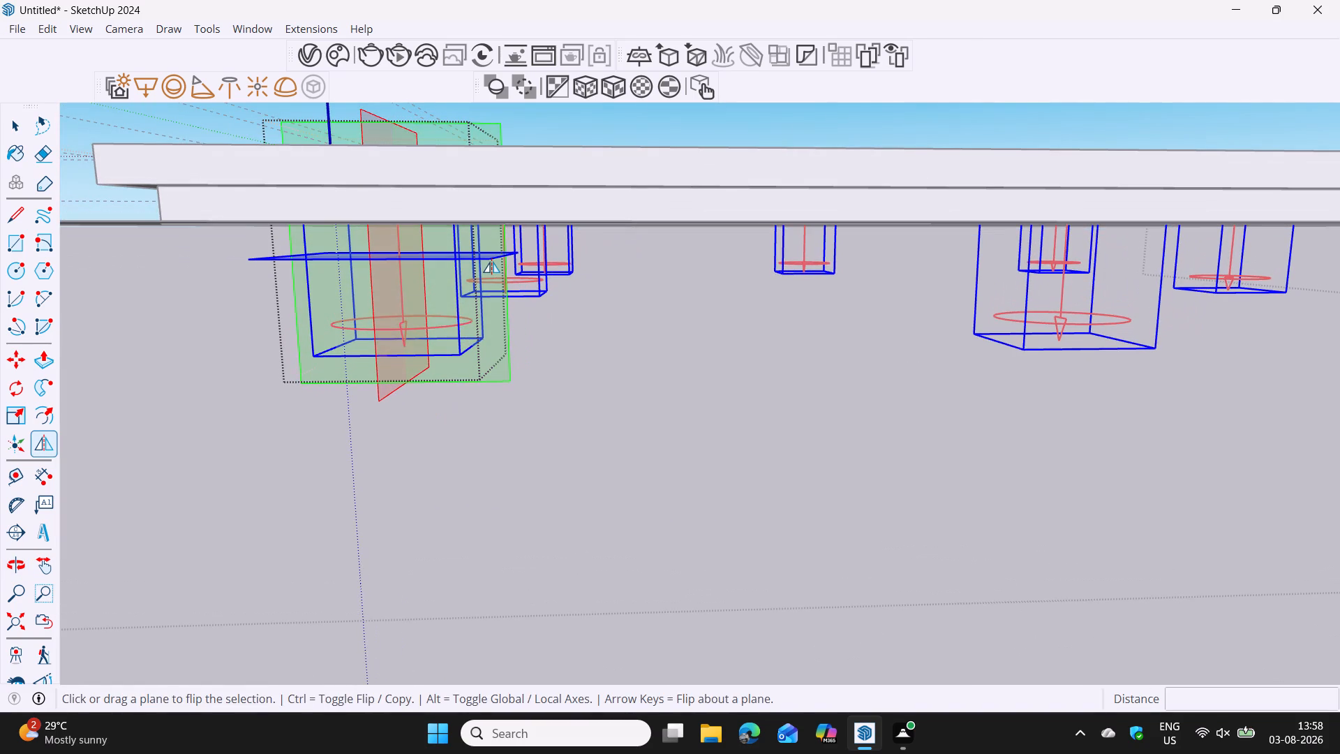
{"action": "double_click", "coordinate": [491, 261]}
{"action": "scroll", "coordinate": [475, 290], "scroll_direction": "down", "scroll_amount": 3}
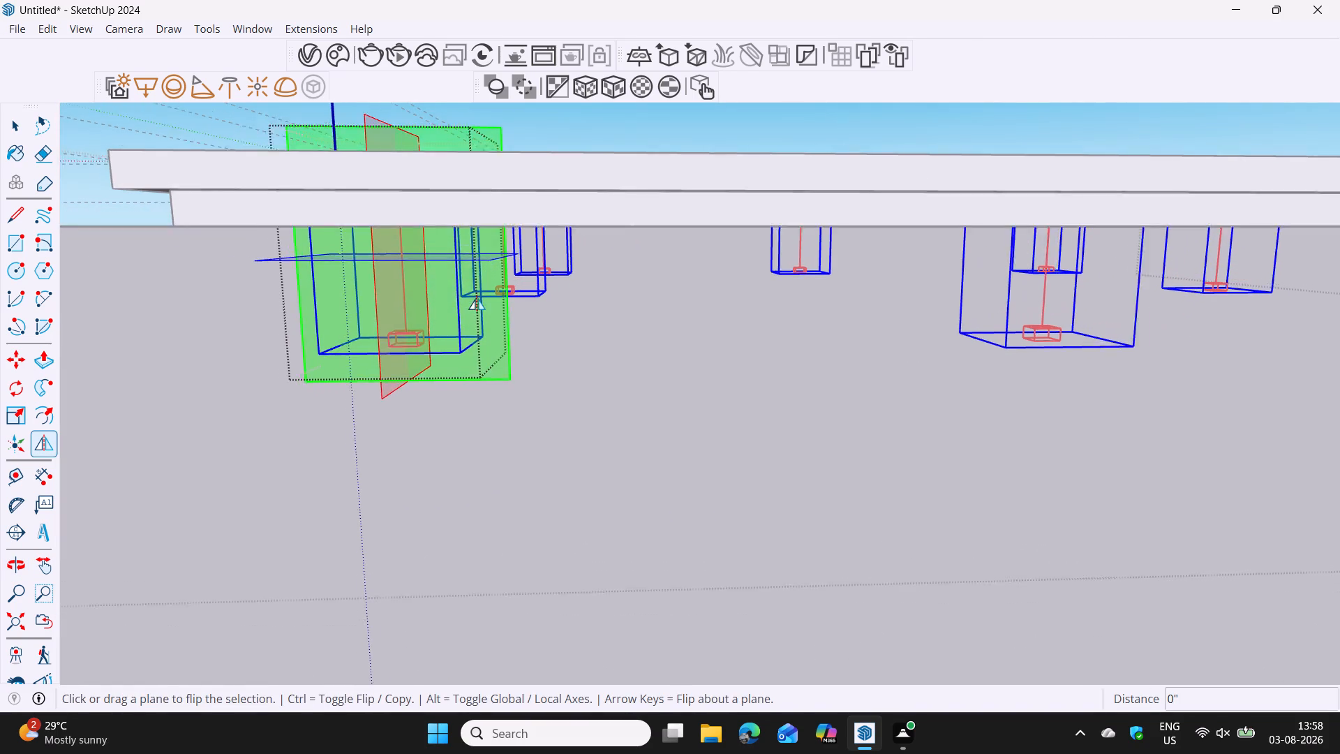
{"action": "scroll", "coordinate": [477, 299], "scroll_direction": "down", "scroll_amount": 2}
{"action": "middle_click_drag", "start_coordinate": [477, 325], "coordinate": [478, 343]}
{"action": "key", "text": "space"}
Move the flipped IES light up along the blue axis by about 1' 1/2" to the level of the ring.
{"action": "key", "text": "m"}
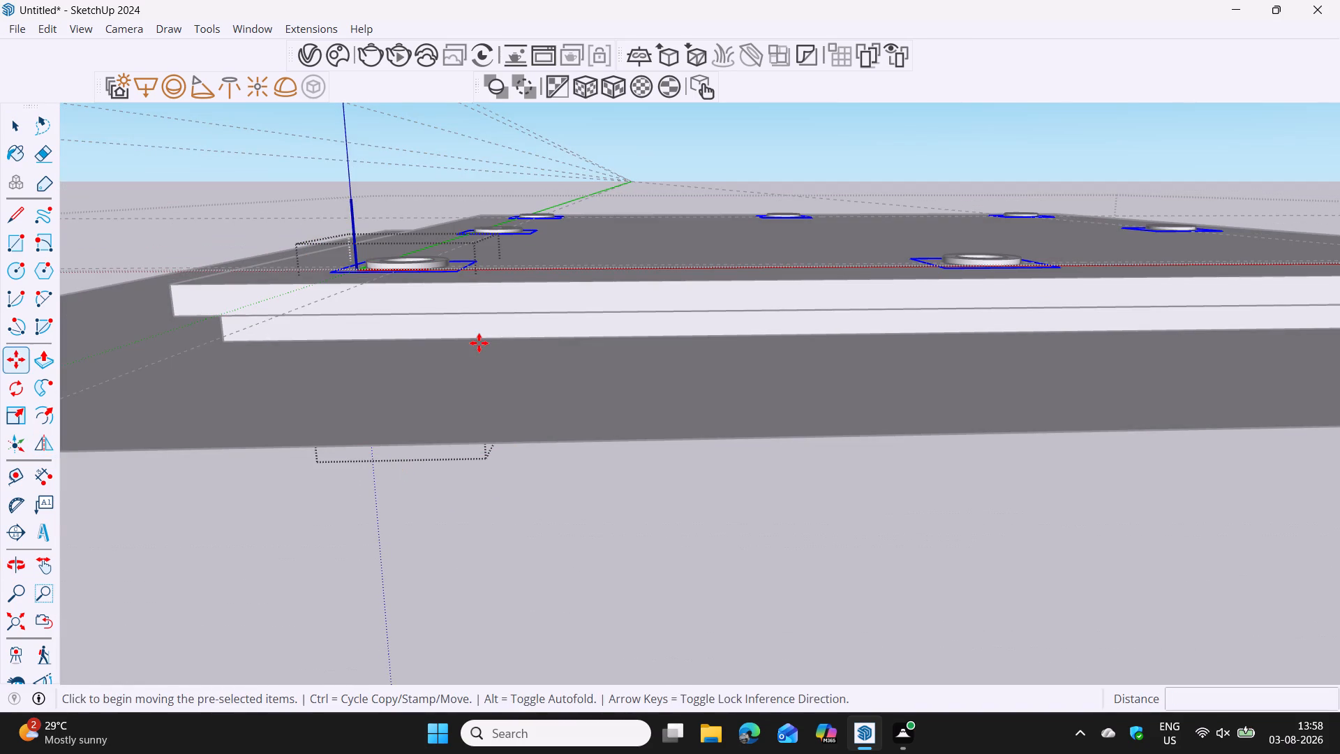
{"action": "scroll", "coordinate": [465, 467], "scroll_direction": "up", "scroll_amount": 11}
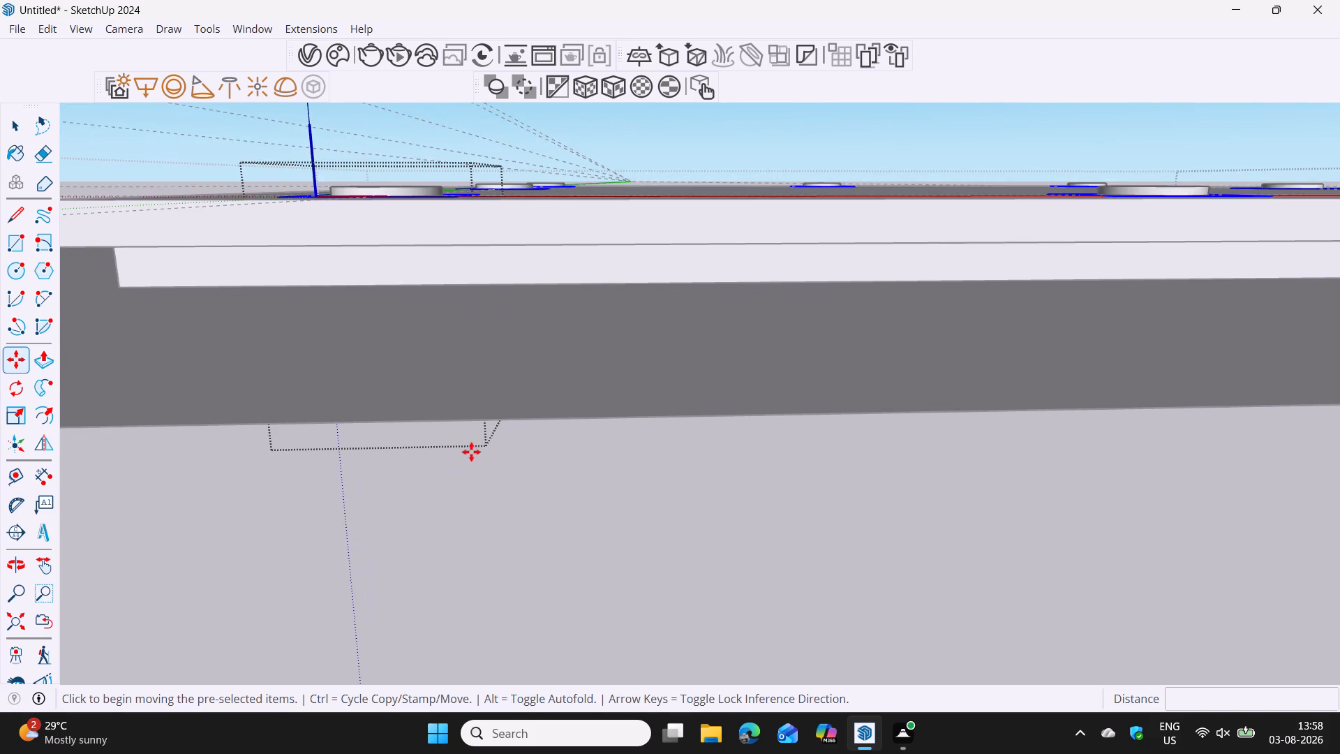
{"action": "scroll", "coordinate": [471, 452], "scroll_direction": "up", "scroll_amount": 1}
{"action": "middle_click_drag", "start_coordinate": [471, 451], "coordinate": [483, 377]}
{"action": "scroll", "coordinate": [447, 470], "scroll_direction": "up", "scroll_amount": 7}
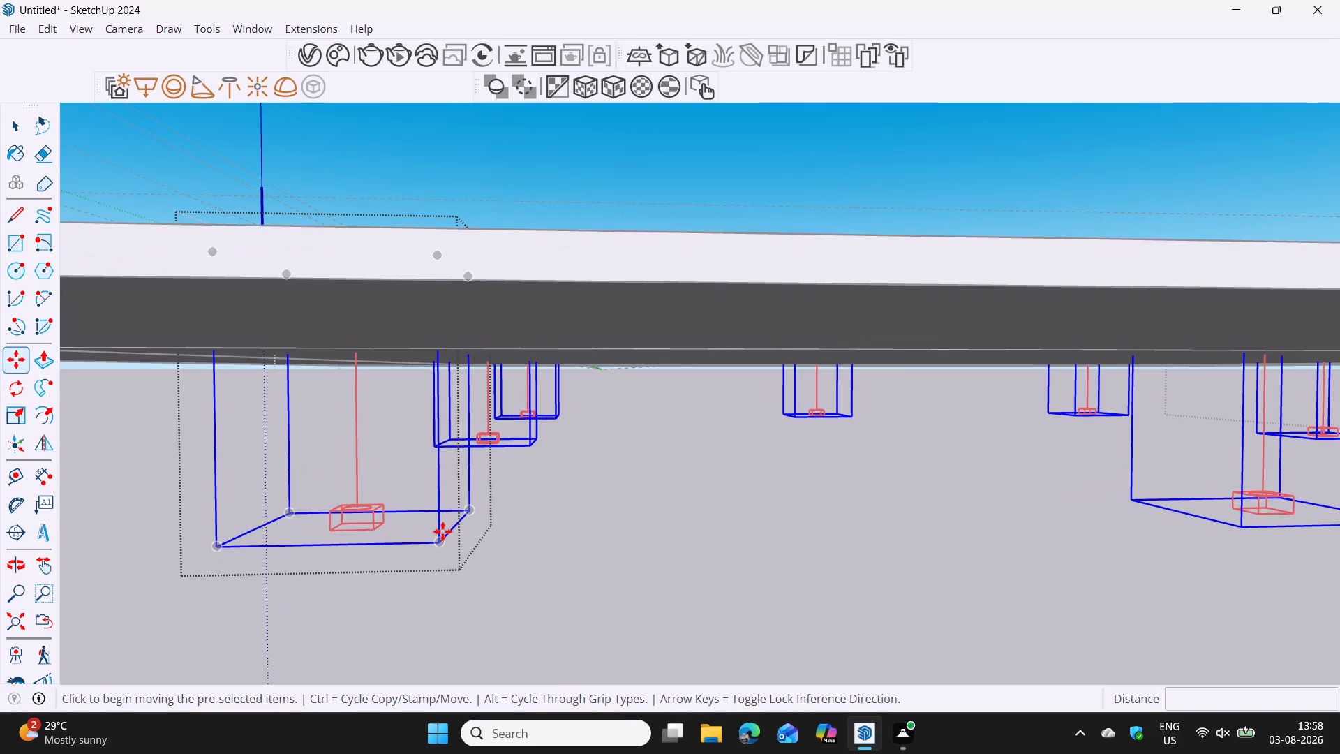
{"action": "left_click", "coordinate": [439, 542]}
{"action": "key", "text": "Up"}
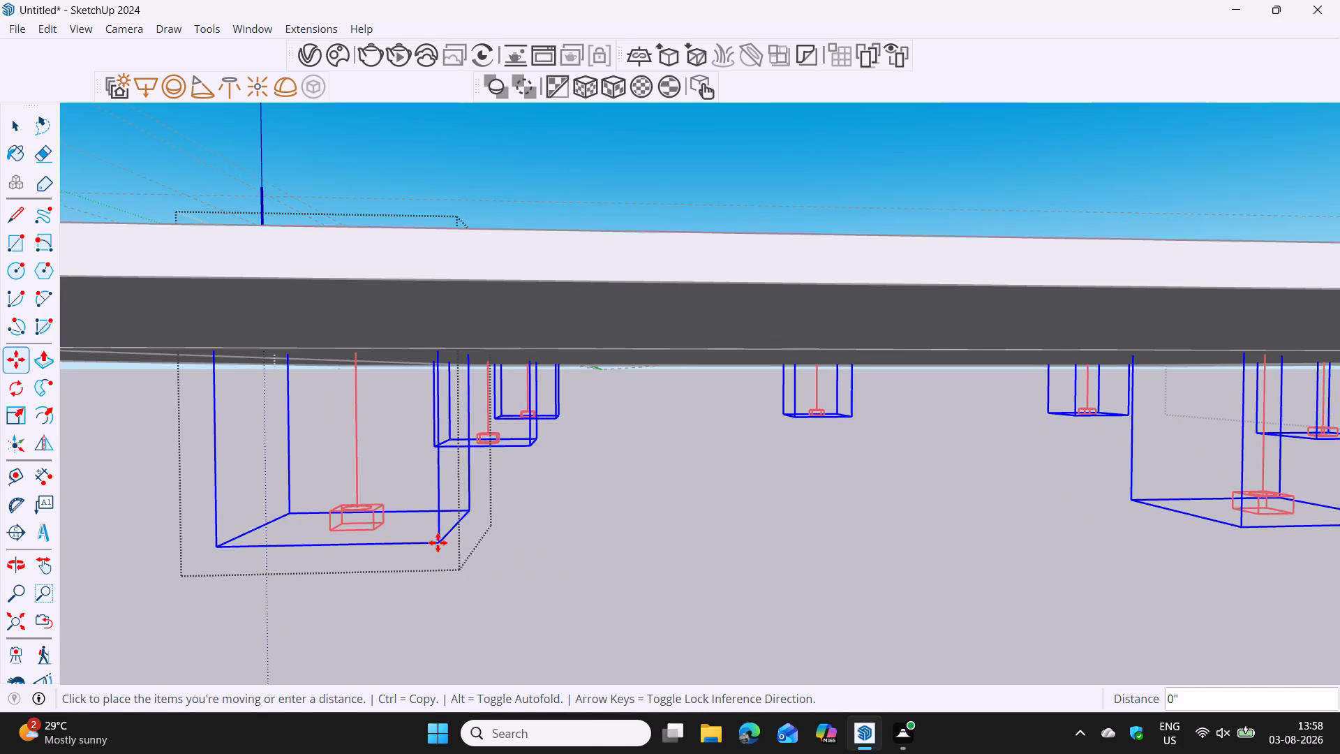
{"action": "scroll", "coordinate": [429, 411], "scroll_direction": "down", "scroll_amount": 5}
{"action": "middle_click_drag", "start_coordinate": [438, 330], "coordinate": [438, 383]}
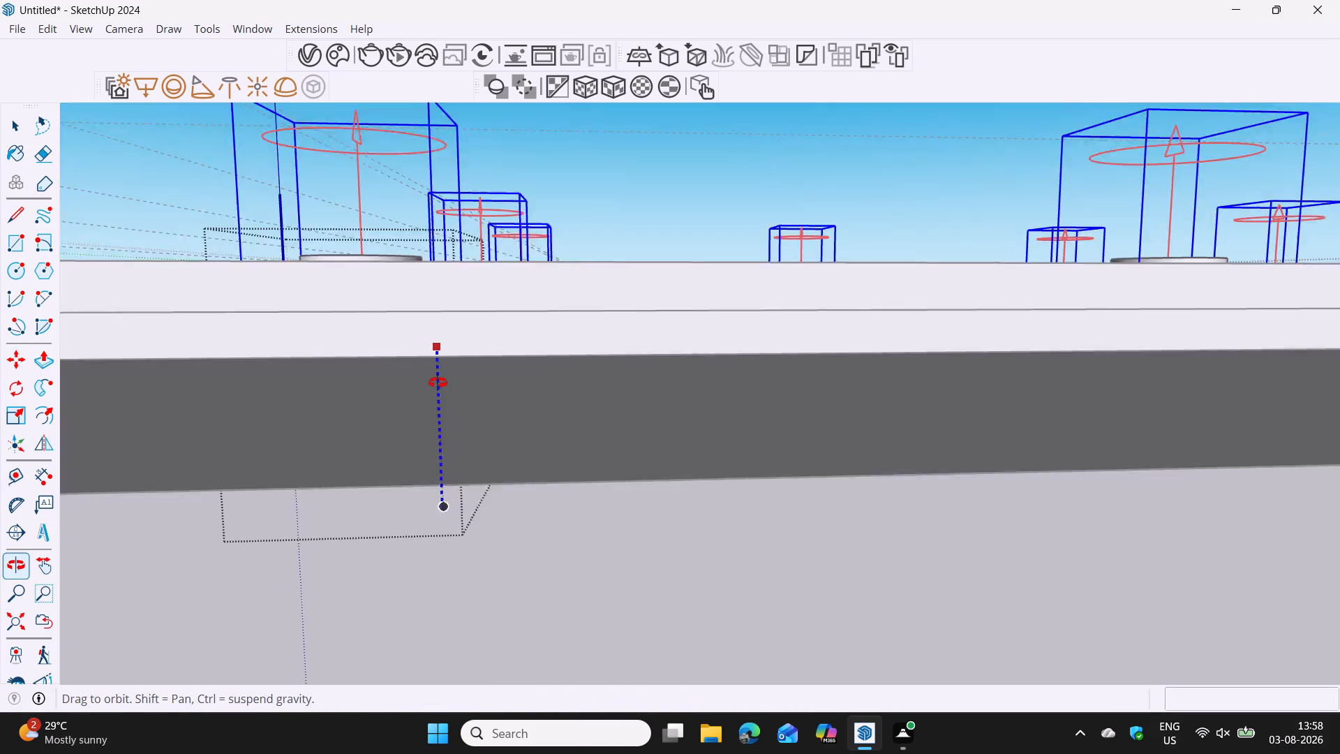
{"action": "middle_click_drag", "start_coordinate": [438, 383], "coordinate": [437, 399]}
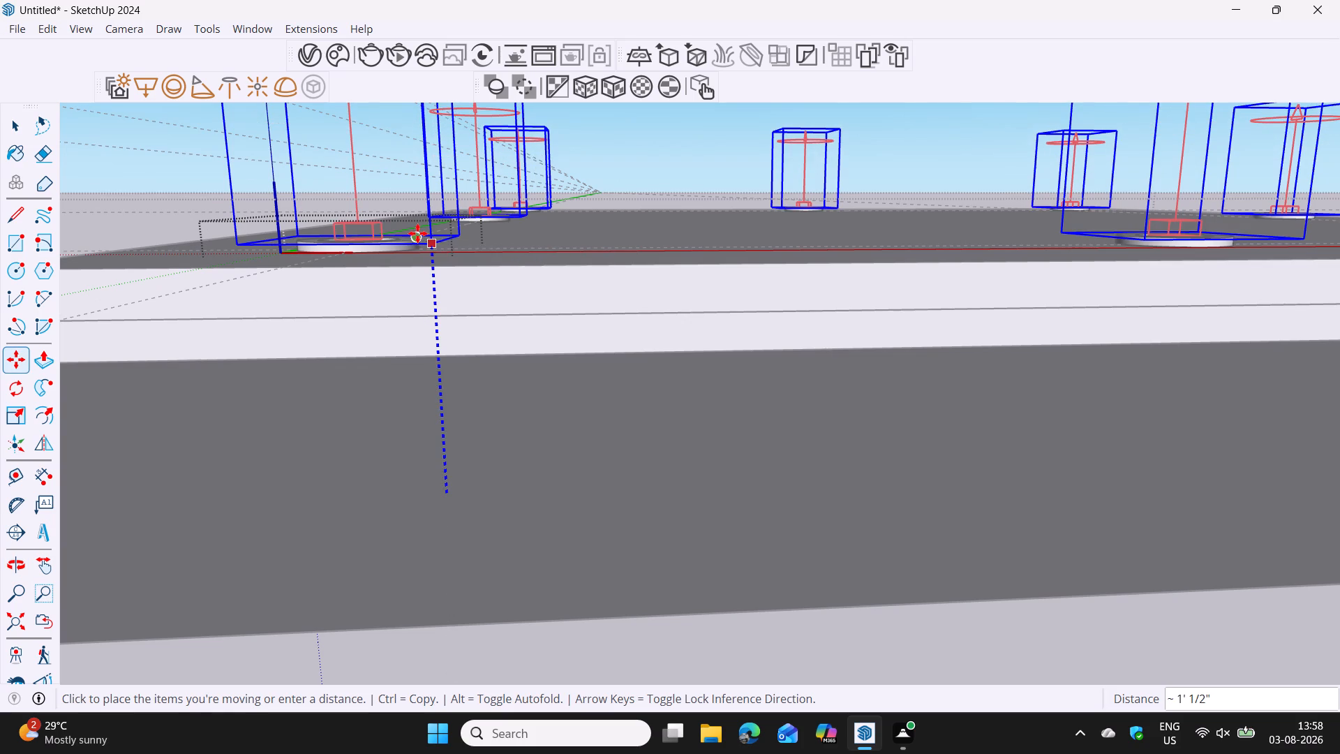
{"action": "left_click", "coordinate": [402, 244]}
Raise the IES light a further distance of about 1/4" along the blue axis so it sits just above the ring.
{"action": "scroll", "coordinate": [463, 243], "scroll_direction": "down", "scroll_amount": 3}
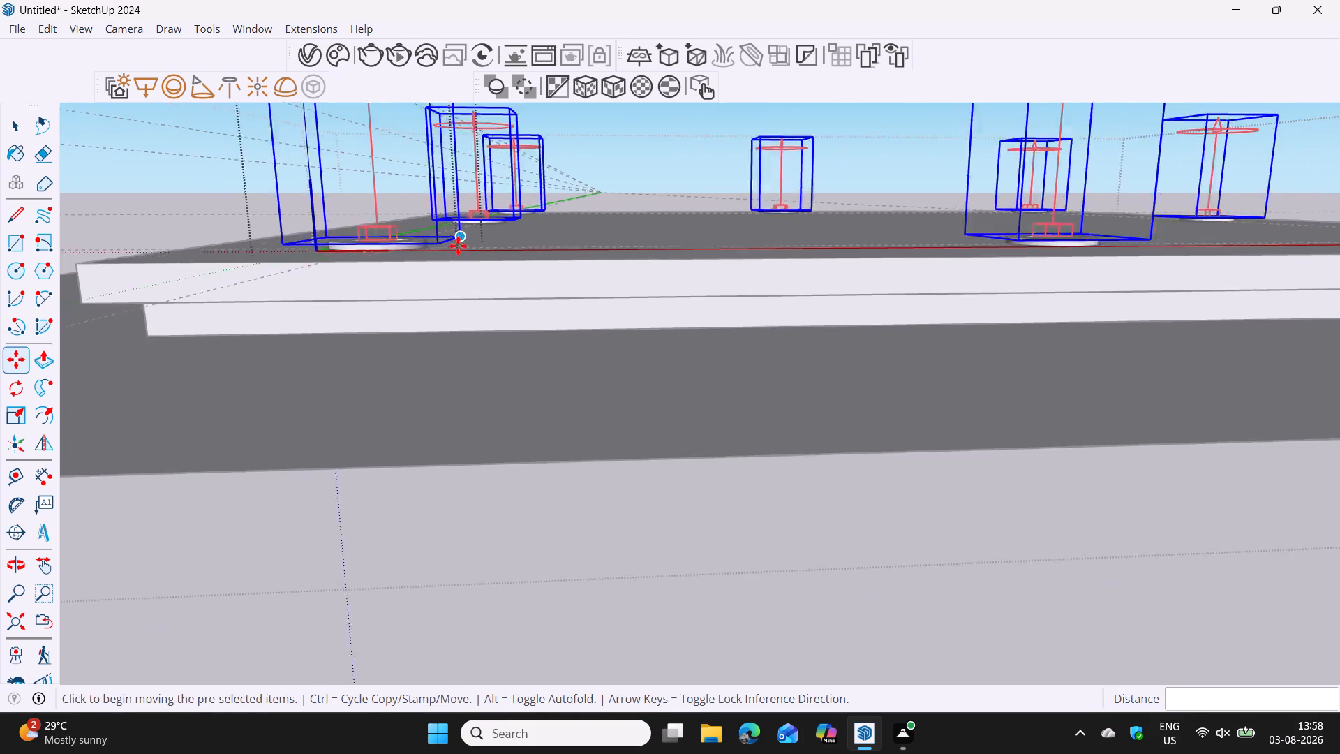
{"action": "scroll", "coordinate": [458, 246], "scroll_direction": "down", "scroll_amount": 2}
{"action": "middle_click_drag", "start_coordinate": [469, 237], "coordinate": [584, 399], "text": "shift"}
{"action": "scroll", "coordinate": [574, 397], "scroll_direction": "up", "scroll_amount": 8}
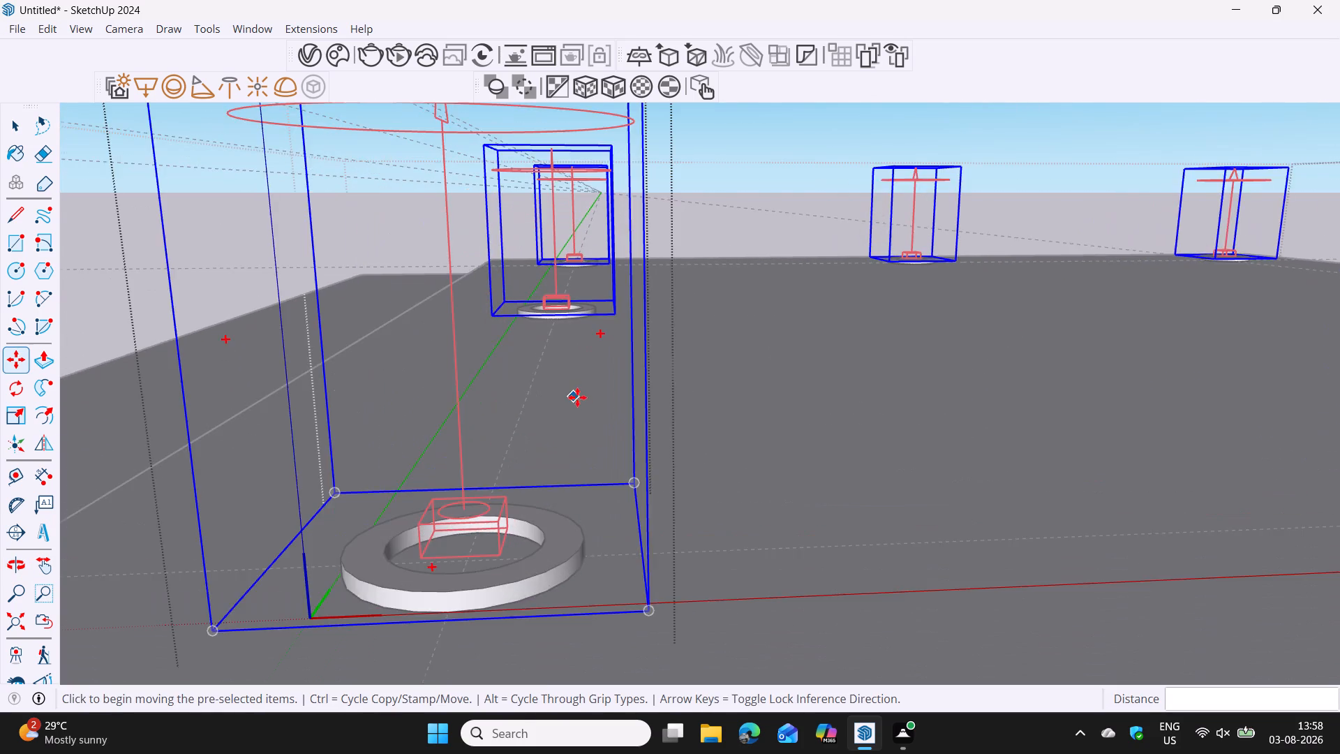
{"action": "scroll", "coordinate": [577, 397], "scroll_direction": "up", "scroll_amount": 4}
{"action": "middle_click_drag", "start_coordinate": [467, 618], "coordinate": [536, 397], "text": "shift"}
{"action": "scroll", "coordinate": [546, 407], "scroll_direction": "down", "scroll_amount": 3}
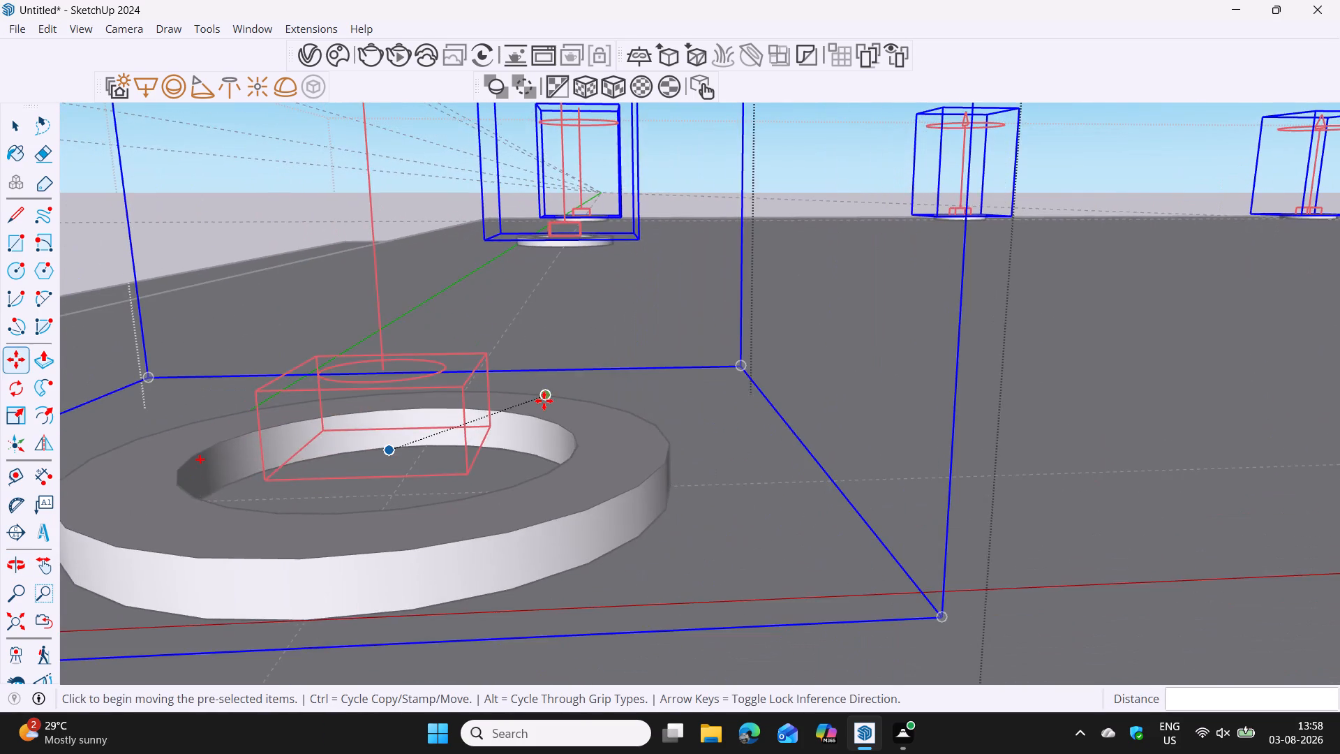
{"action": "scroll", "coordinate": [544, 401], "scroll_direction": "down", "scroll_amount": 3}
{"action": "middle_click_drag", "start_coordinate": [556, 425], "coordinate": [546, 542]}
{"action": "middle_click_drag", "start_coordinate": [546, 542], "coordinate": [545, 512], "text": "shift"}
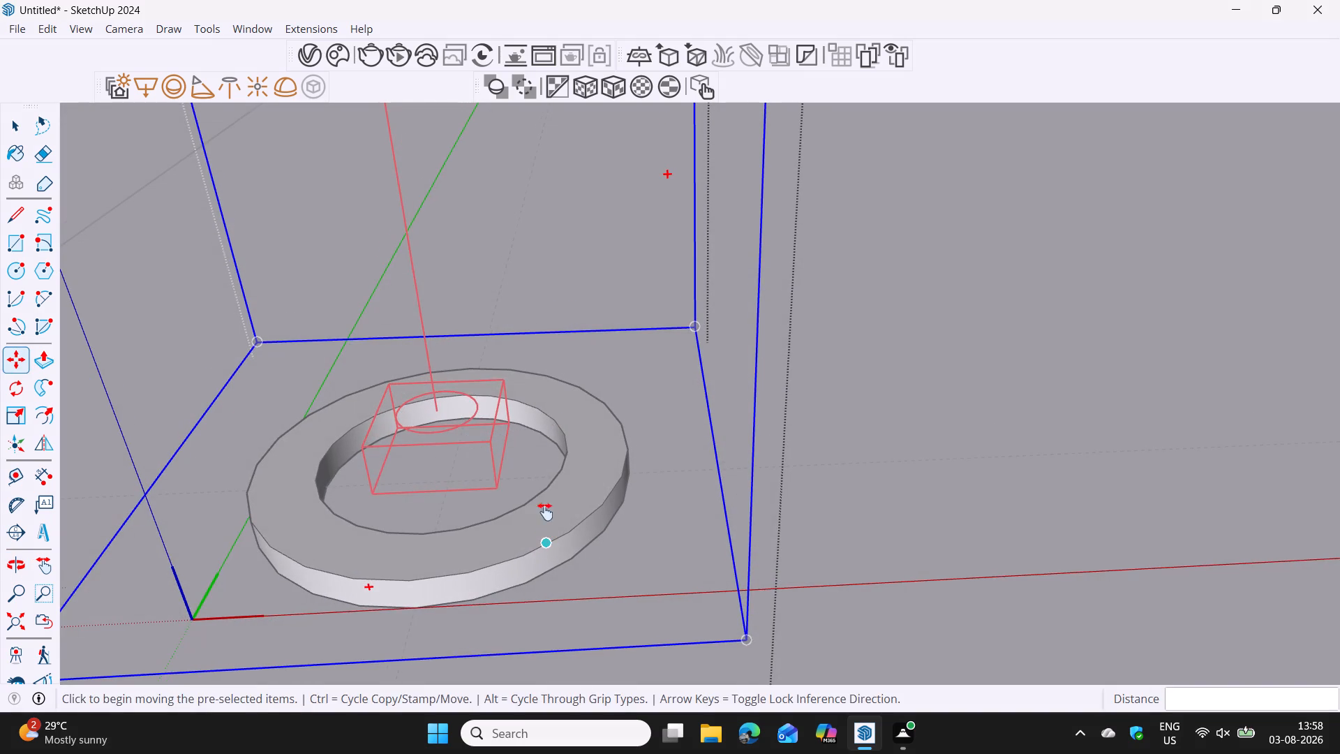
{"action": "middle_click_drag", "start_coordinate": [545, 512], "coordinate": [543, 411], "text": "shift"}
{"action": "middle_click_drag", "start_coordinate": [581, 493], "coordinate": [556, 325]}
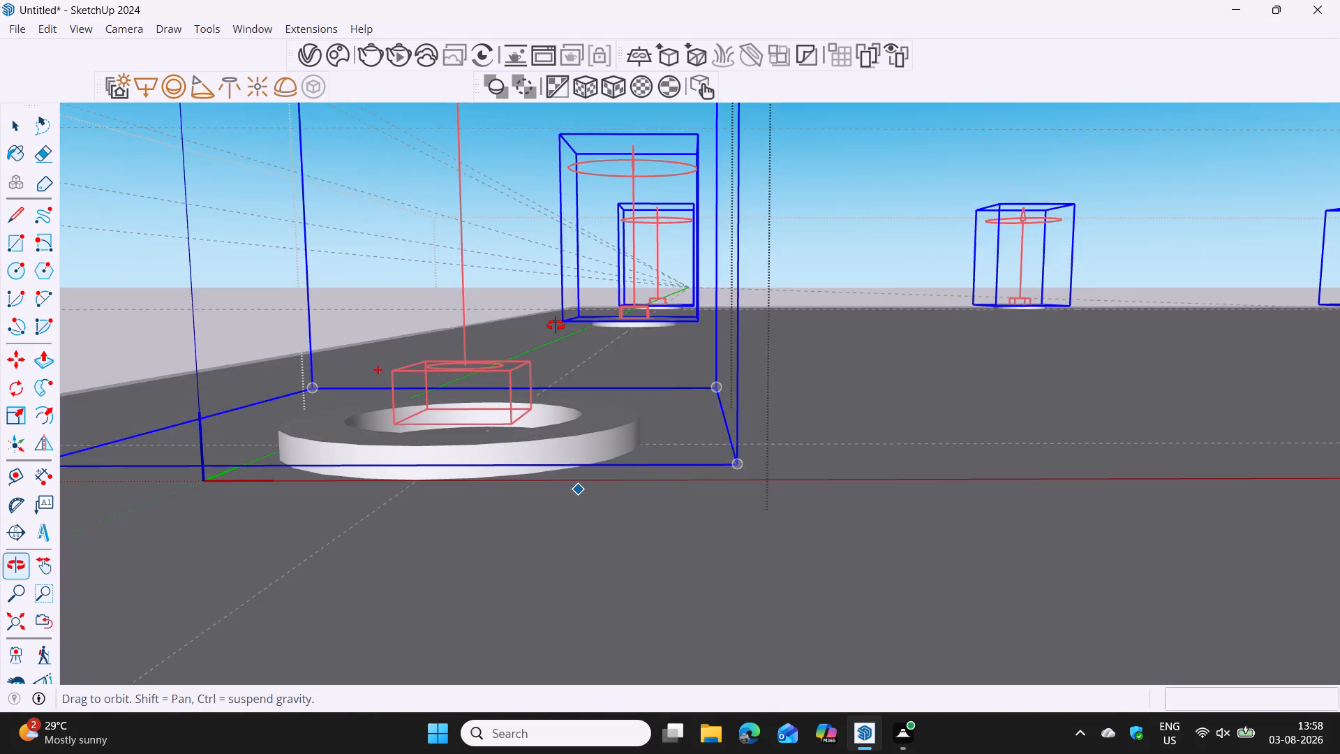
{"action": "middle_click_drag", "start_coordinate": [556, 325], "coordinate": [556, 298]}
{"action": "scroll", "coordinate": [802, 451], "scroll_direction": "up", "scroll_amount": 6}
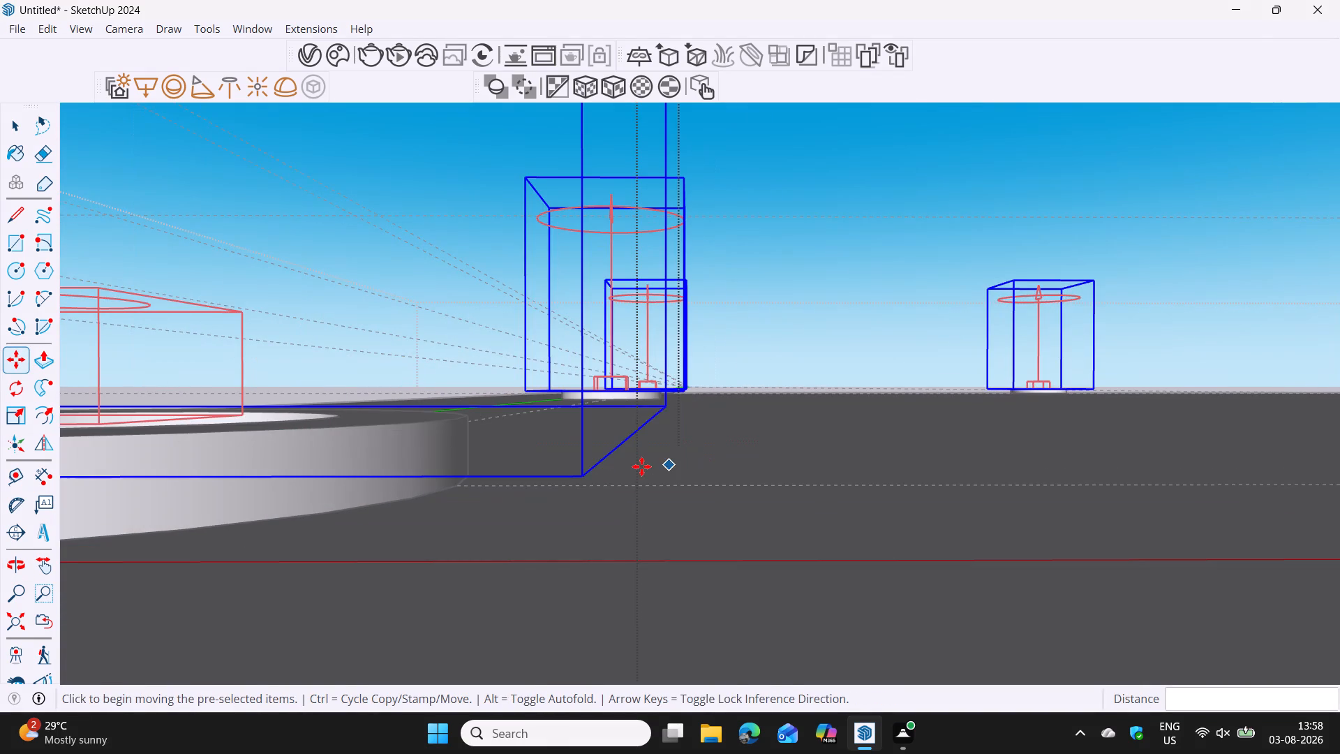
{"action": "left_click", "coordinate": [583, 475]}
{"action": "key", "text": "Up"}
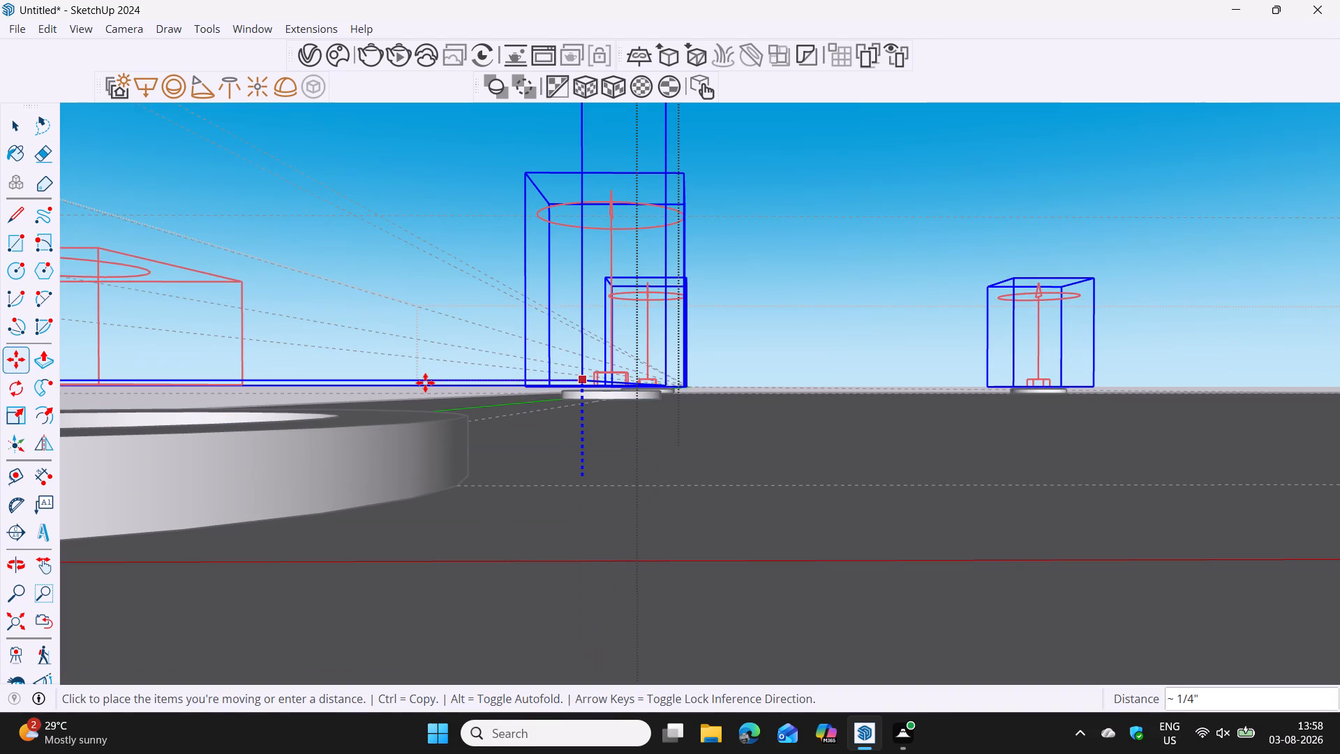
{"action": "left_click", "coordinate": [425, 383]}
{"action": "scroll", "coordinate": [693, 514], "scroll_direction": "down", "scroll_amount": 12}
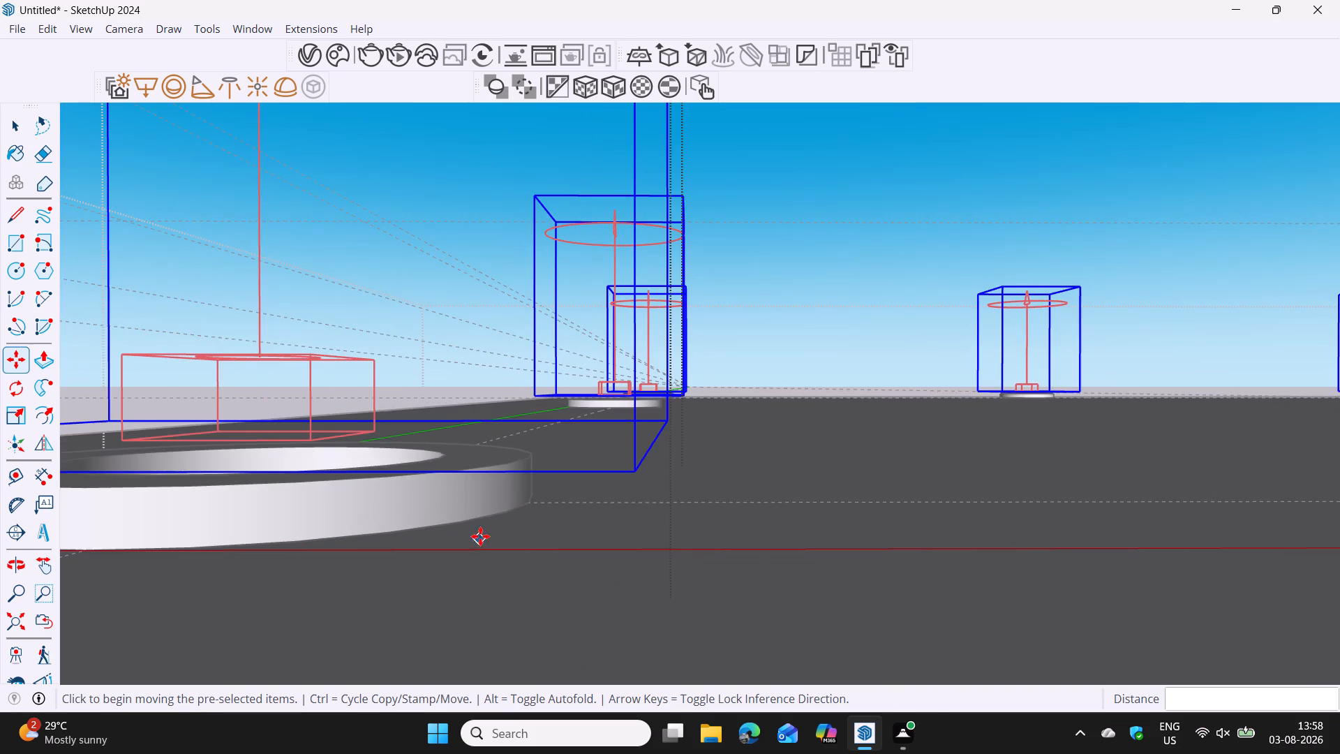
{"action": "middle_click_drag", "start_coordinate": [444, 526], "coordinate": [644, 443], "text": "shift"}
{"action": "middle_click_drag", "start_coordinate": [650, 445], "coordinate": [658, 518]}
{"action": "scroll", "coordinate": [658, 518], "scroll_direction": "down", "scroll_amount": 2}
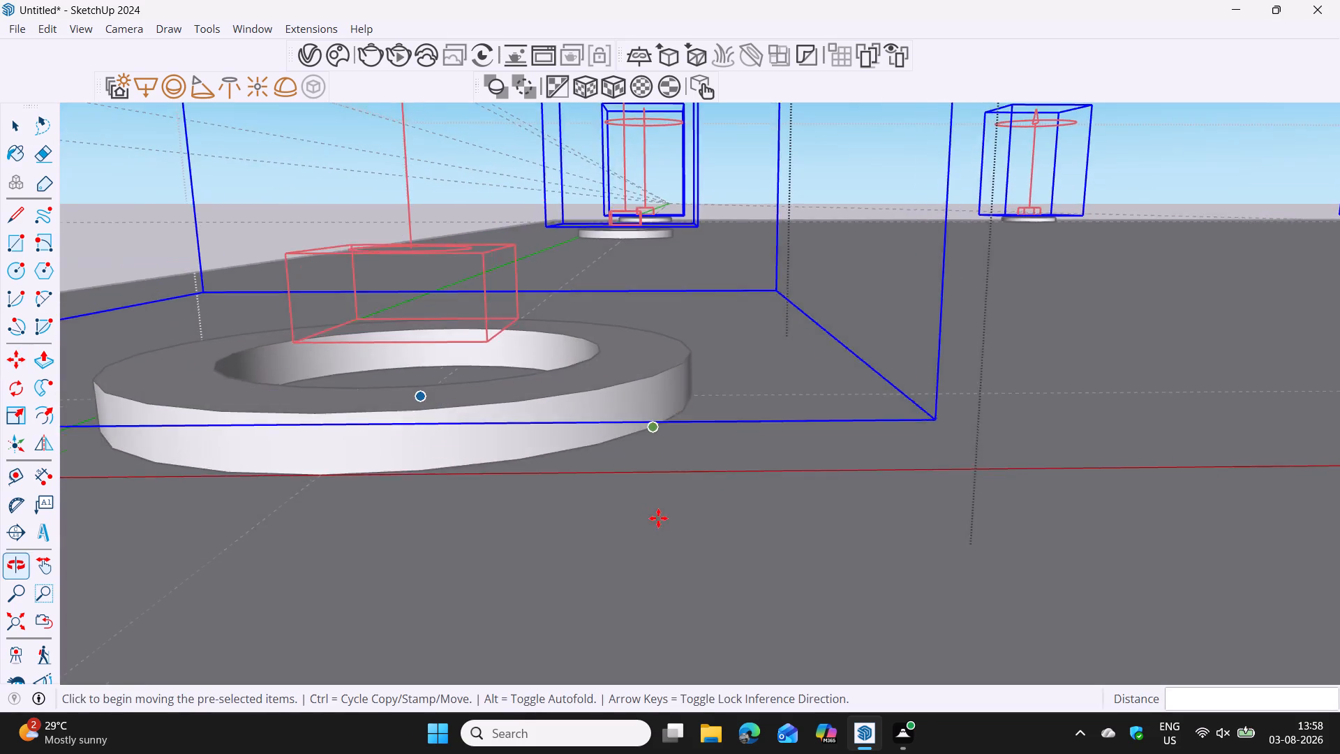
{"action": "scroll", "coordinate": [658, 518], "scroll_direction": "down", "scroll_amount": 15}
{"action": "key", "text": "space"}
Close the ring component and the slab group to return to the top level of the model.
{"action": "scroll", "coordinate": [753, 486], "scroll_direction": "down", "scroll_amount": 14}
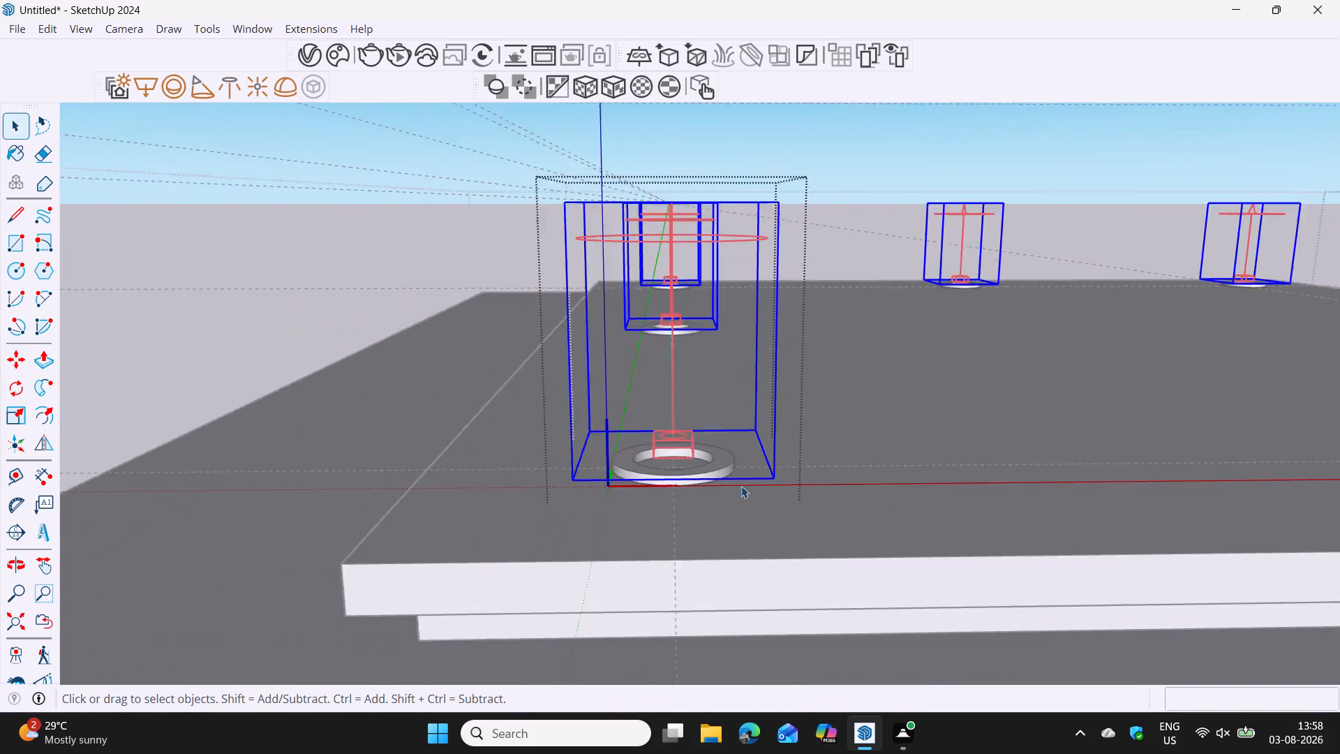
{"action": "scroll", "coordinate": [741, 486], "scroll_direction": "down", "scroll_amount": 7}
{"action": "left_click", "coordinate": [257, 436]}
{"action": "left_click", "coordinate": [257, 436]}
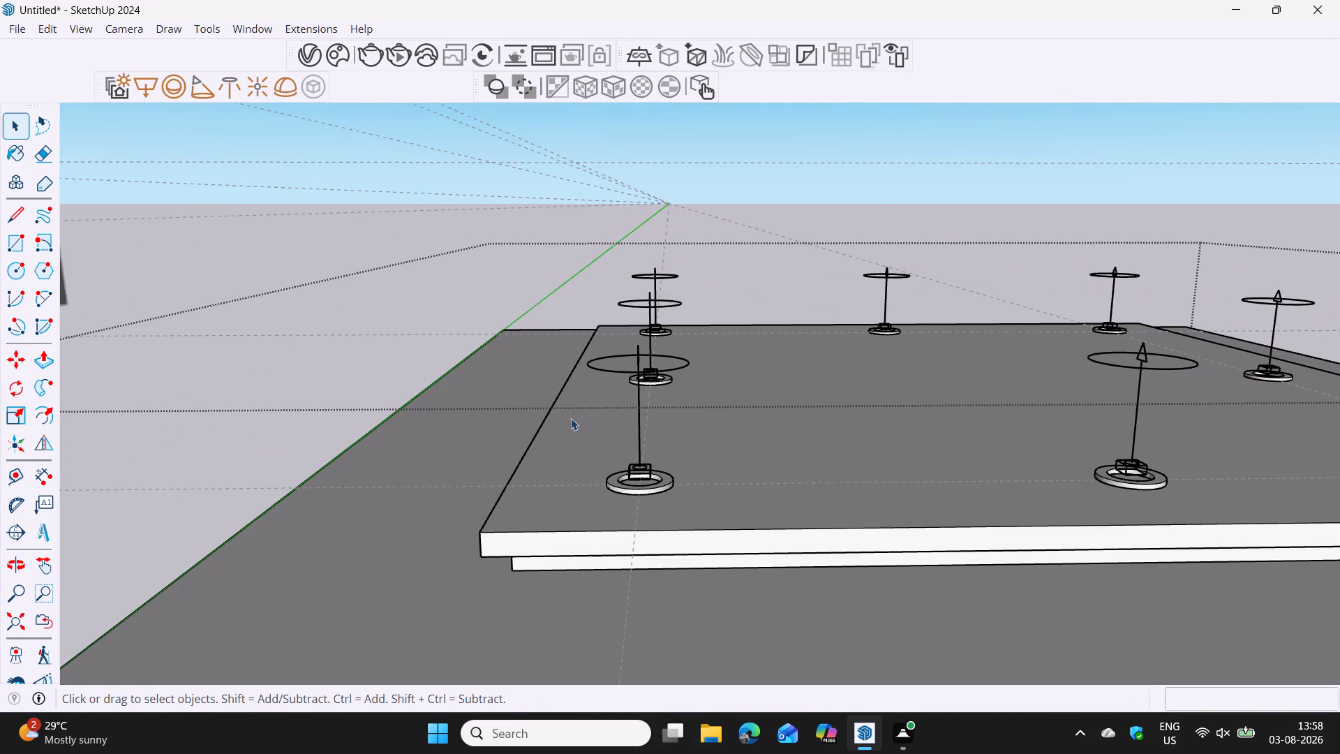
{"action": "middle_click_drag", "start_coordinate": [754, 424], "coordinate": [674, 454]}
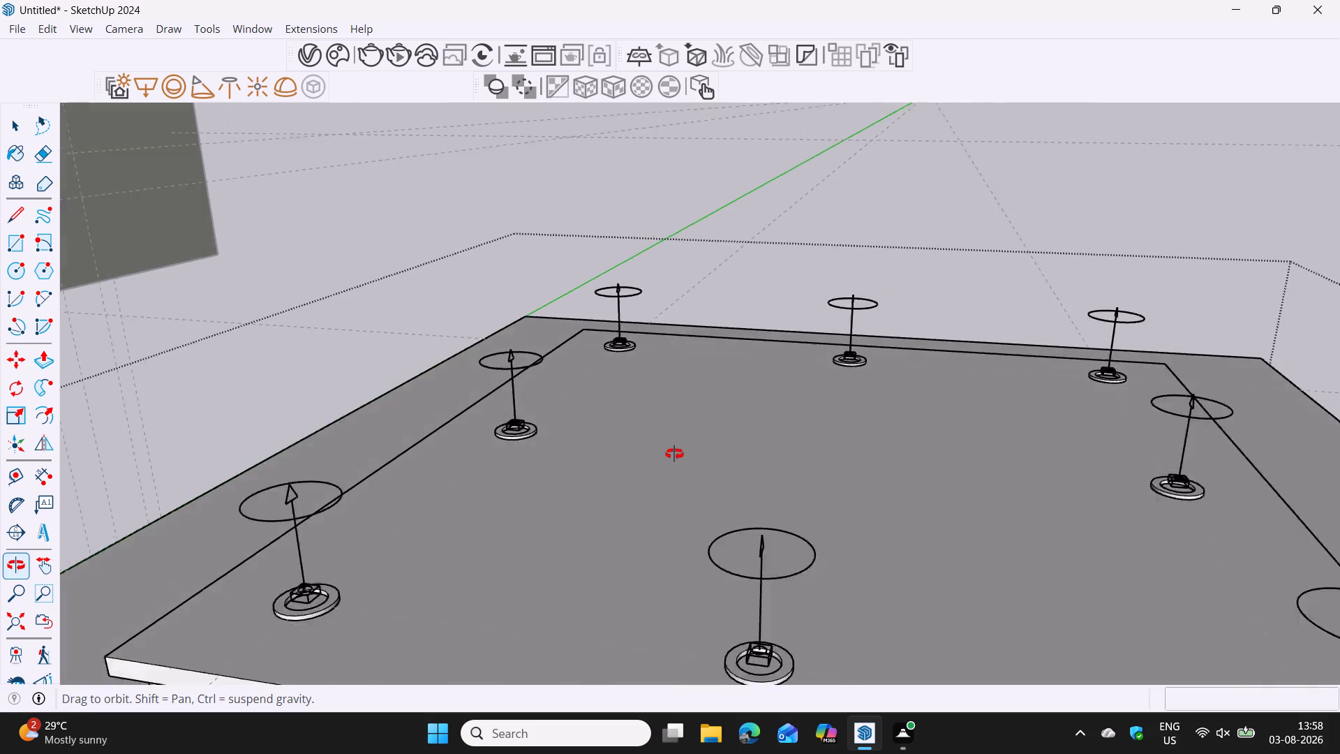
{"action": "middle_click_drag", "start_coordinate": [674, 454], "coordinate": [680, 450]}
{"action": "scroll", "coordinate": [682, 450], "scroll_direction": "down", "scroll_amount": 11}
{"action": "scroll", "coordinate": [1159, 393], "scroll_direction": "down", "scroll_amount": 6}
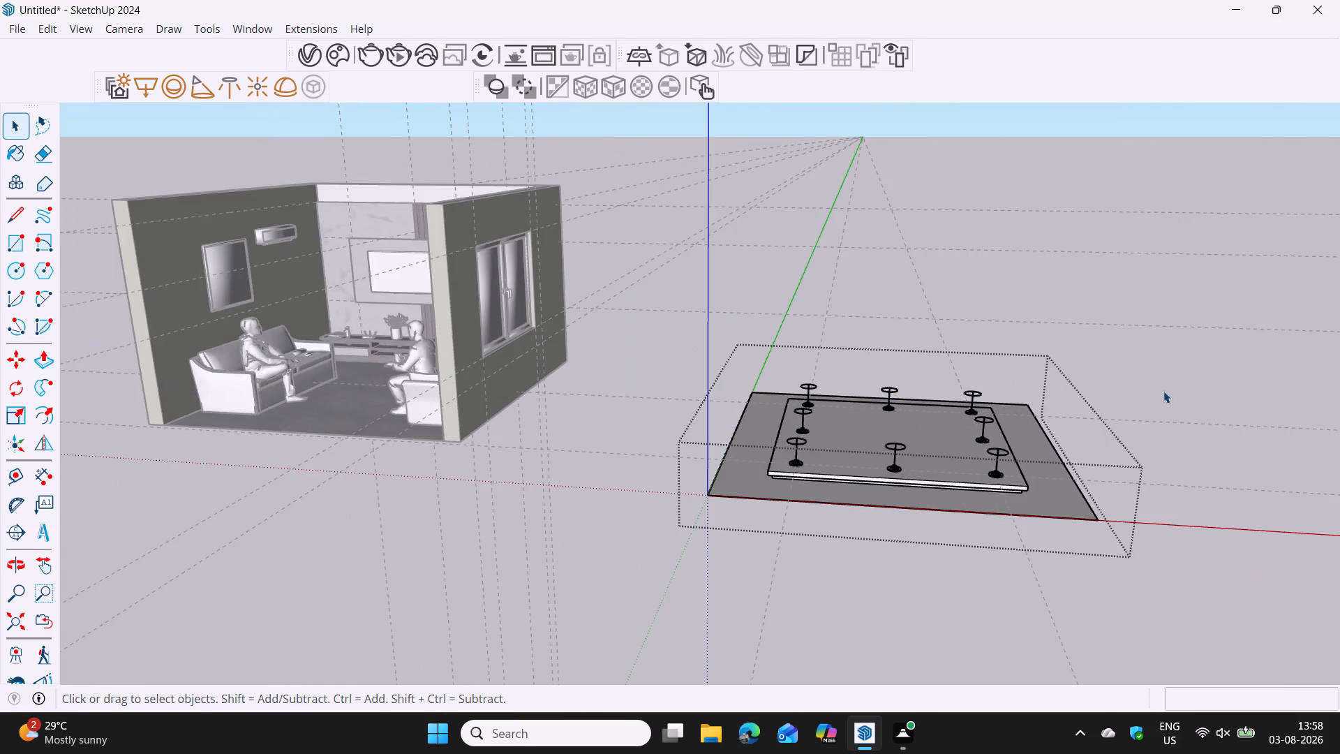
{"action": "left_click", "coordinate": [1163, 391]}
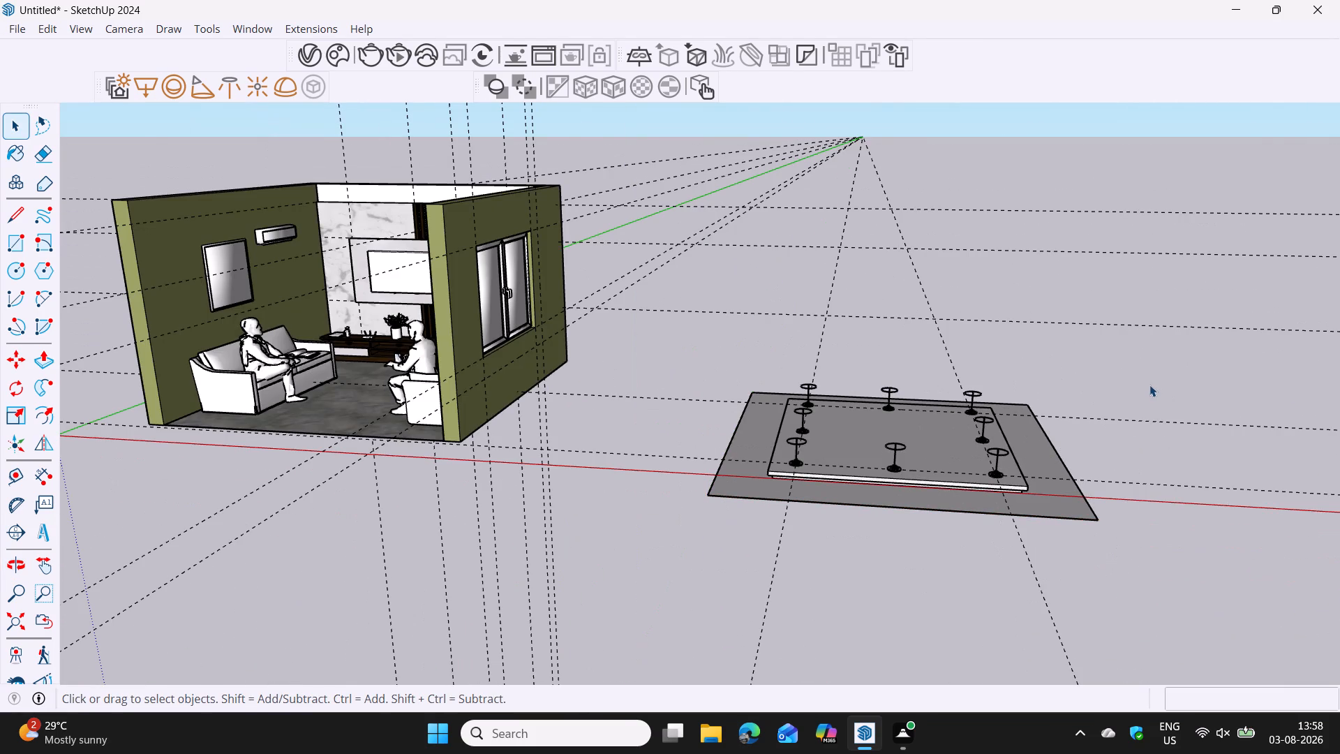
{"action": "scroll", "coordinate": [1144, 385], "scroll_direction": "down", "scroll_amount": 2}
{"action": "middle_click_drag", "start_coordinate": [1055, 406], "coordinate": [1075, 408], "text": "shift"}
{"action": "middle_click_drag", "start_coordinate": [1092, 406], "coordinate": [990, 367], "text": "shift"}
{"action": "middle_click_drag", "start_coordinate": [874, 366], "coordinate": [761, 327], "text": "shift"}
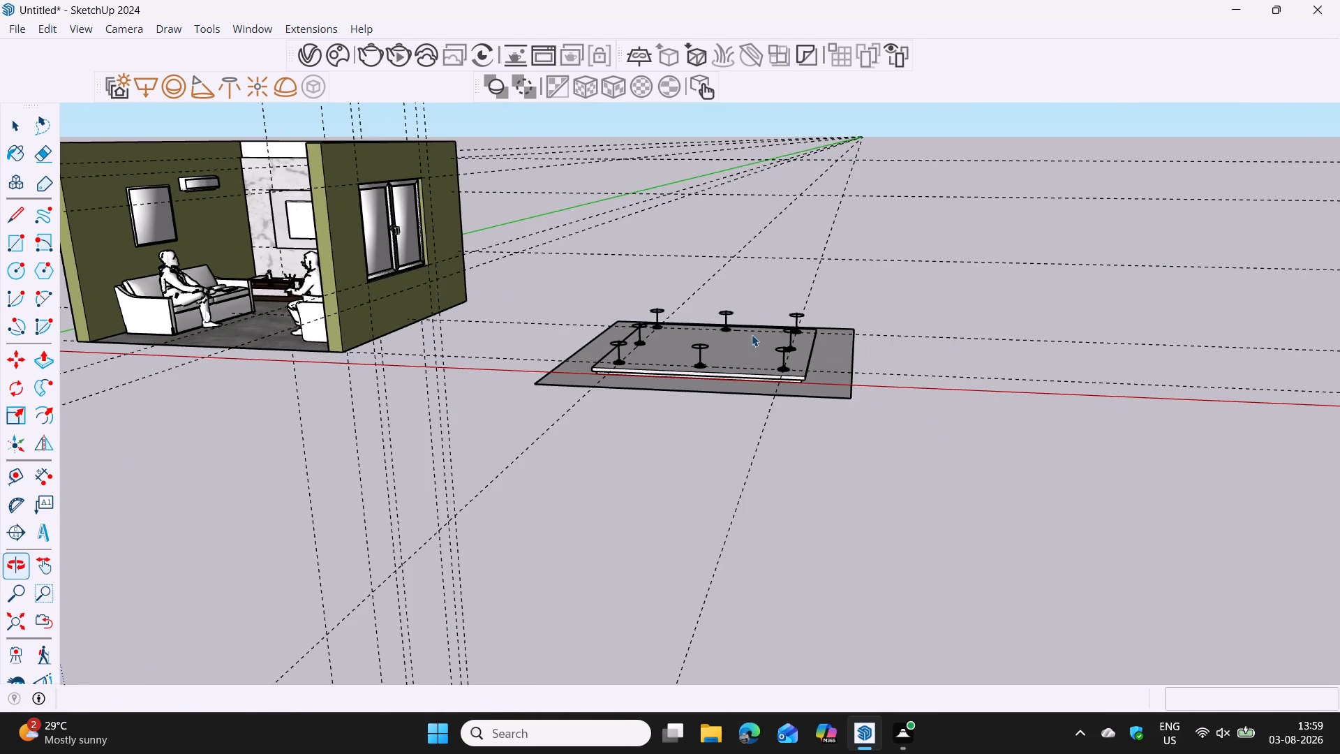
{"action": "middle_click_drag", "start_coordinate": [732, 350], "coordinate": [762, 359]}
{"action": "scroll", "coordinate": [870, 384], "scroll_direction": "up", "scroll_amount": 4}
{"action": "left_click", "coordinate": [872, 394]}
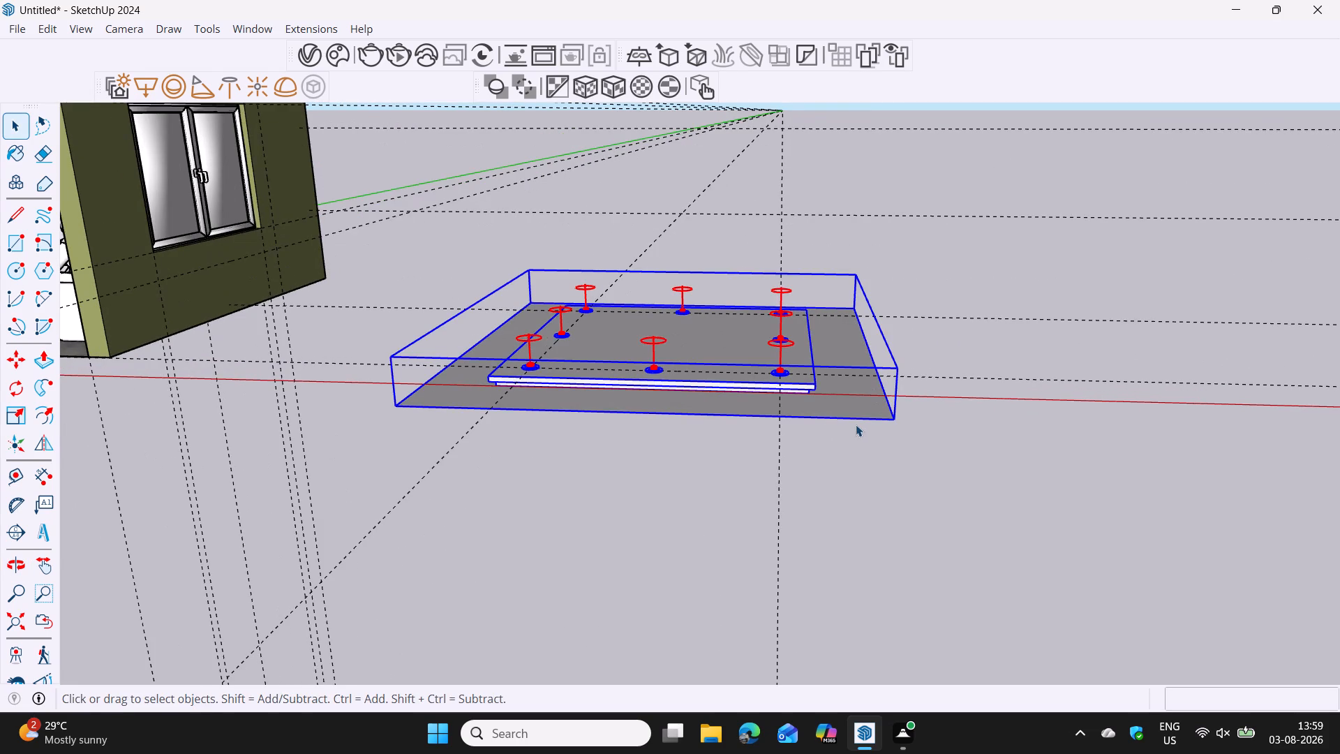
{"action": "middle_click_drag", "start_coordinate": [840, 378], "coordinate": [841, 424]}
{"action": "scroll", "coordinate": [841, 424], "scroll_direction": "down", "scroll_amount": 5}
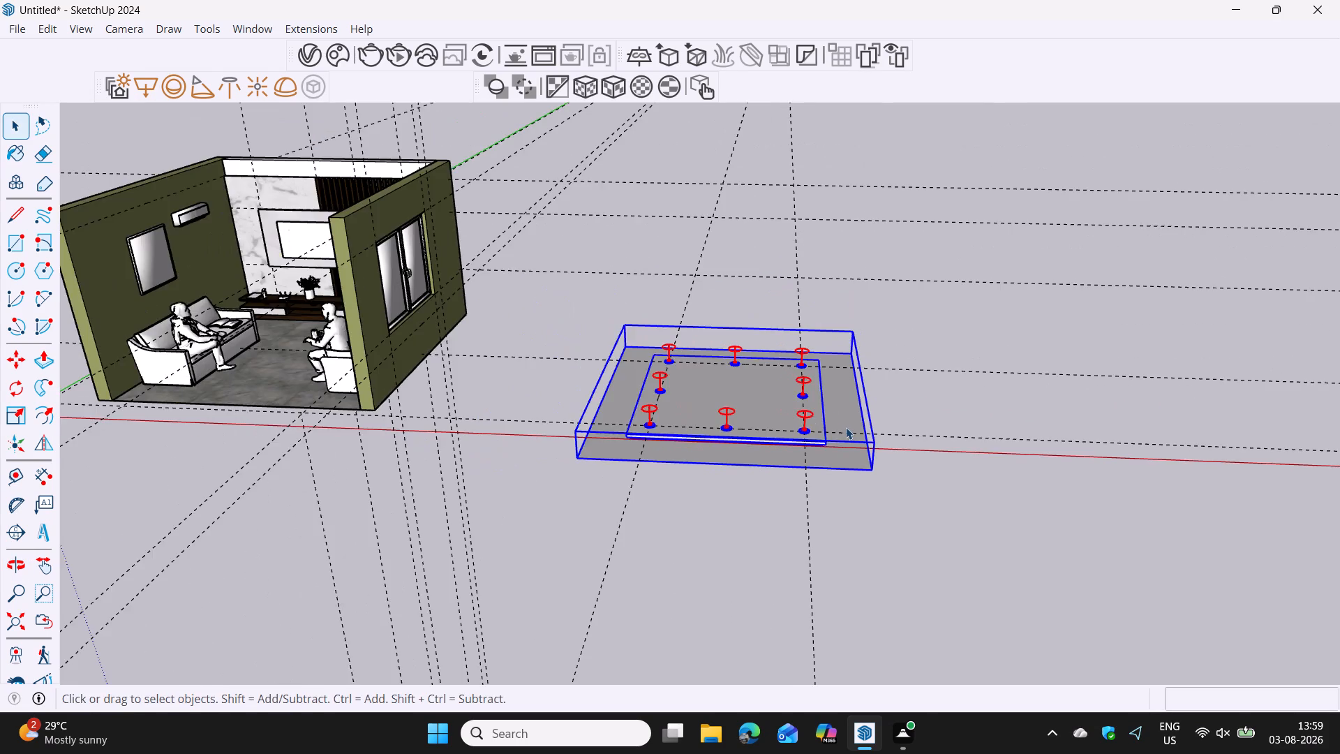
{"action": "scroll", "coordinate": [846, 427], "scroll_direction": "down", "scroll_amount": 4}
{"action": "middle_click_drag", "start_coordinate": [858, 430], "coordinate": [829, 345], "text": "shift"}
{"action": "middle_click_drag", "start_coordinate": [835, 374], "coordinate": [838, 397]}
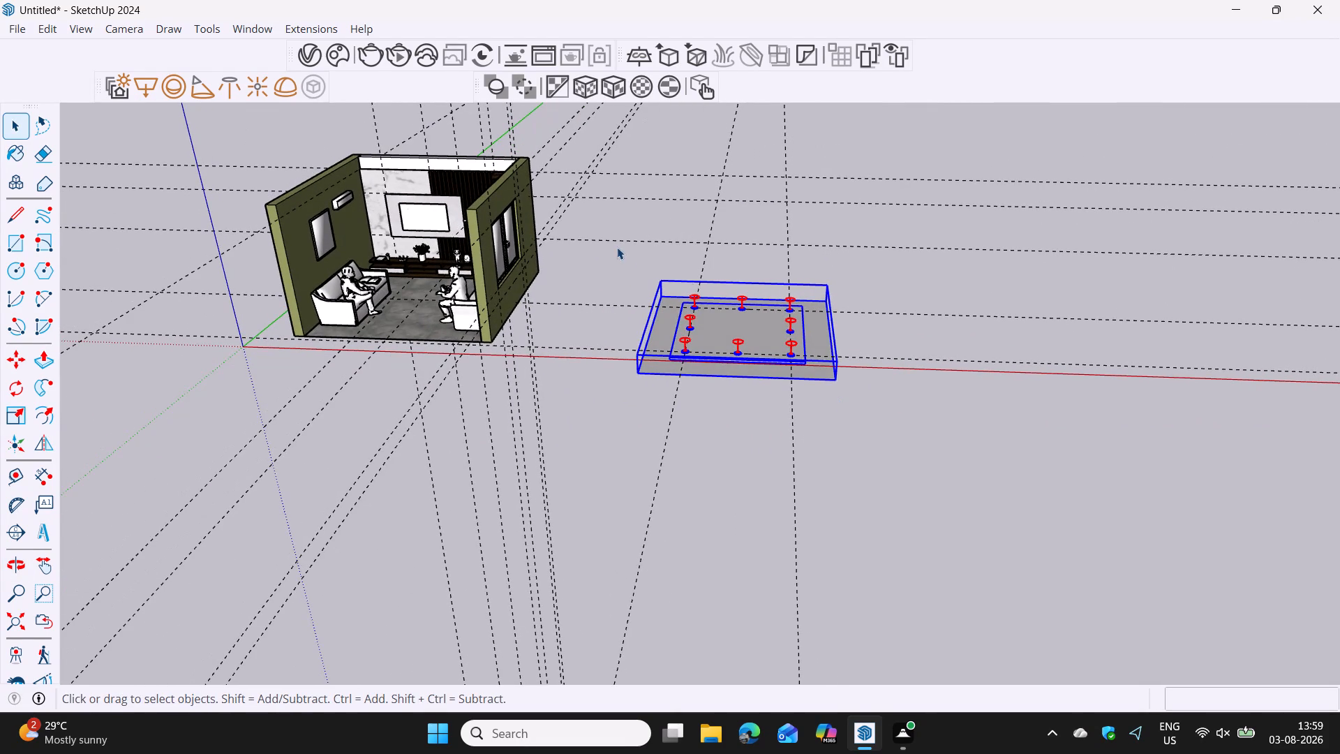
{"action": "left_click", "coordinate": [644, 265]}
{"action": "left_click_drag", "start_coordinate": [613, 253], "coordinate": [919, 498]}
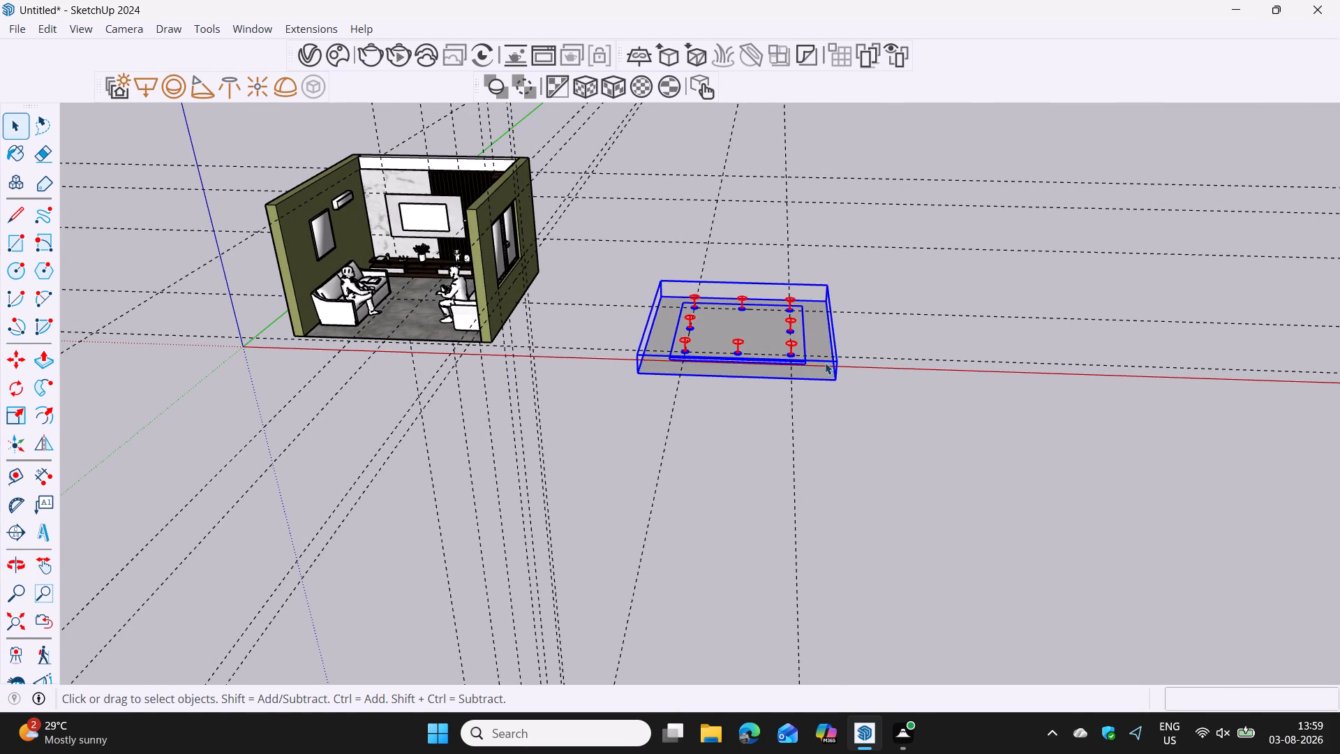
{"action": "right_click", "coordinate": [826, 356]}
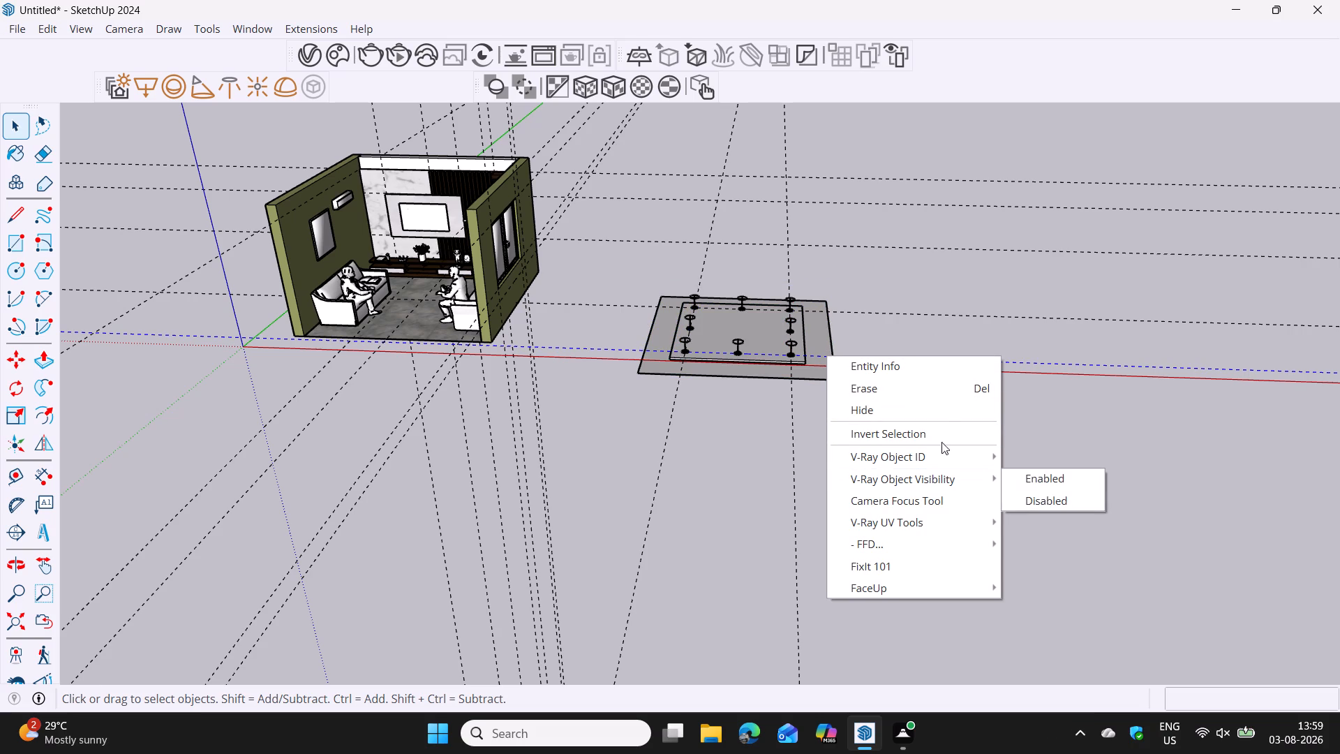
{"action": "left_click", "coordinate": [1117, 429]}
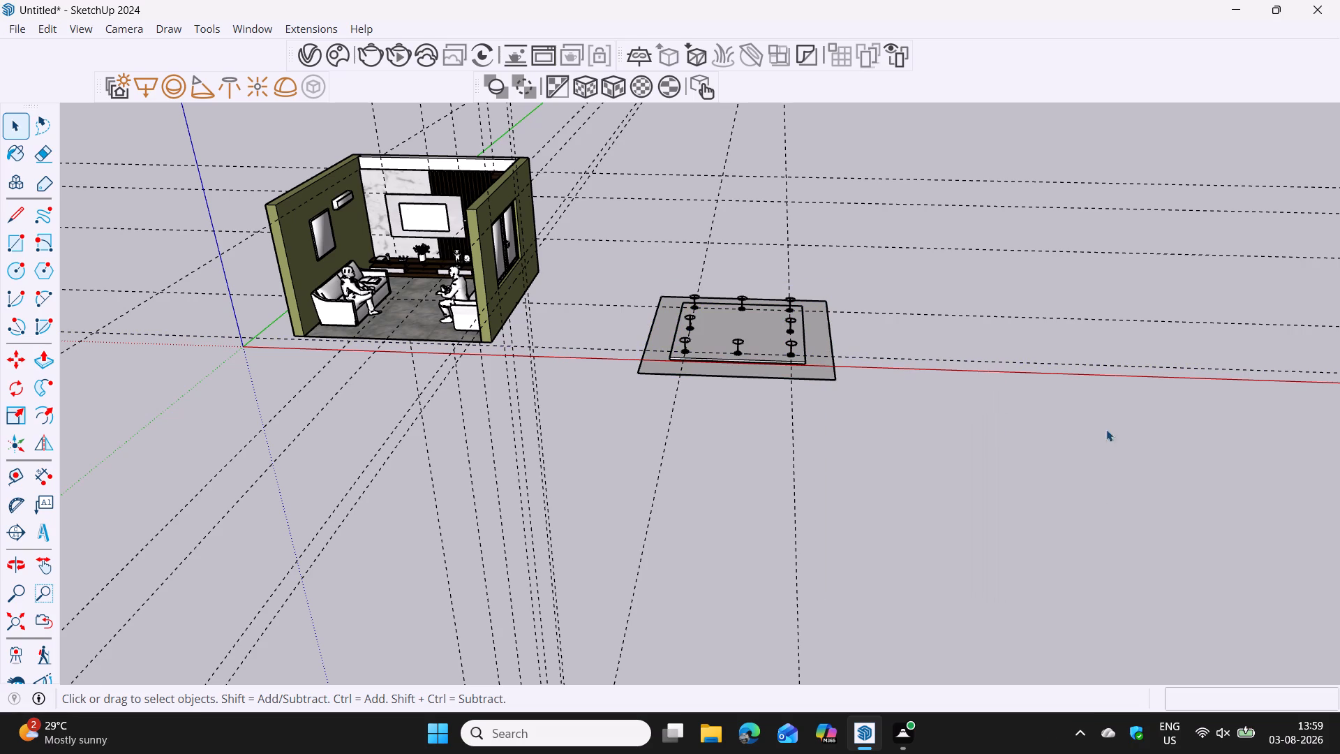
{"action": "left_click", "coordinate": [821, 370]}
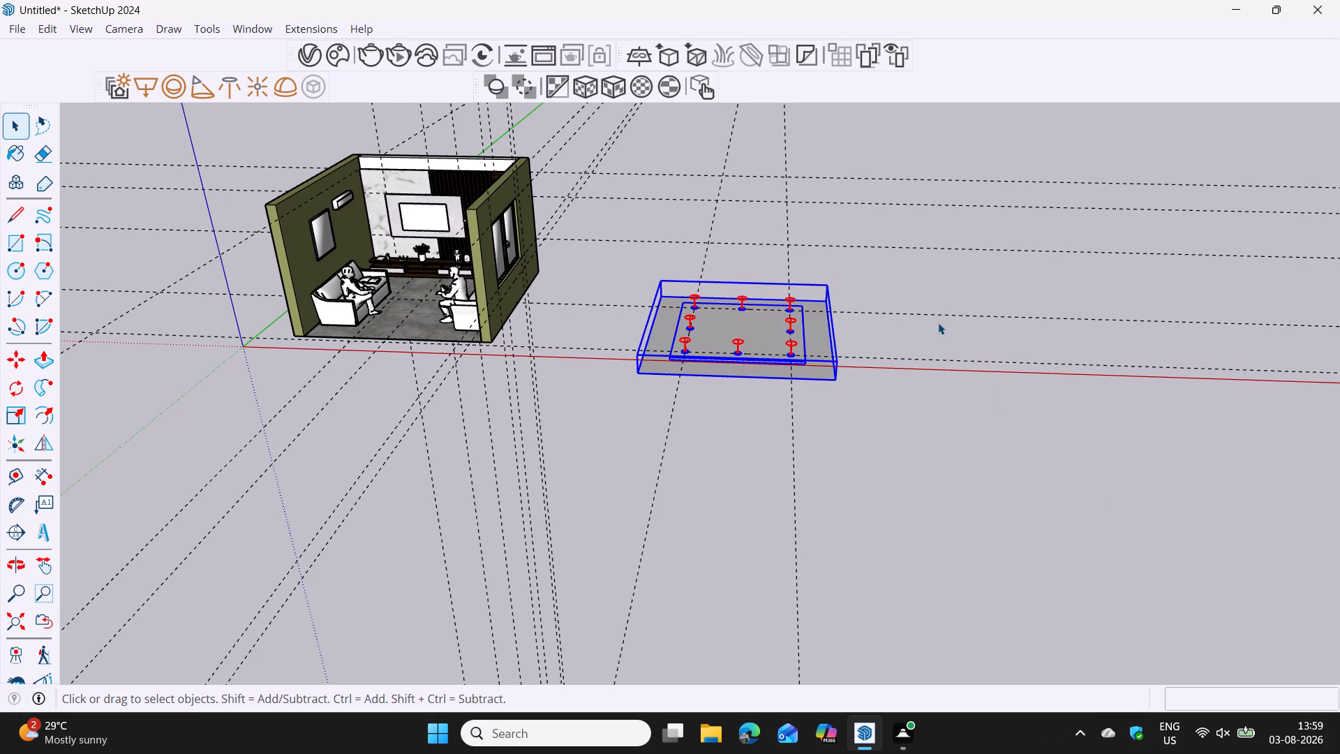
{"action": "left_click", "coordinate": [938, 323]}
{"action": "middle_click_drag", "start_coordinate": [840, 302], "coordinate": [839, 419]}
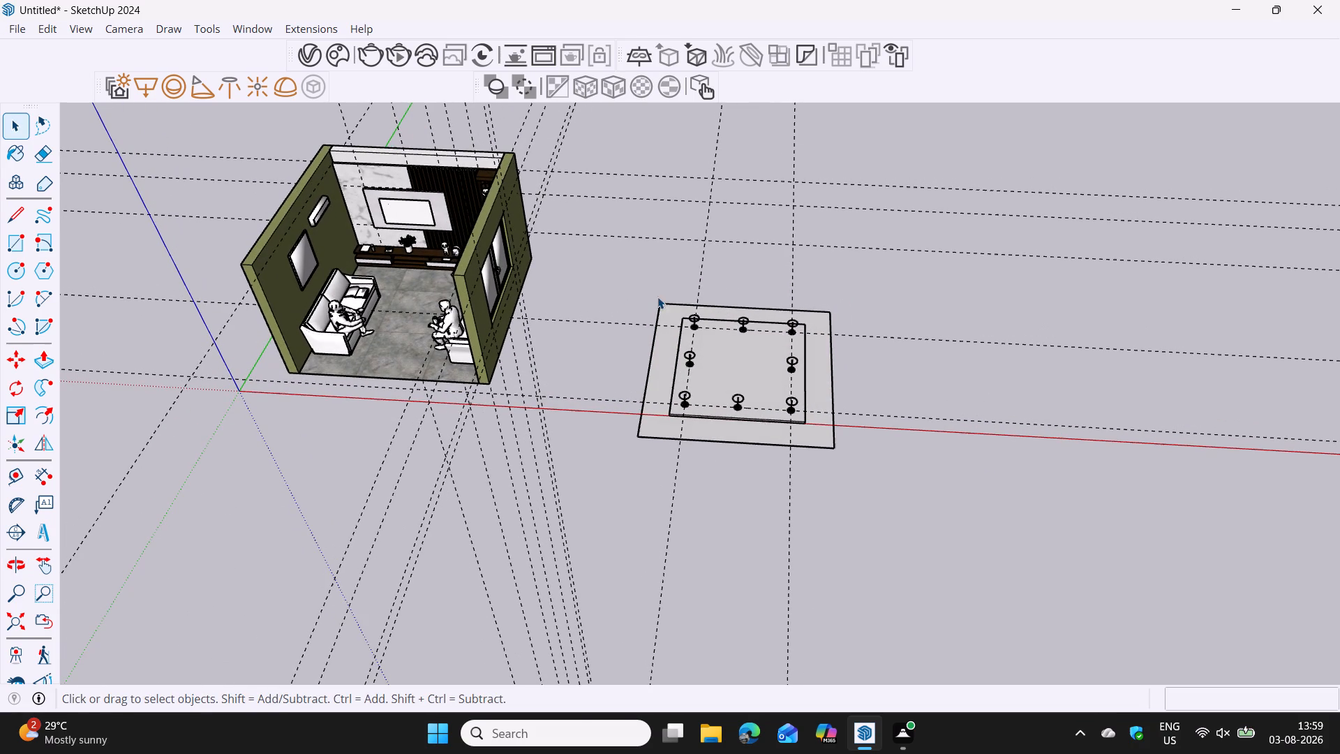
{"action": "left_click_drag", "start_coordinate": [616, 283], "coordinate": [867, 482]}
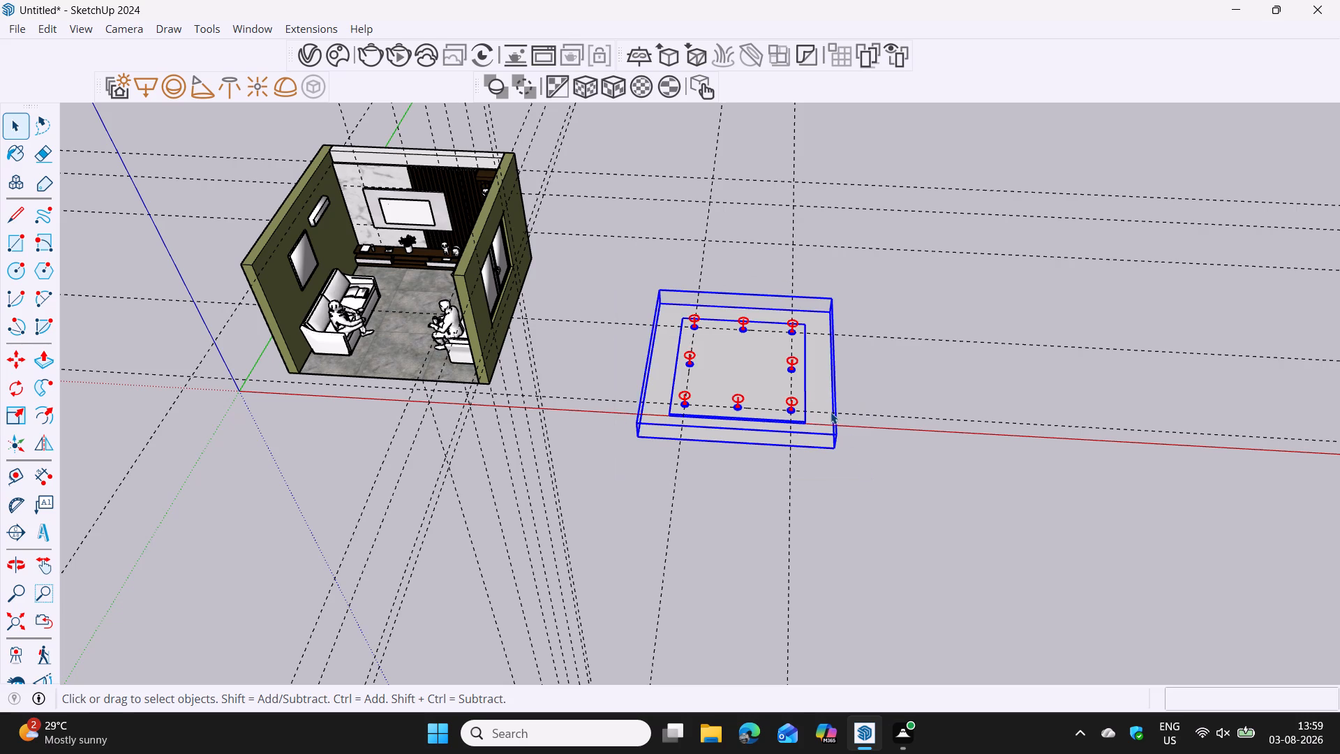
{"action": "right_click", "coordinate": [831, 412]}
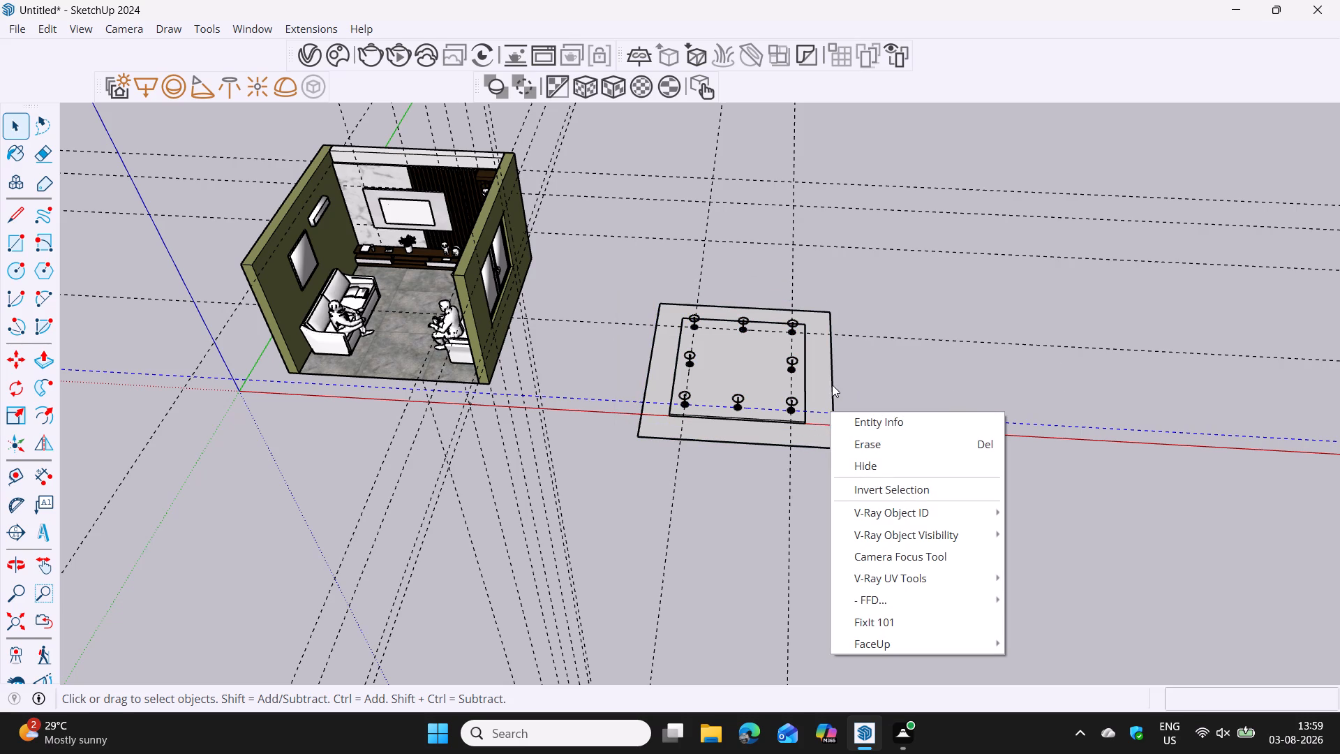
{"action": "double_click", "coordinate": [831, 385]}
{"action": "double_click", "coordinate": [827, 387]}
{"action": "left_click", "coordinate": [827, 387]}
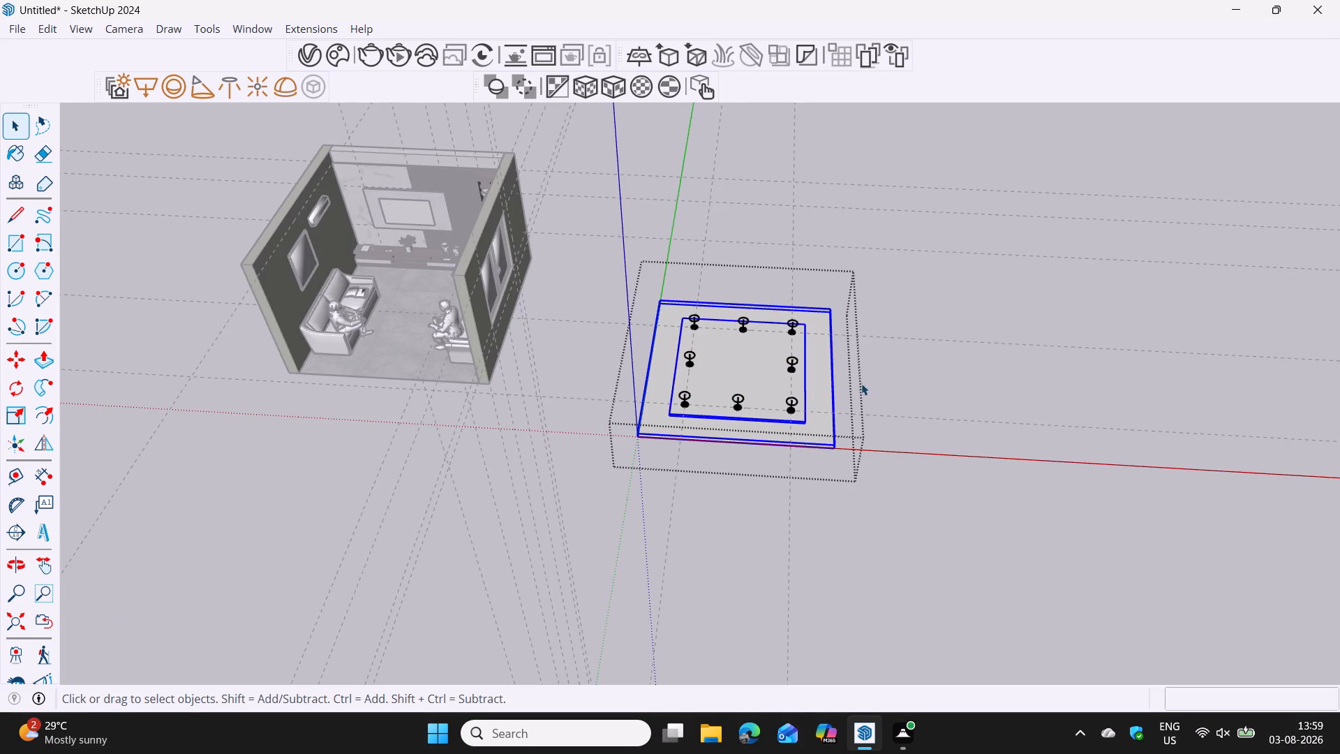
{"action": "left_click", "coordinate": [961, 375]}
Explode the slab group that holds the rings and IES lights.
{"action": "left_click_drag", "start_coordinate": [629, 279], "coordinate": [844, 487]}
{"action": "right_click", "coordinate": [819, 437]}
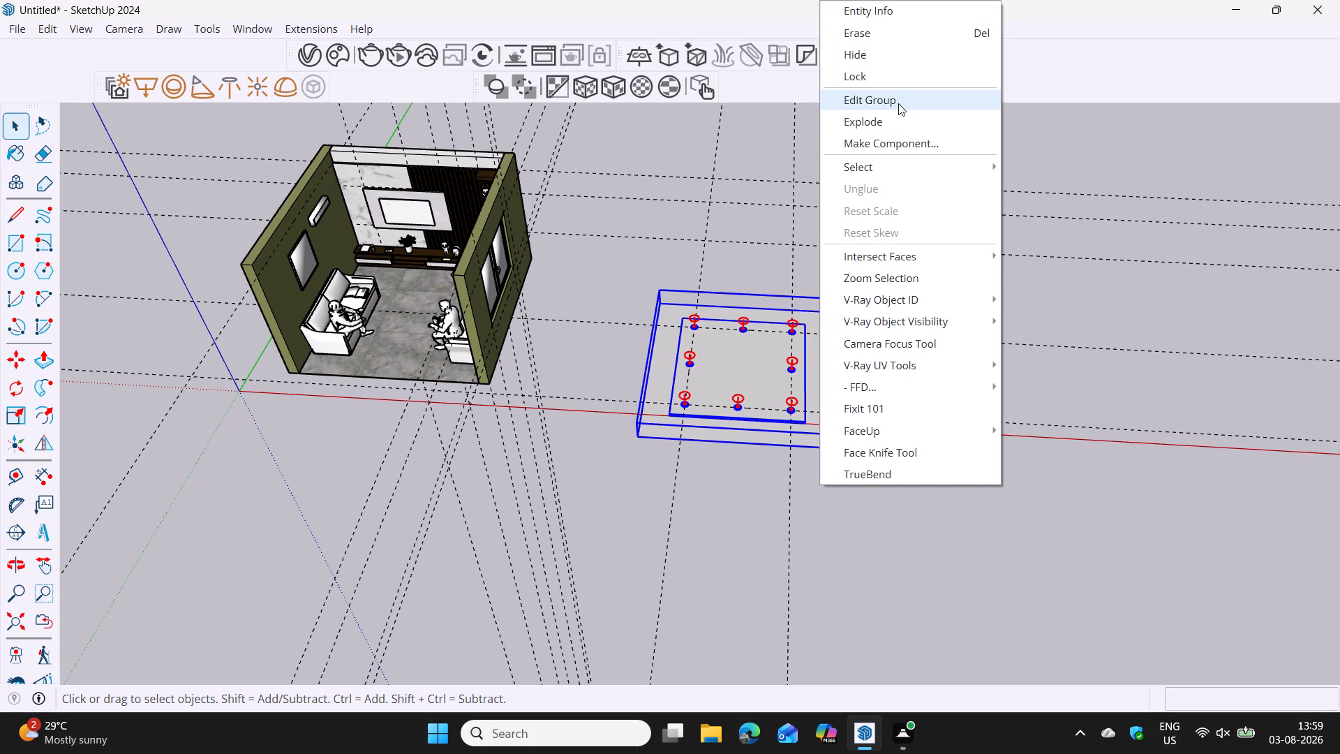
{"action": "left_click", "coordinate": [891, 121]}
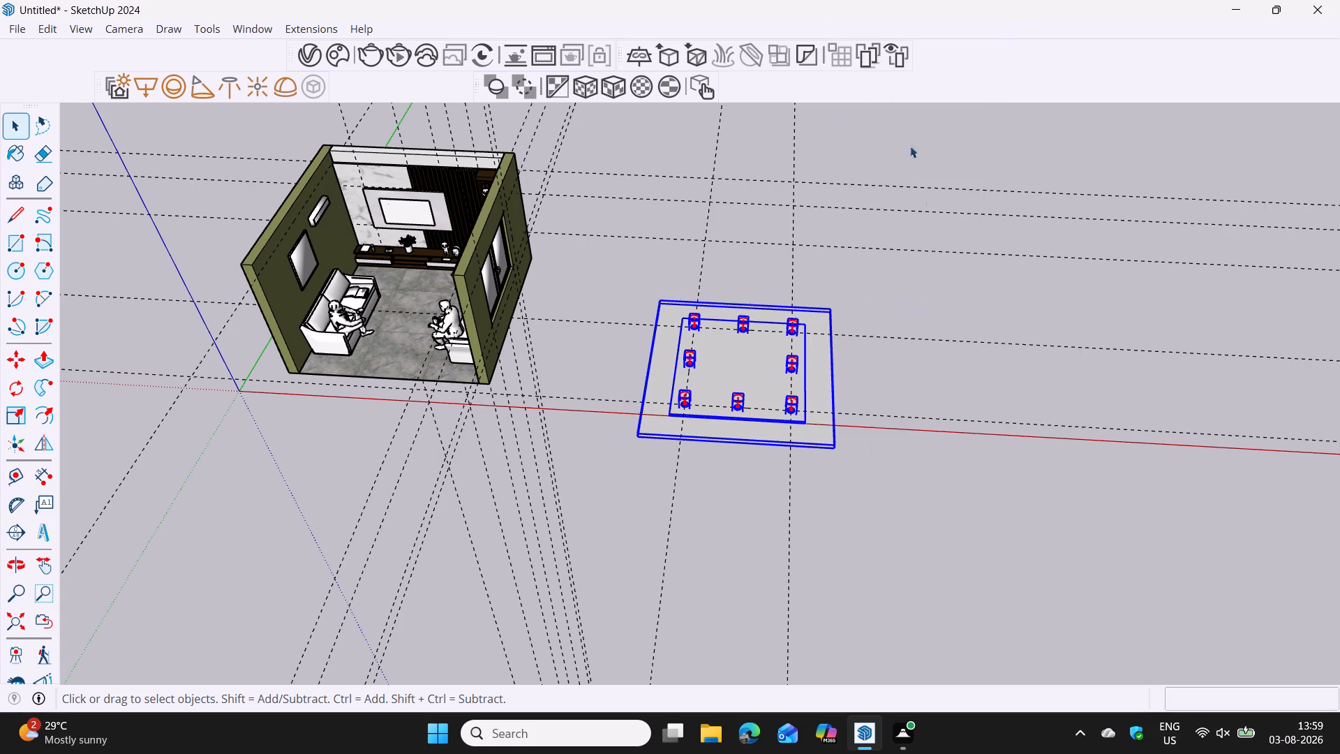
Select the whole slab with its eight ring lights and make it a single group.
{"action": "left_click", "coordinate": [900, 406]}
{"action": "left_click_drag", "start_coordinate": [582, 263], "coordinate": [893, 506]}
{"action": "right_click", "coordinate": [820, 434]}
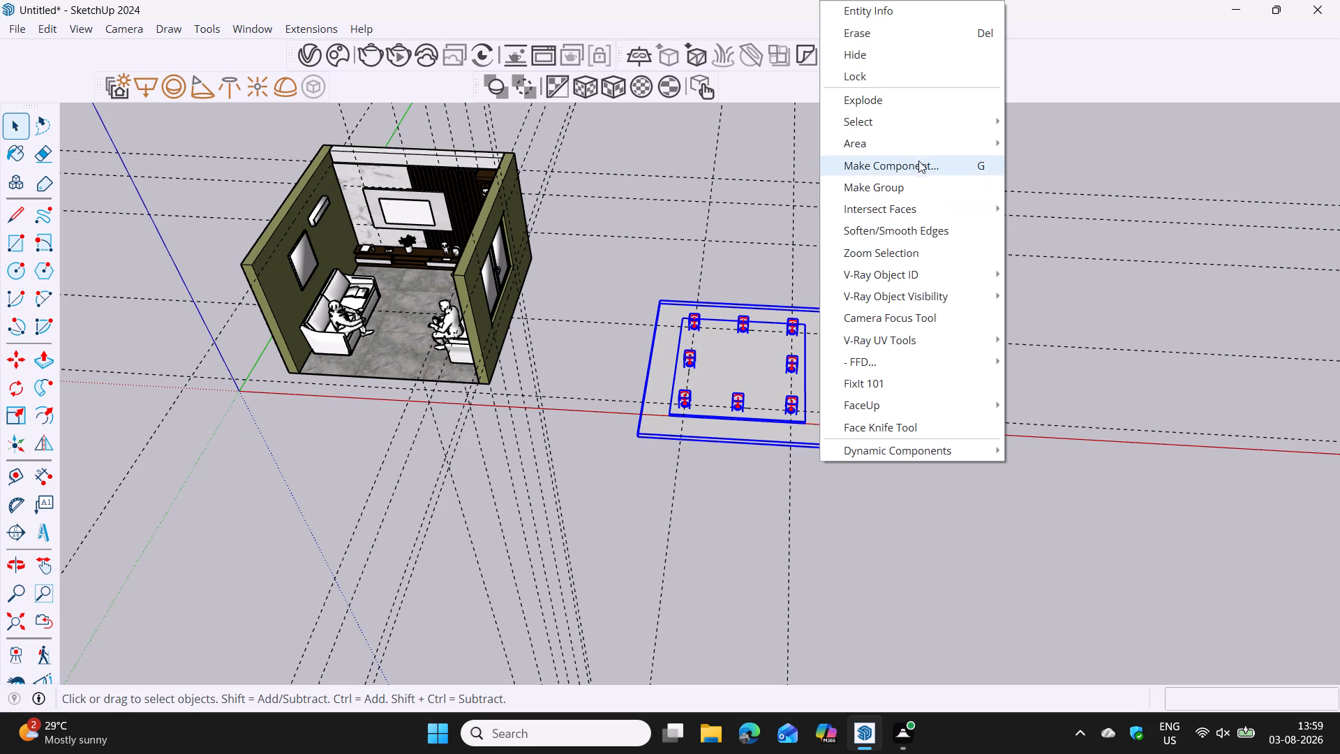
{"action": "left_click", "coordinate": [910, 186]}
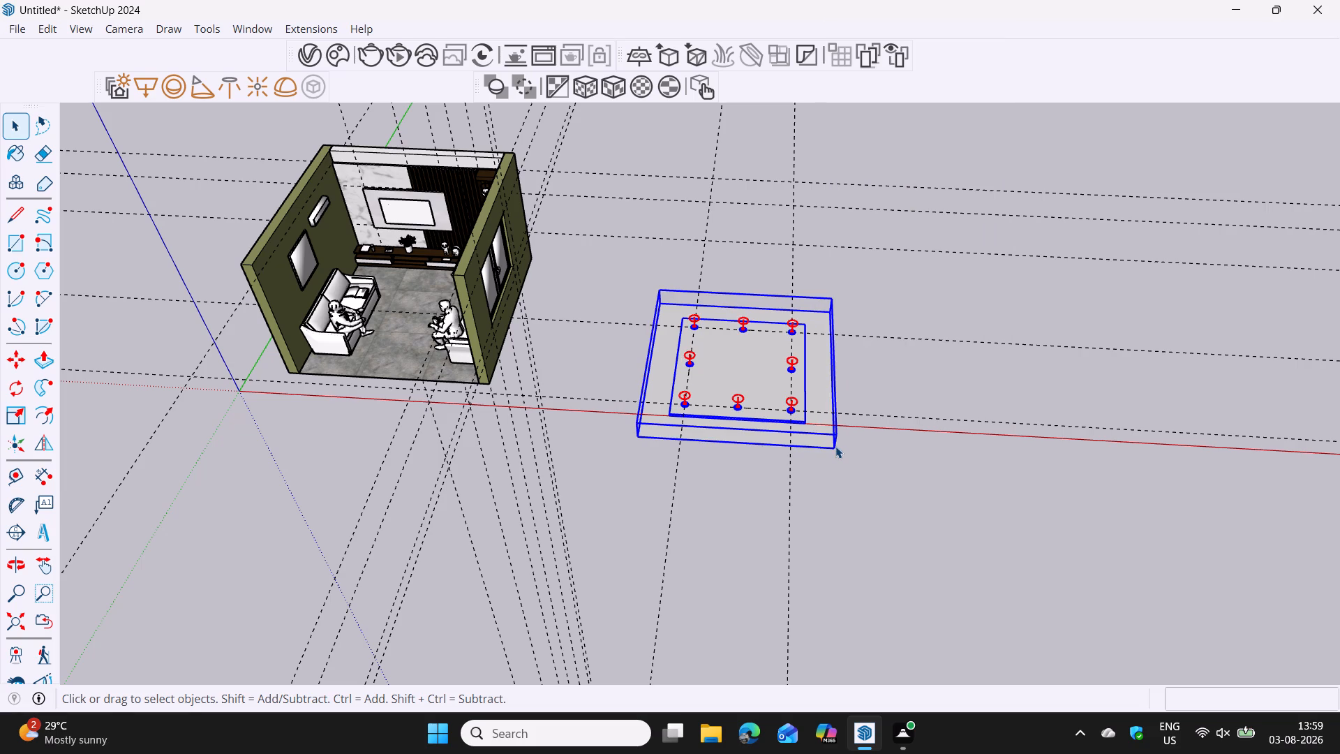
Flip the slab group vertically about its horizontal plane so that the ring lights point downward.
{"action": "middle_click_drag", "start_coordinate": [784, 488], "coordinate": [840, 343]}
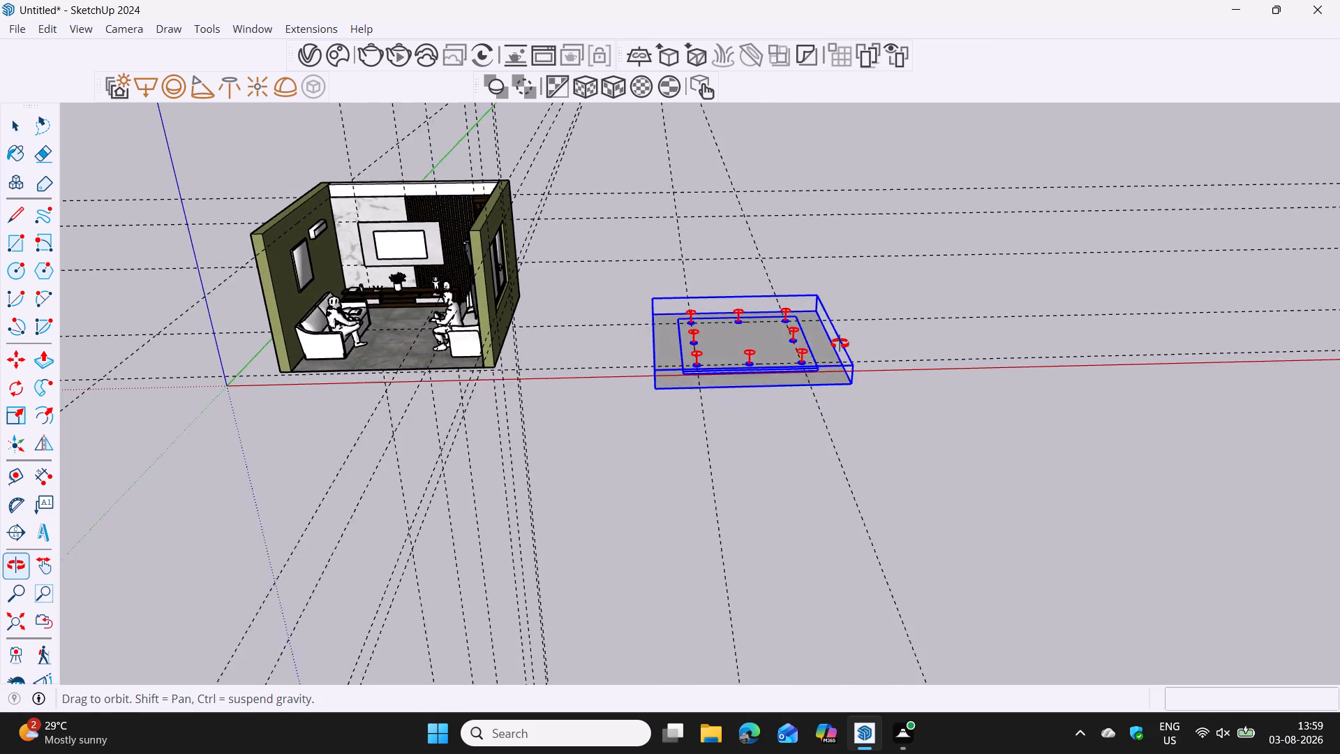
{"action": "middle_click_drag", "start_coordinate": [840, 343], "coordinate": [840, 340]}
{"action": "scroll", "coordinate": [107, 567], "scroll_direction": "up", "scroll_amount": 3}
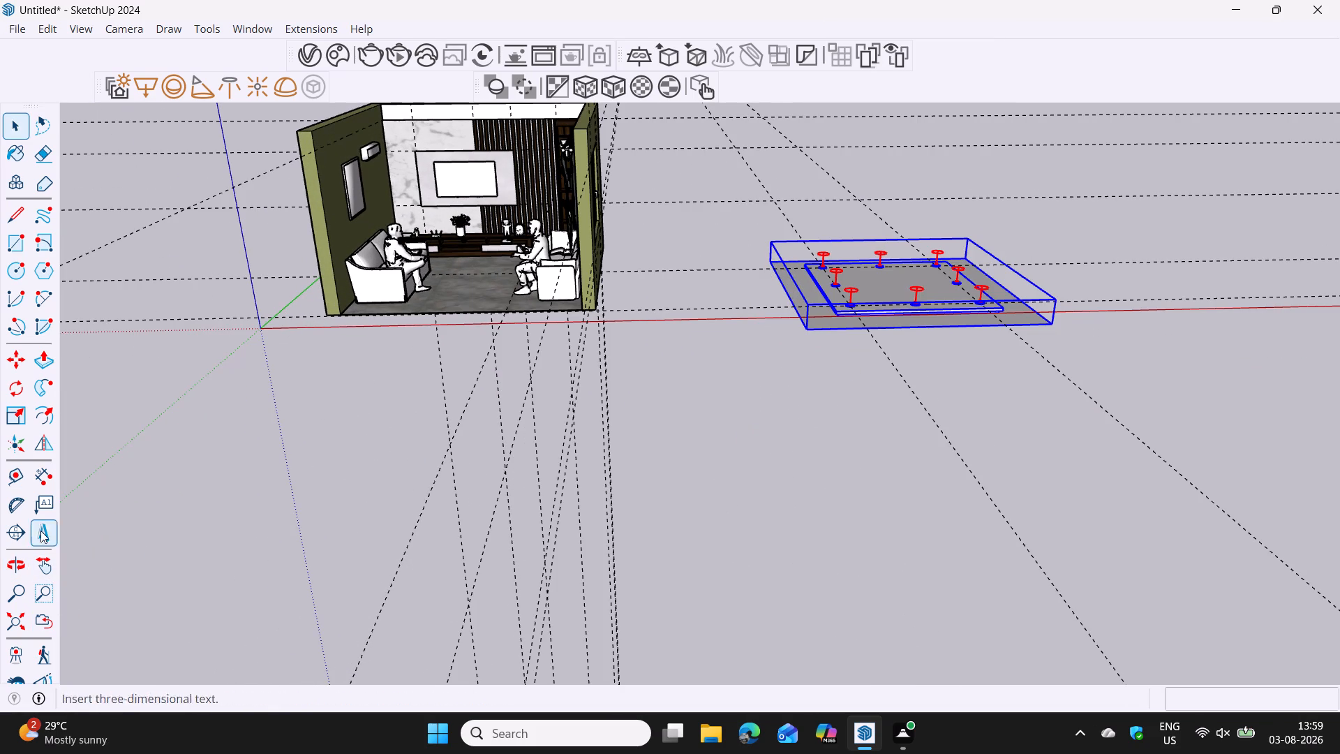
{"action": "left_click", "coordinate": [52, 439]}
{"action": "scroll", "coordinate": [926, 367], "scroll_direction": "up", "scroll_amount": 3}
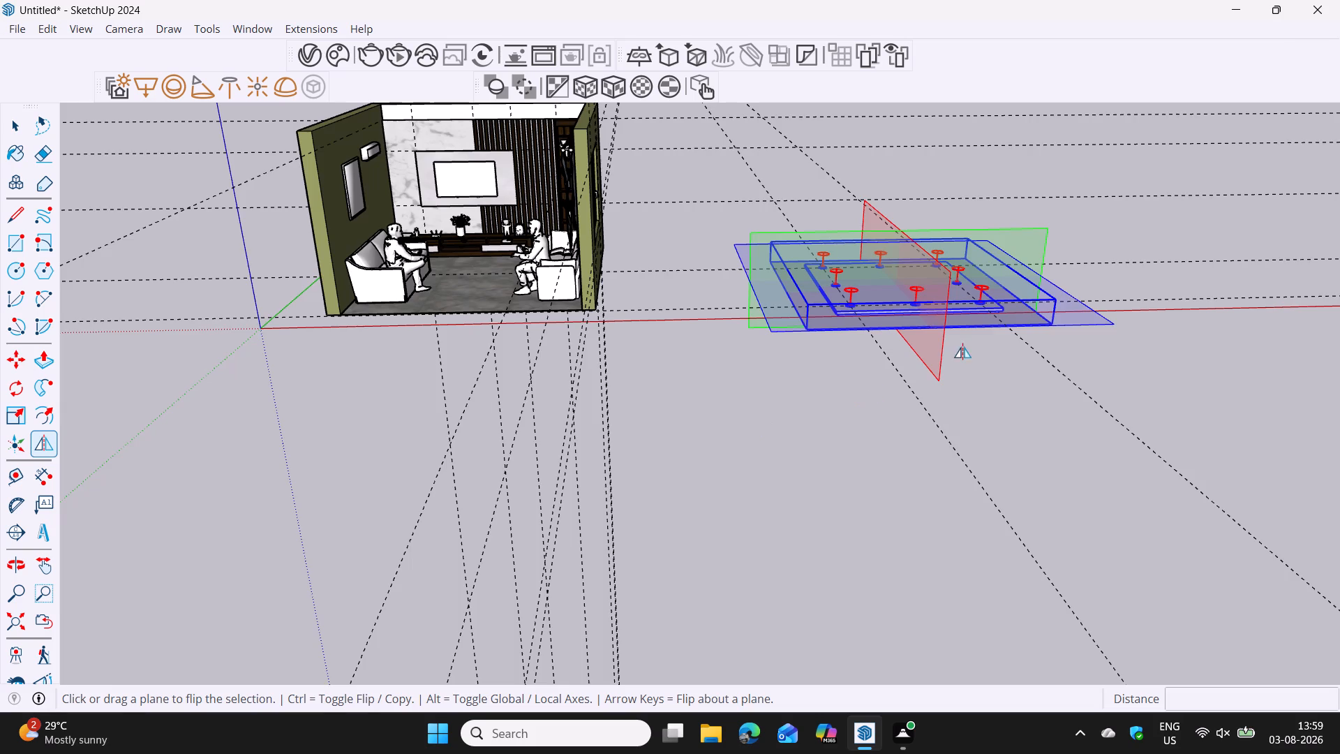
{"action": "scroll", "coordinate": [824, 343], "scroll_direction": "up", "scroll_amount": 2}
{"action": "double_click", "coordinate": [746, 313]}
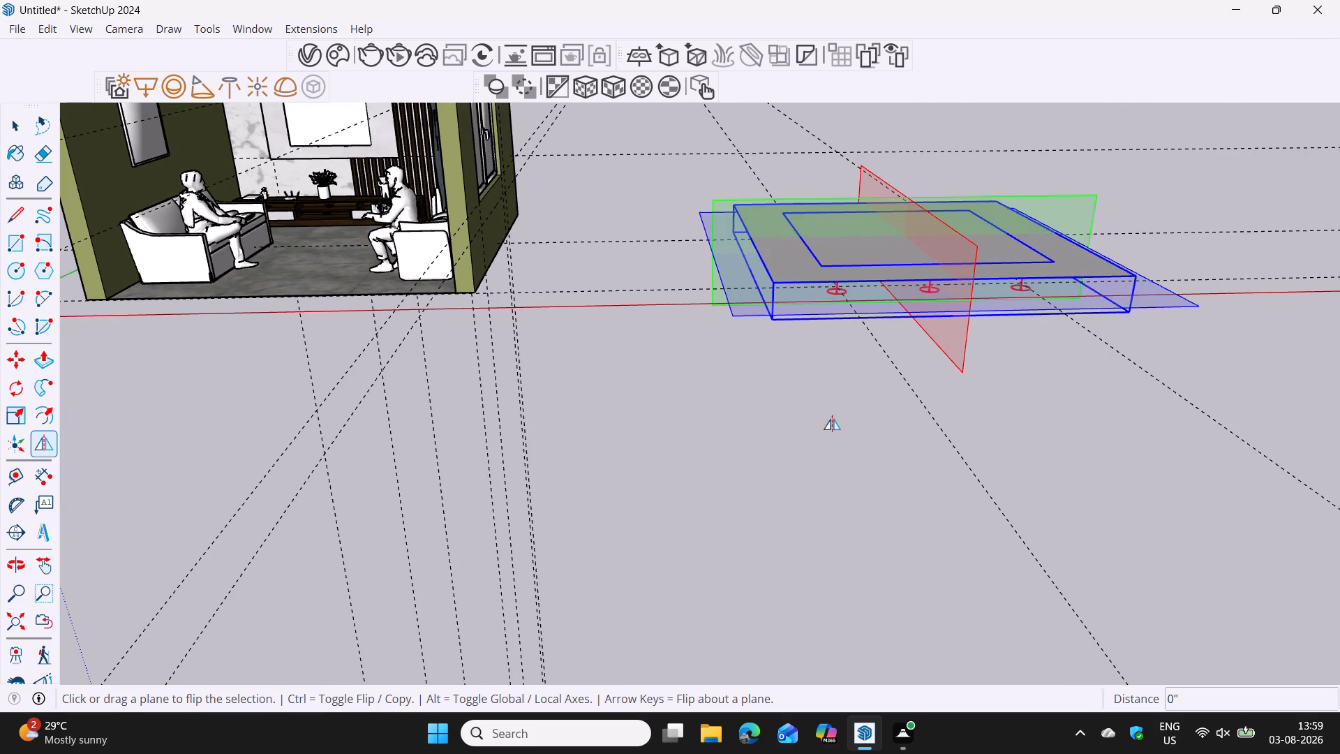
{"action": "left_click", "coordinate": [830, 460]}
{"action": "key", "text": "space"}
{"action": "scroll", "coordinate": [905, 410], "scroll_direction": "down", "scroll_amount": 1}
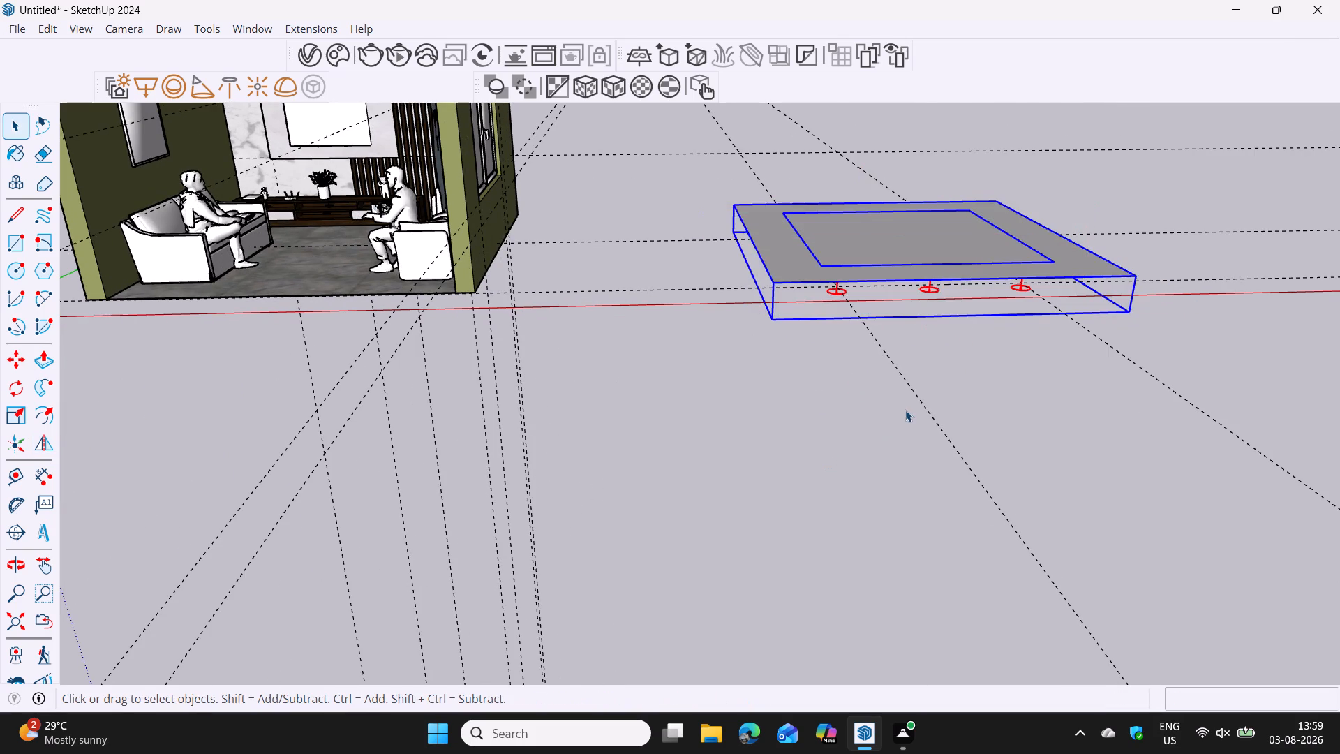
Move the slab light fixture by its front upper corner to the top of the window-side wall, forming the room's ceiling, and deselect it.
{"action": "scroll", "coordinate": [905, 410], "scroll_direction": "down", "scroll_amount": 2}
{"action": "middle_click_drag", "start_coordinate": [990, 396], "coordinate": [967, 510]}
{"action": "scroll", "coordinate": [967, 510], "scroll_direction": "up", "scroll_amount": 5}
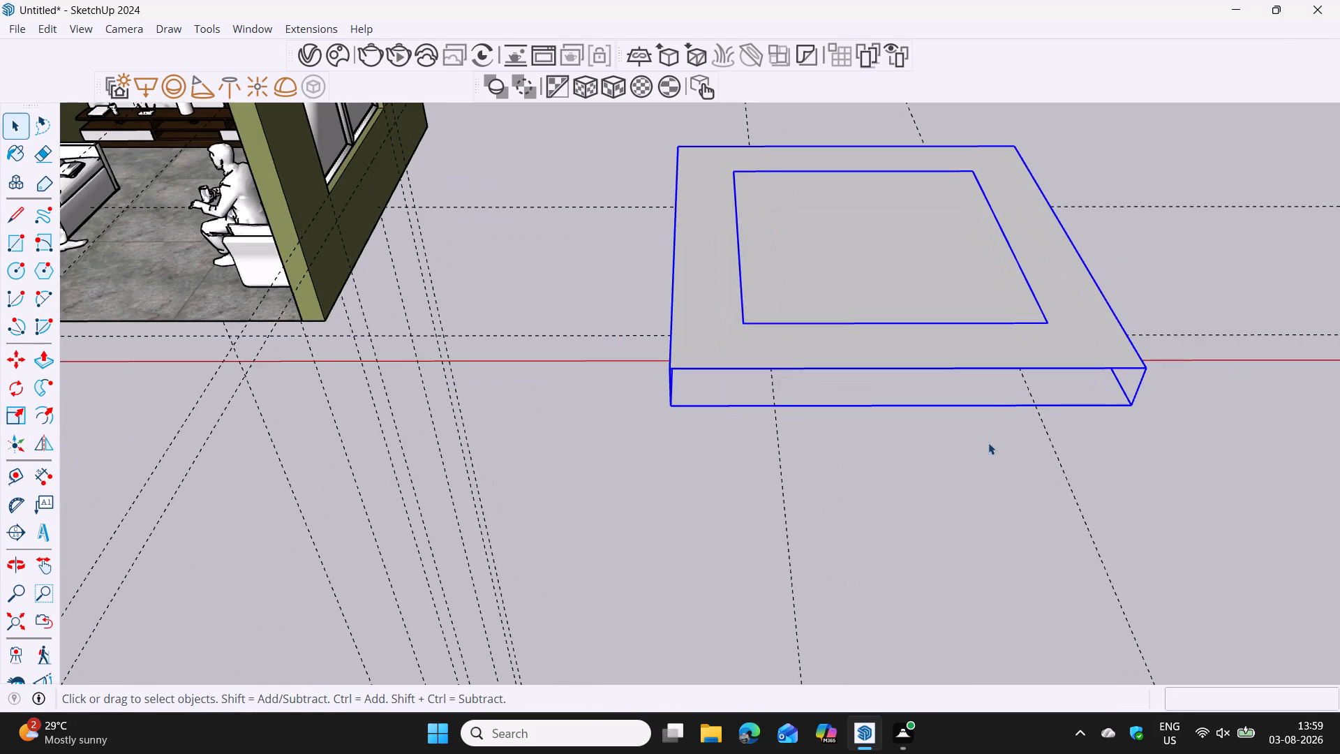
{"action": "scroll", "coordinate": [988, 443], "scroll_direction": "down", "scroll_amount": 4}
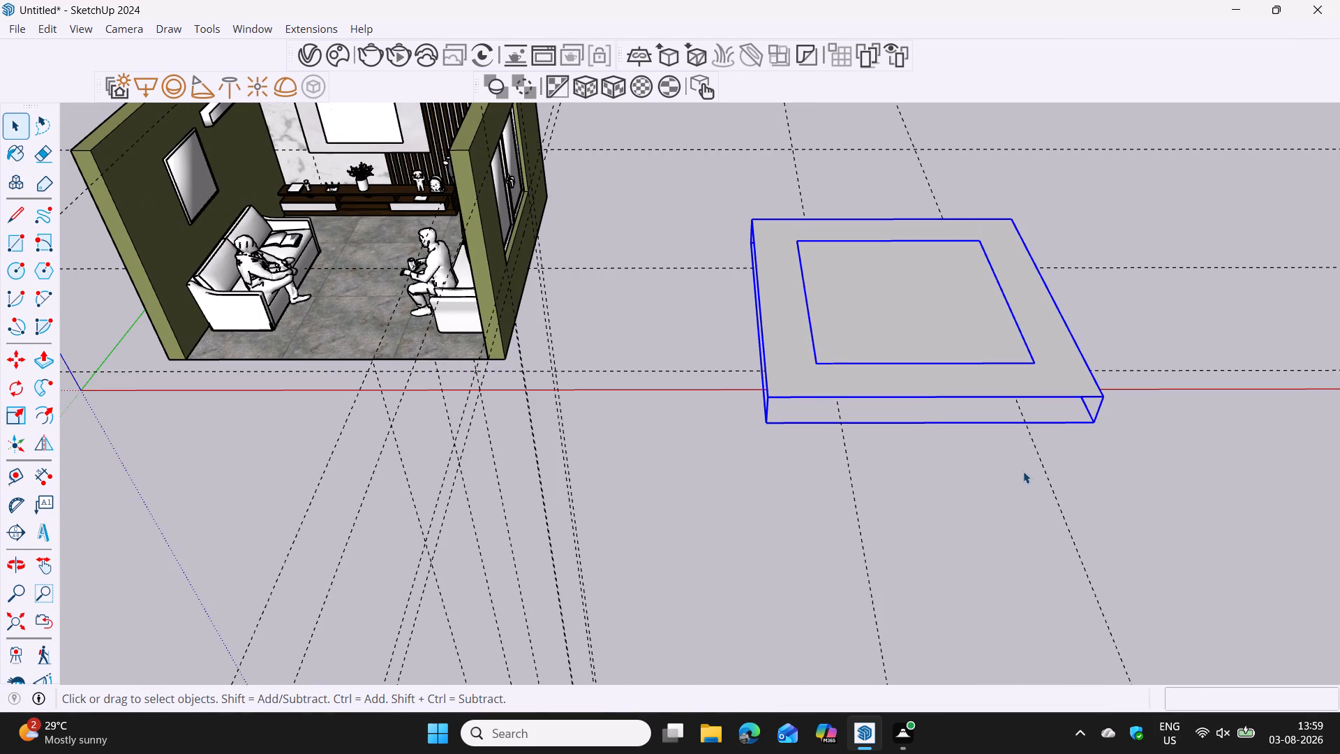
{"action": "key", "text": "m"}
{"action": "left_click", "coordinate": [1101, 397]}
{"action": "scroll", "coordinate": [696, 354], "scroll_direction": "down", "scroll_amount": 5}
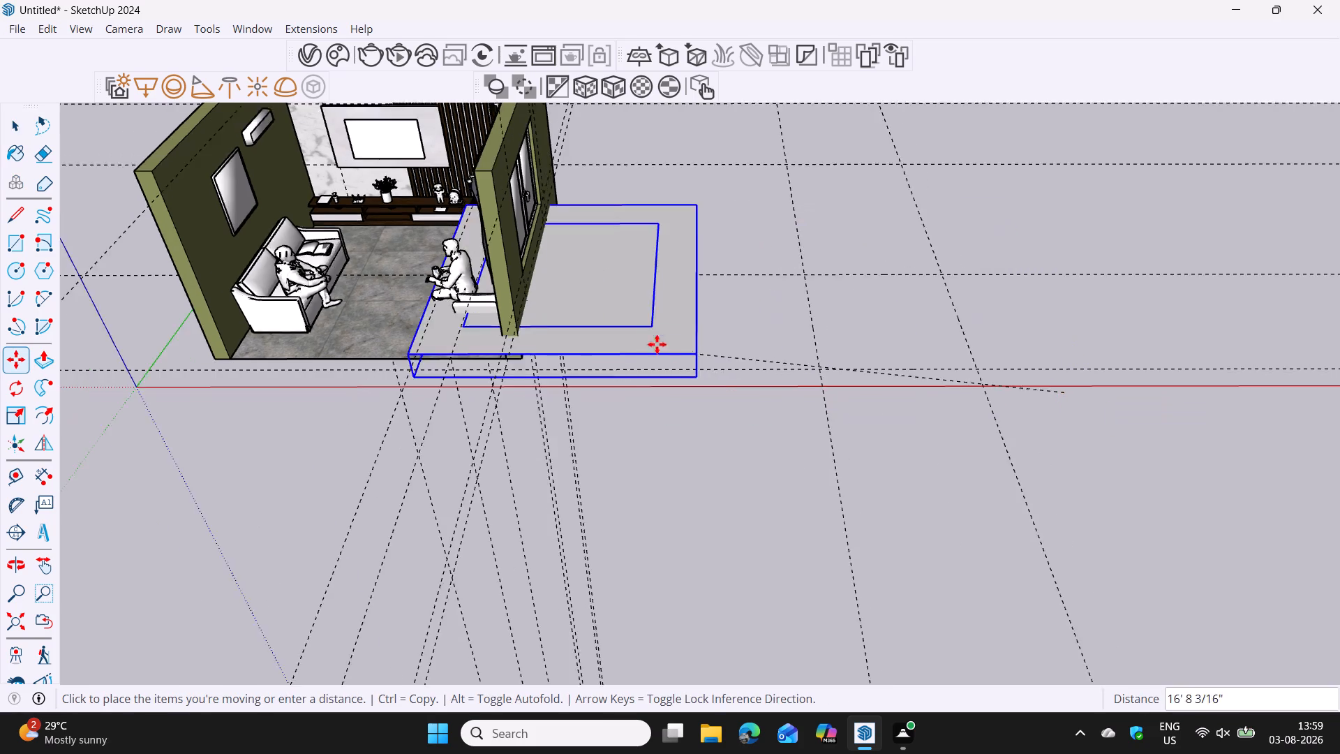
{"action": "middle_click_drag", "start_coordinate": [568, 311], "coordinate": [689, 459], "text": "shift"}
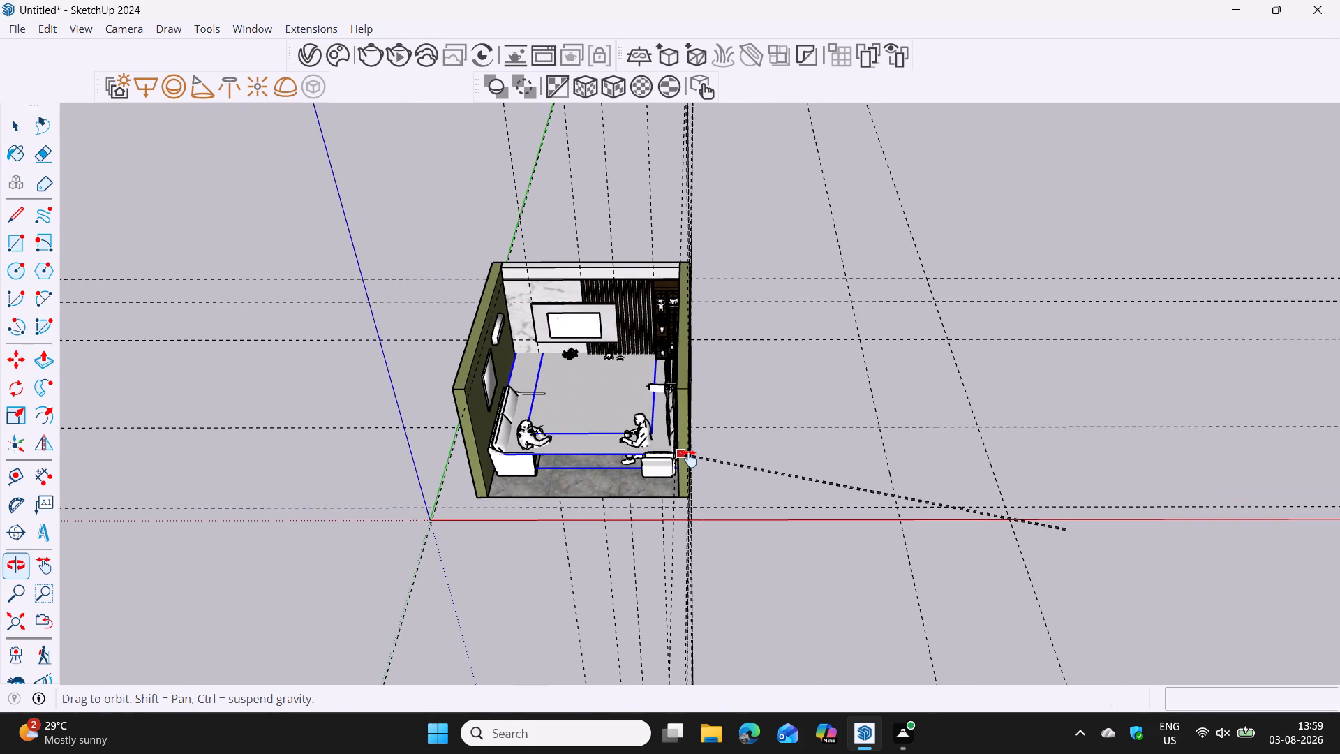
{"action": "middle_click_drag", "start_coordinate": [689, 459], "coordinate": [690, 459], "text": "shift"}
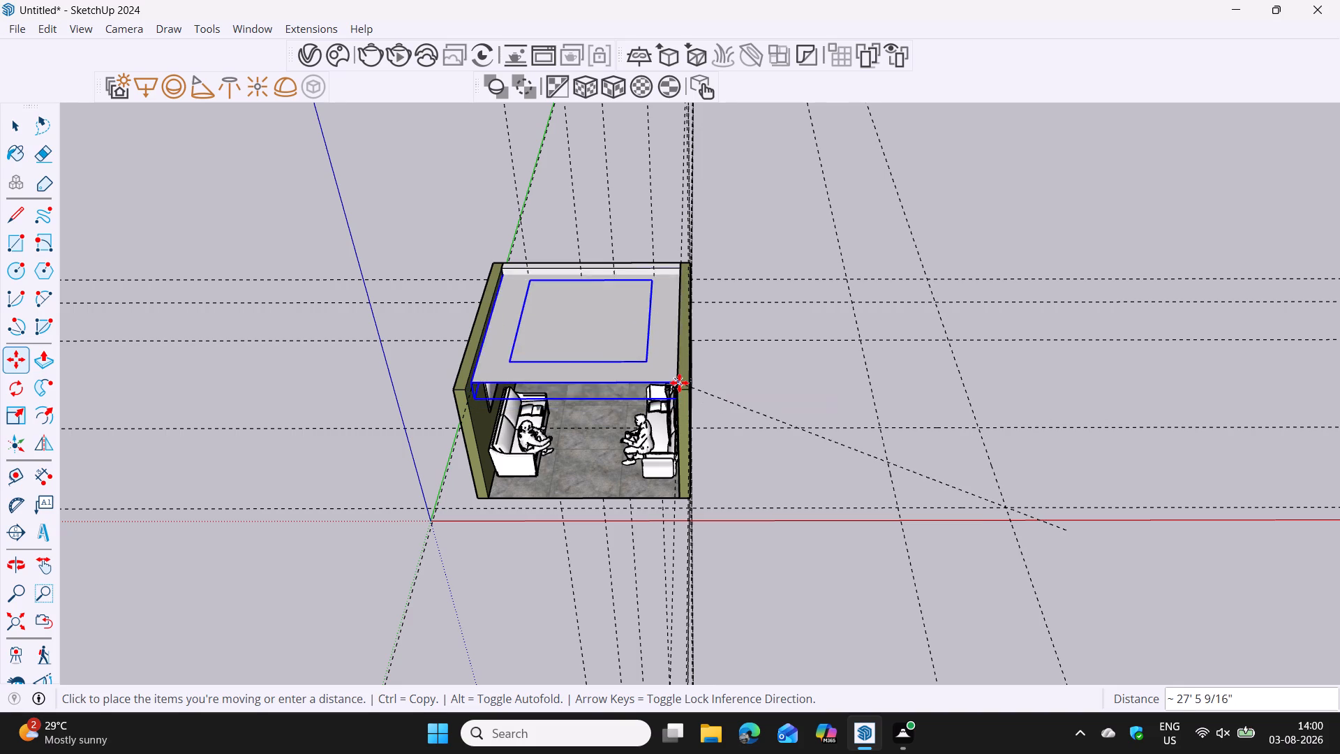
{"action": "middle_click_drag", "start_coordinate": [678, 380], "coordinate": [685, 552]}
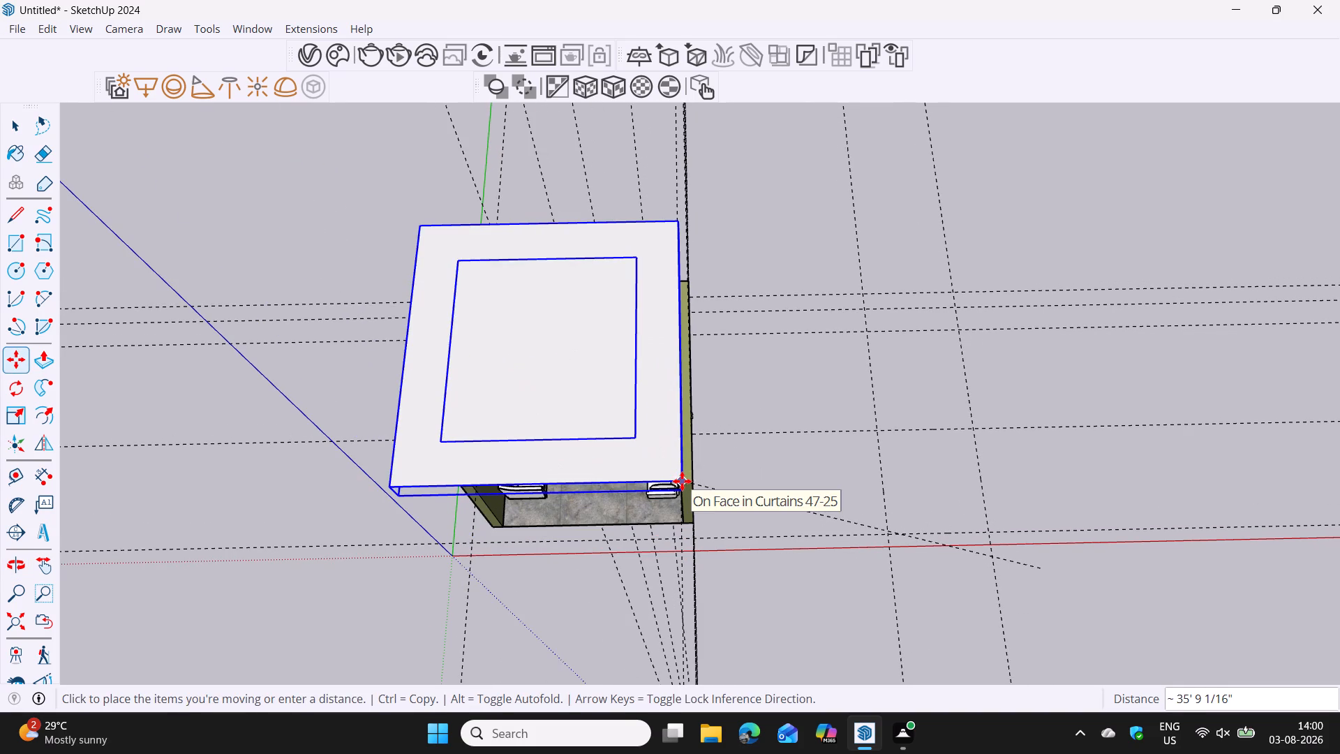
{"action": "middle_click_drag", "start_coordinate": [684, 459], "coordinate": [685, 129]}
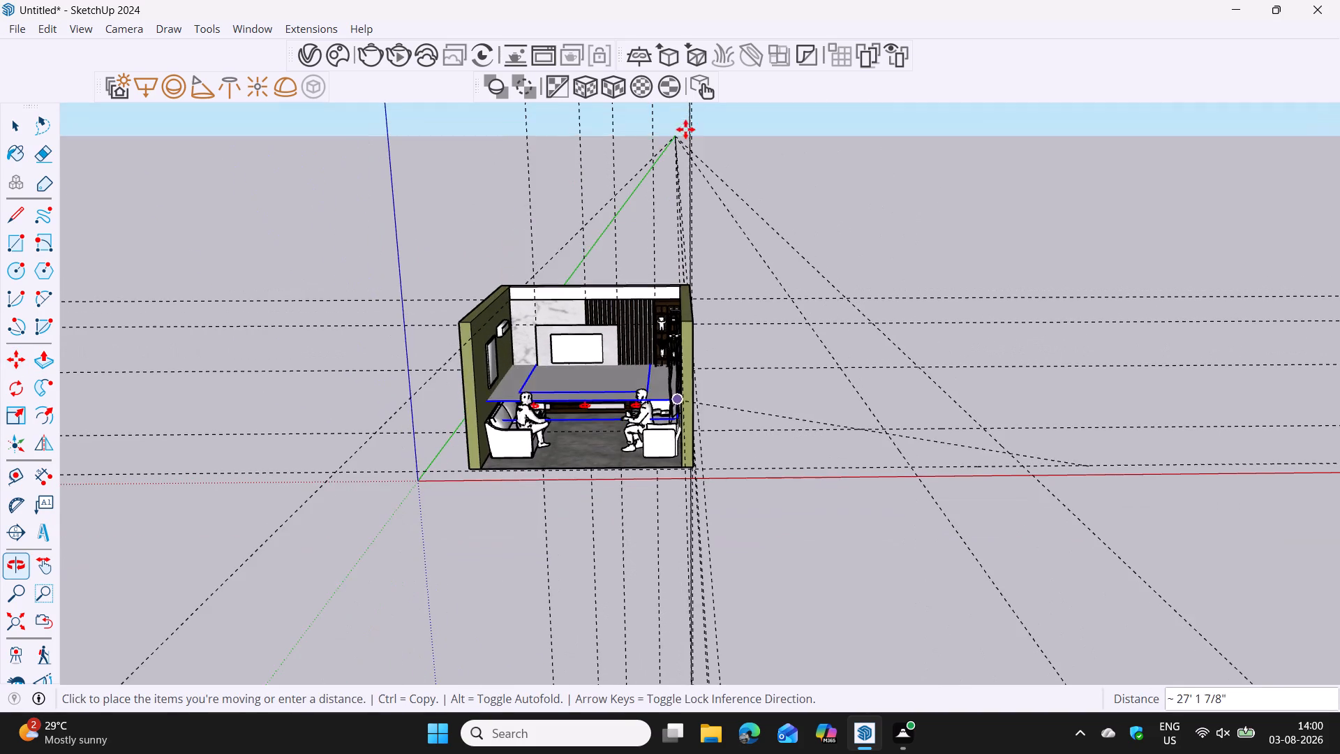
{"action": "scroll", "coordinate": [697, 286], "scroll_direction": "up", "scroll_amount": 6}
{"action": "middle_click_drag", "start_coordinate": [650, 353], "coordinate": [772, 332]}
{"action": "scroll", "coordinate": [782, 332], "scroll_direction": "up", "scroll_amount": 1}
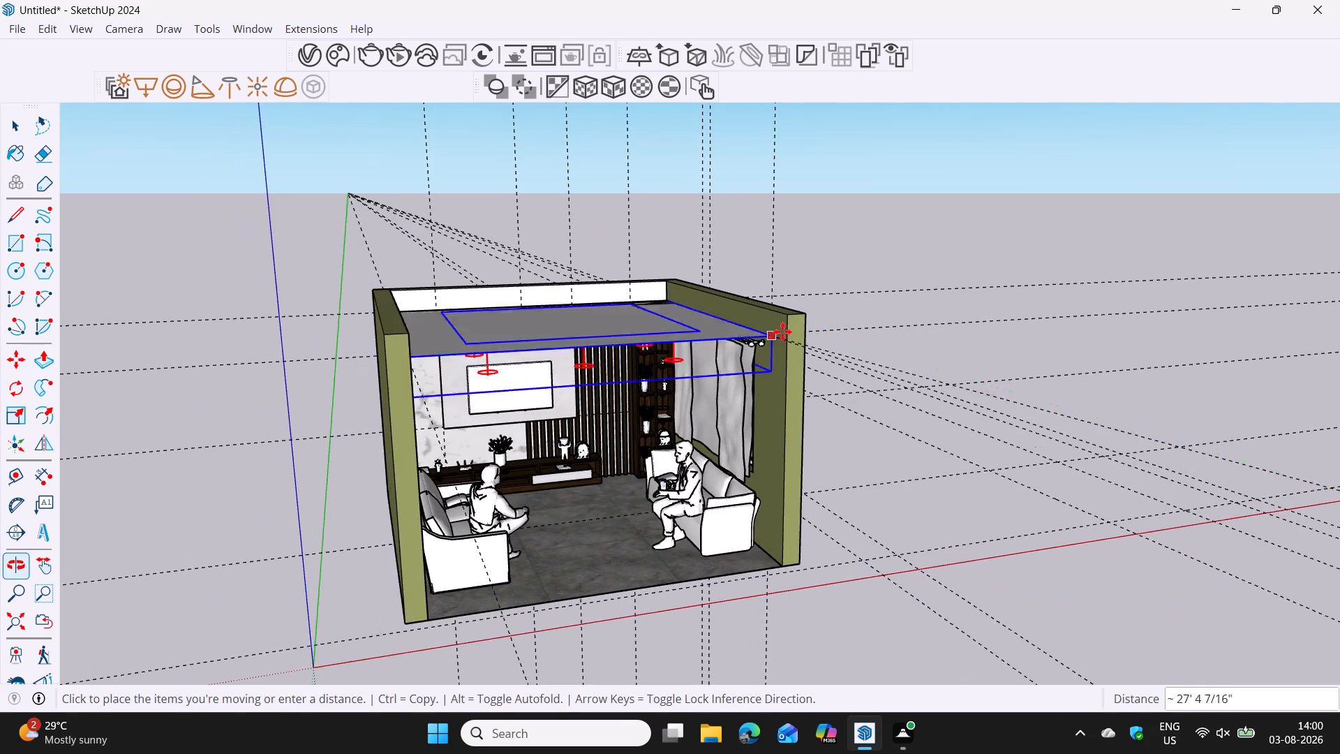
{"action": "left_click", "coordinate": [789, 314]}
{"action": "scroll", "coordinate": [942, 367], "scroll_direction": "down", "scroll_amount": 5}
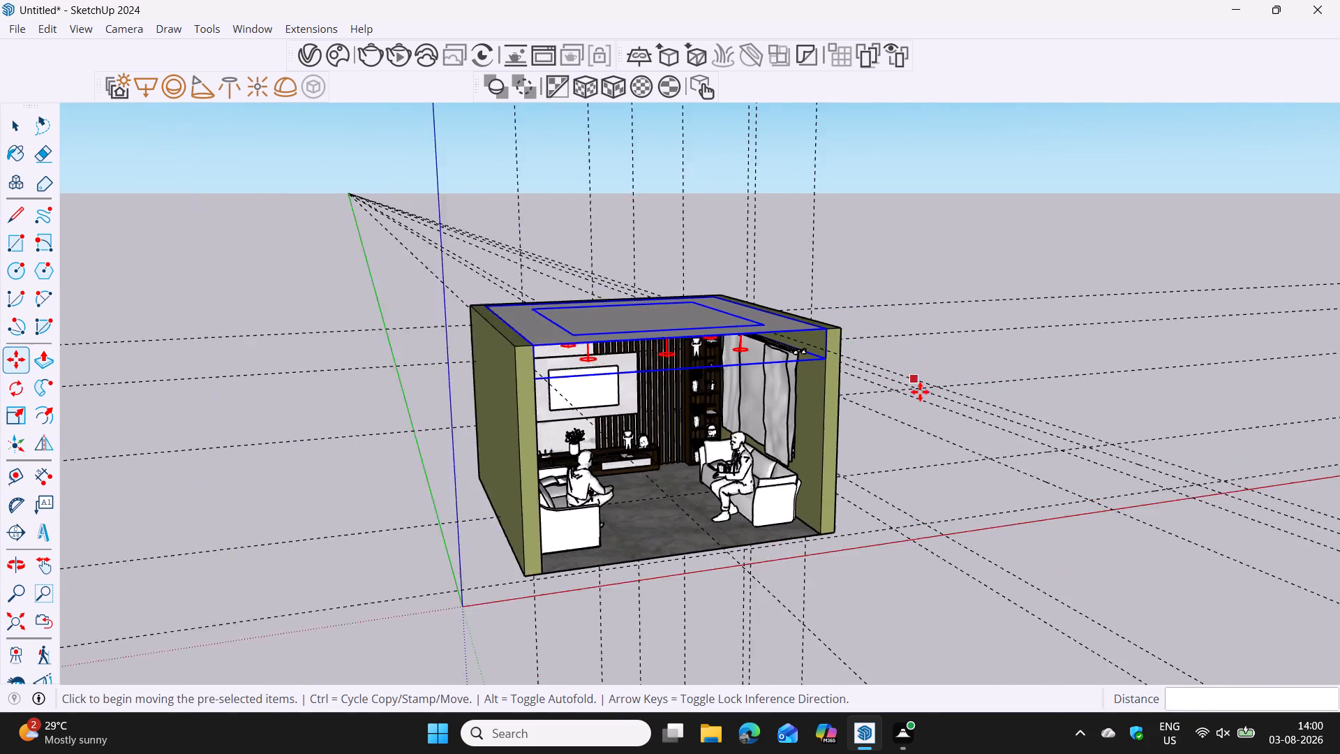
{"action": "key", "text": "space"}
{"action": "key", "text": "Escape"}
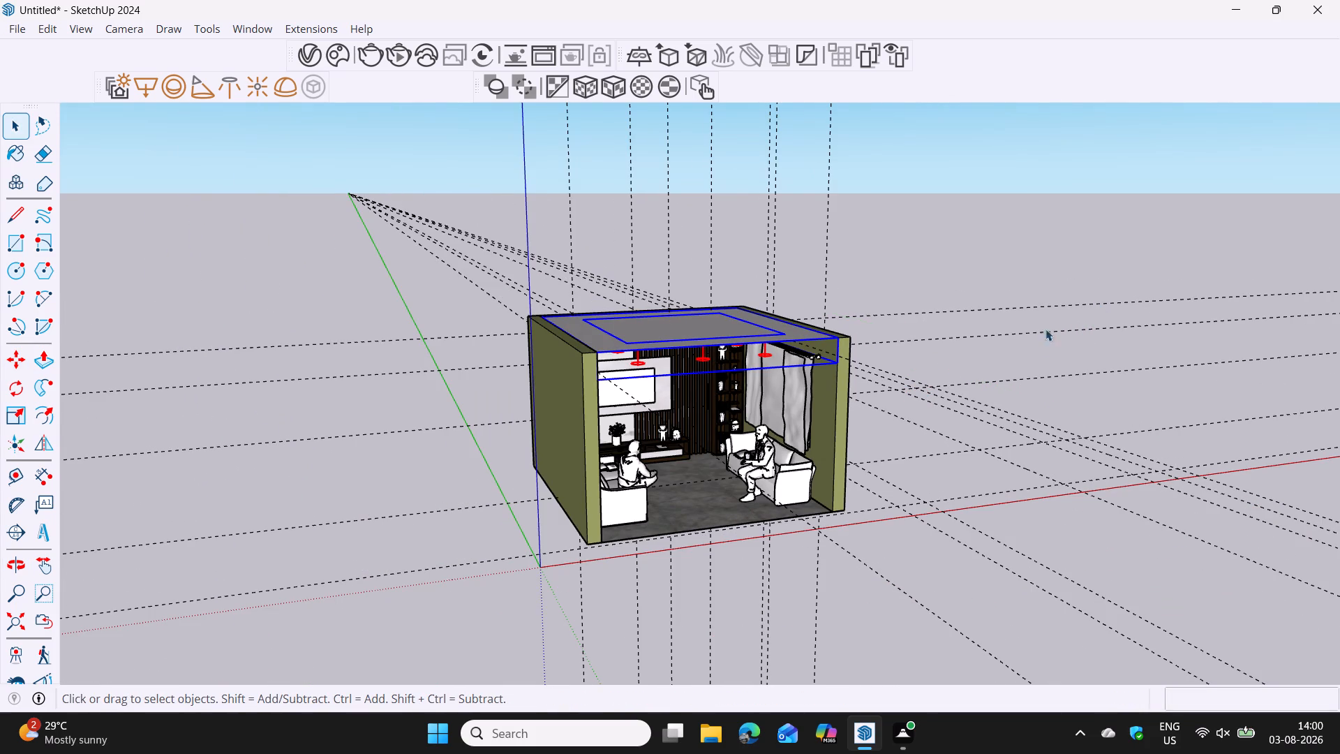
{"action": "left_click", "coordinate": [1112, 277]}
{"action": "middle_click_drag", "start_coordinate": [1138, 267], "coordinate": [1022, 288]}
{"action": "left_click", "coordinate": [983, 259]}
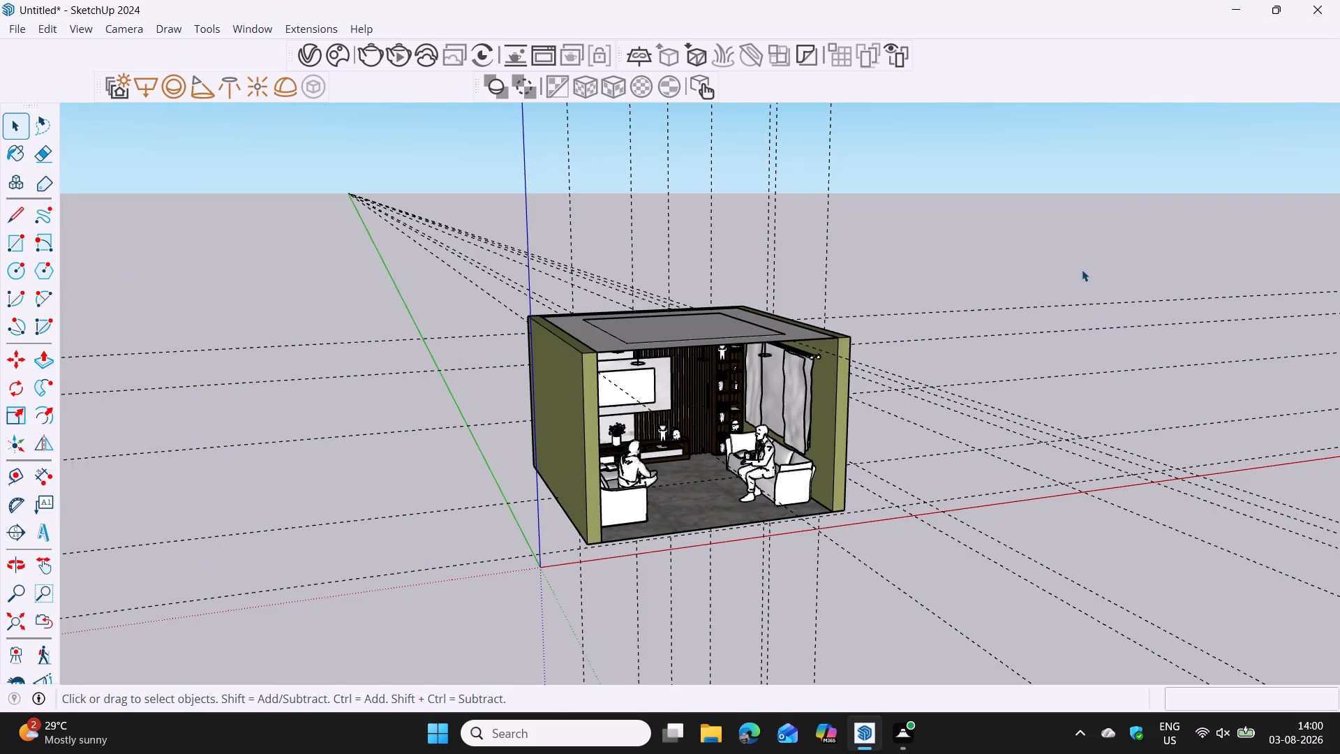
{"action": "left_click", "coordinate": [1082, 269]}
Delete all the dashed guide lines in the model.
{"action": "middle_click_drag", "start_coordinate": [1161, 267], "coordinate": [1032, 285]}
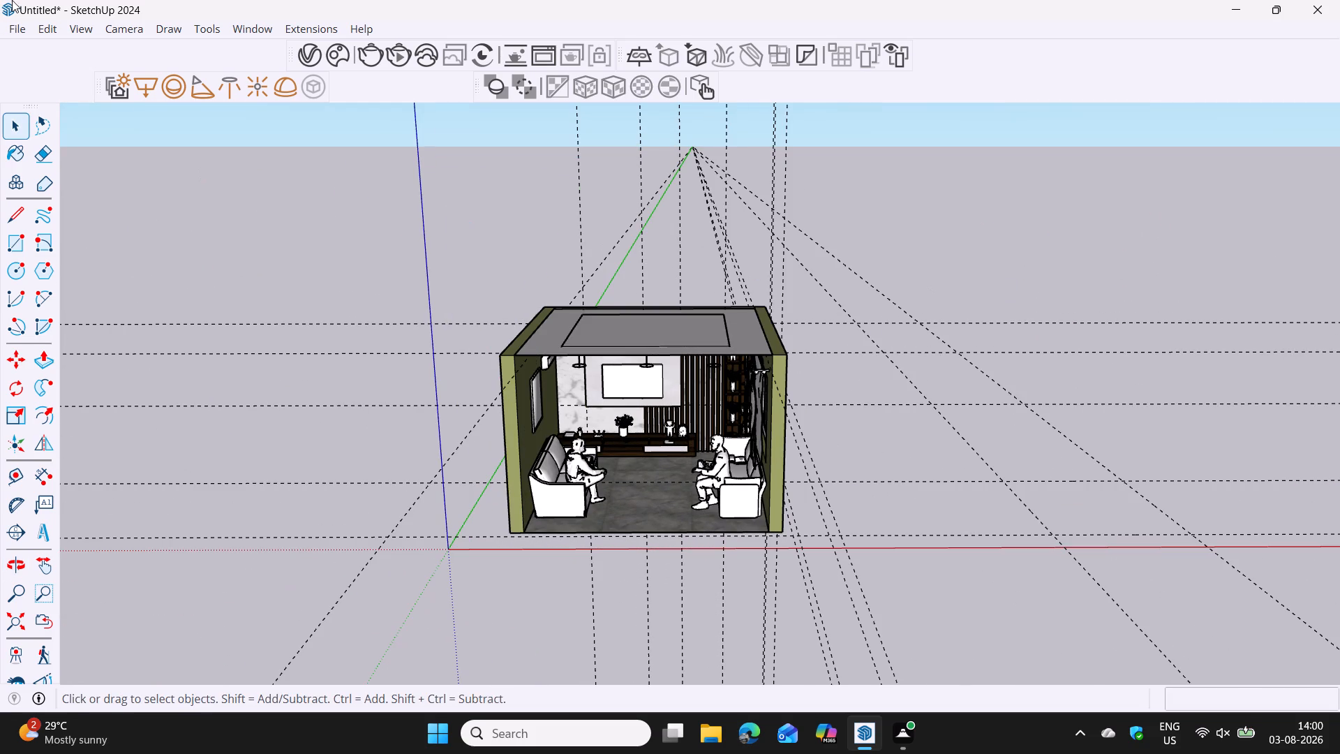
{"action": "left_click", "coordinate": [52, 28]}
{"action": "left_click", "coordinate": [103, 204]}
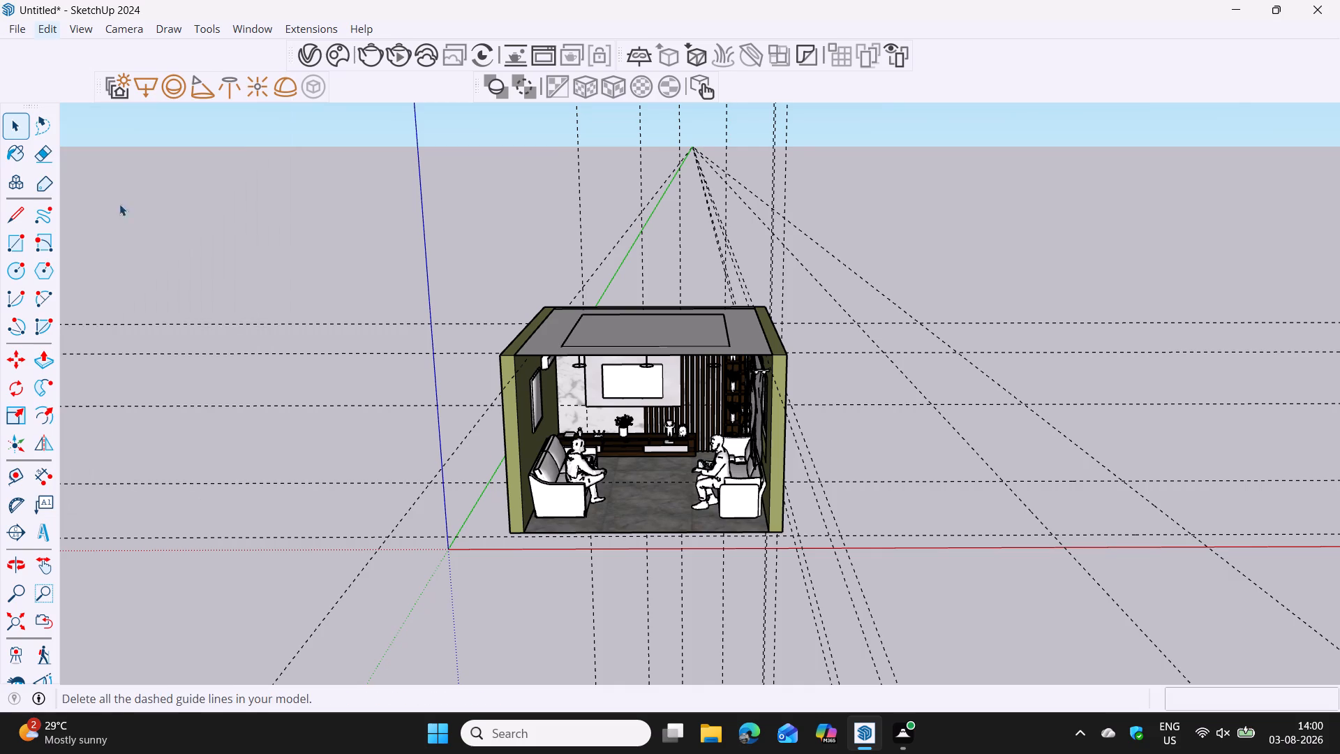
{"action": "left_click", "coordinate": [931, 228]}
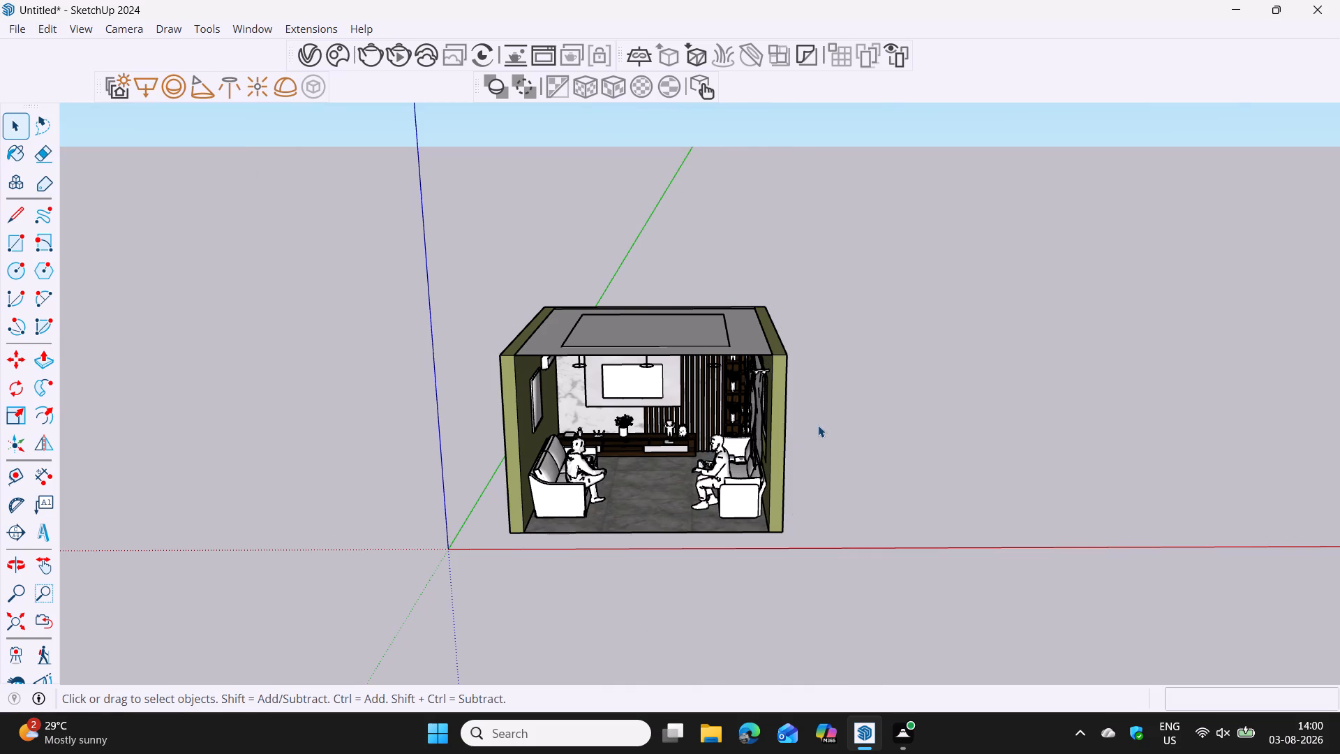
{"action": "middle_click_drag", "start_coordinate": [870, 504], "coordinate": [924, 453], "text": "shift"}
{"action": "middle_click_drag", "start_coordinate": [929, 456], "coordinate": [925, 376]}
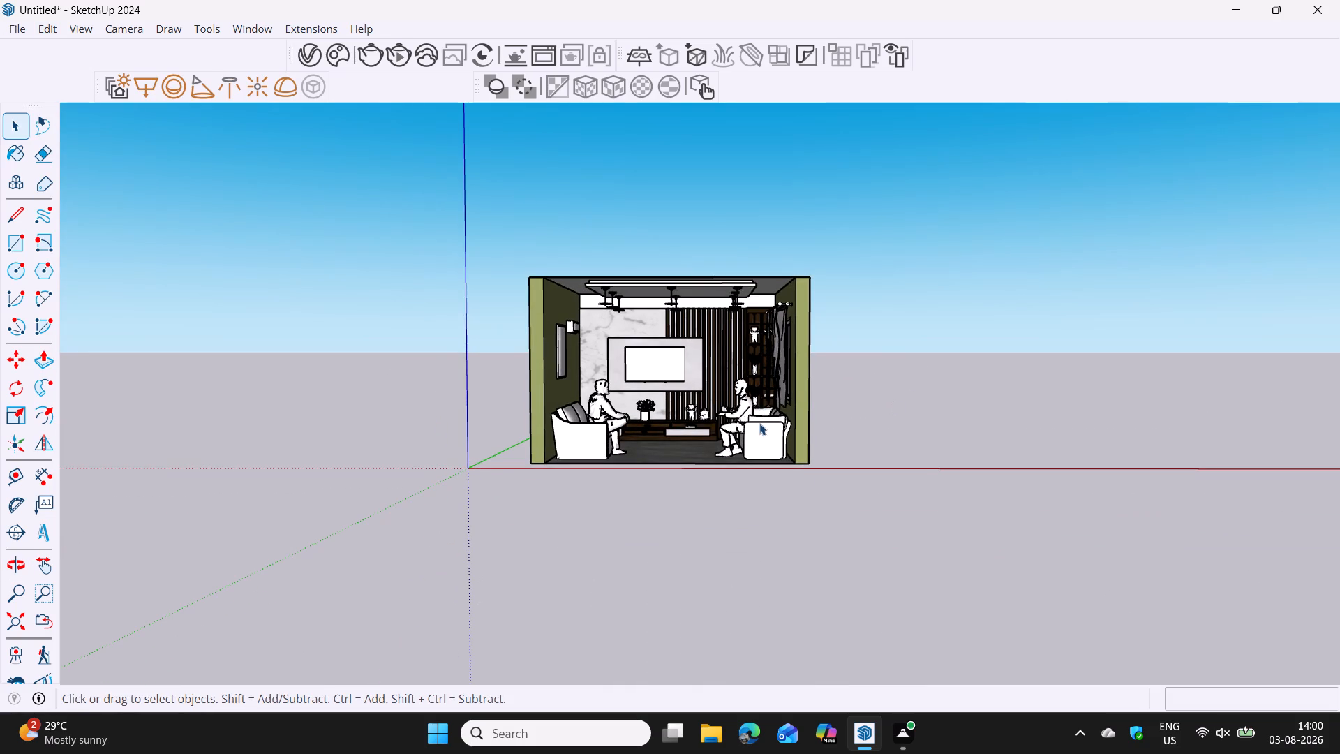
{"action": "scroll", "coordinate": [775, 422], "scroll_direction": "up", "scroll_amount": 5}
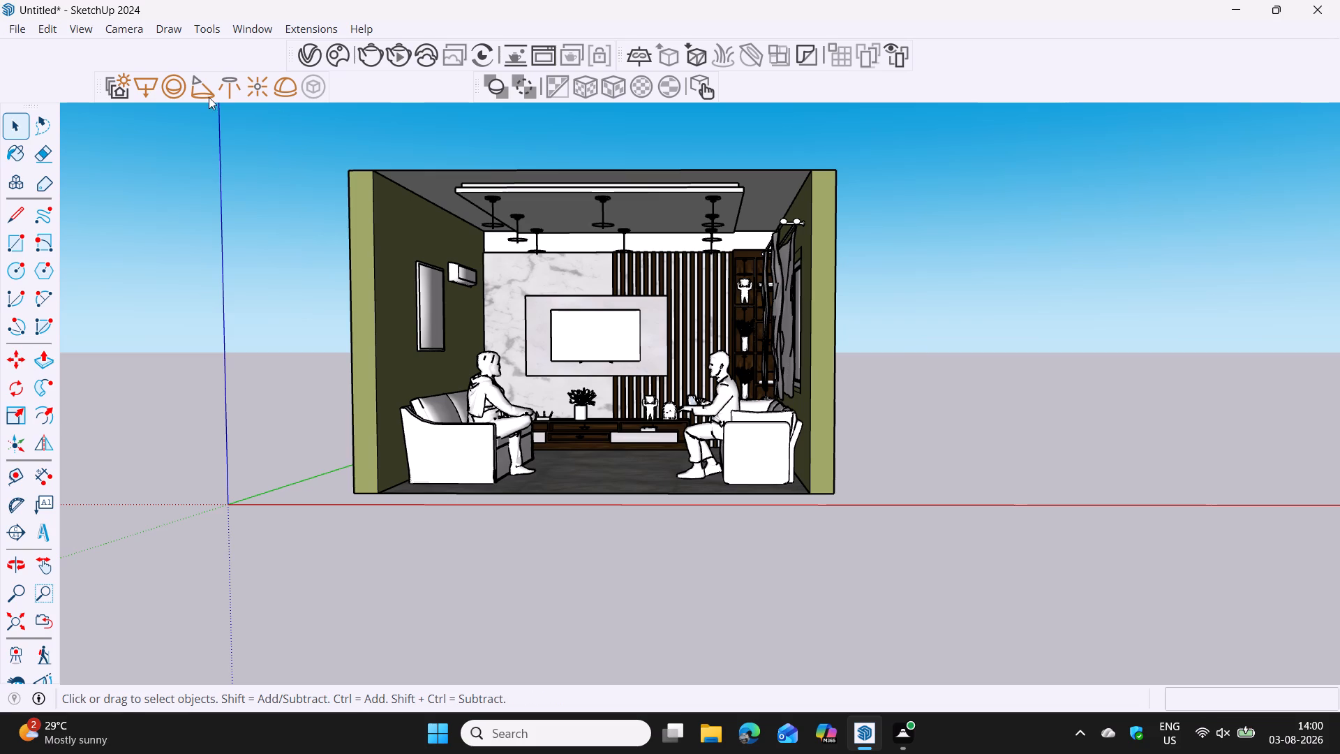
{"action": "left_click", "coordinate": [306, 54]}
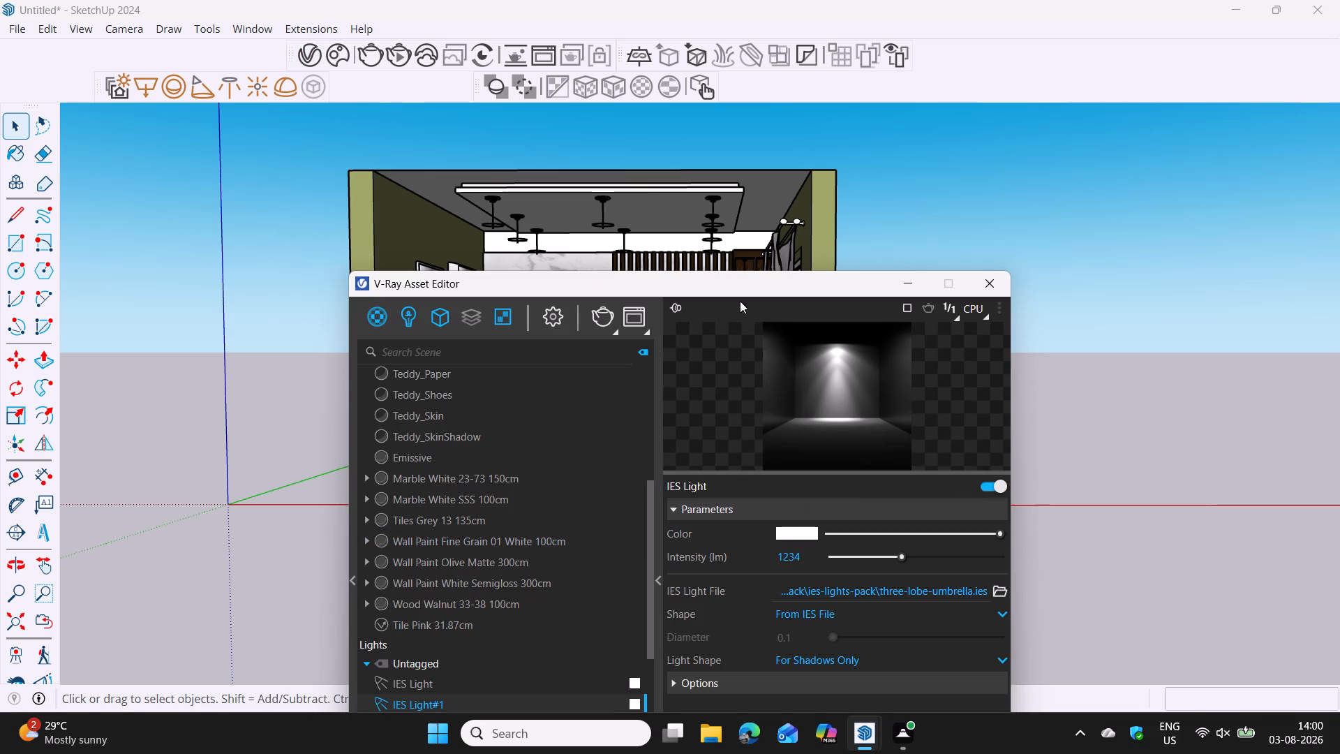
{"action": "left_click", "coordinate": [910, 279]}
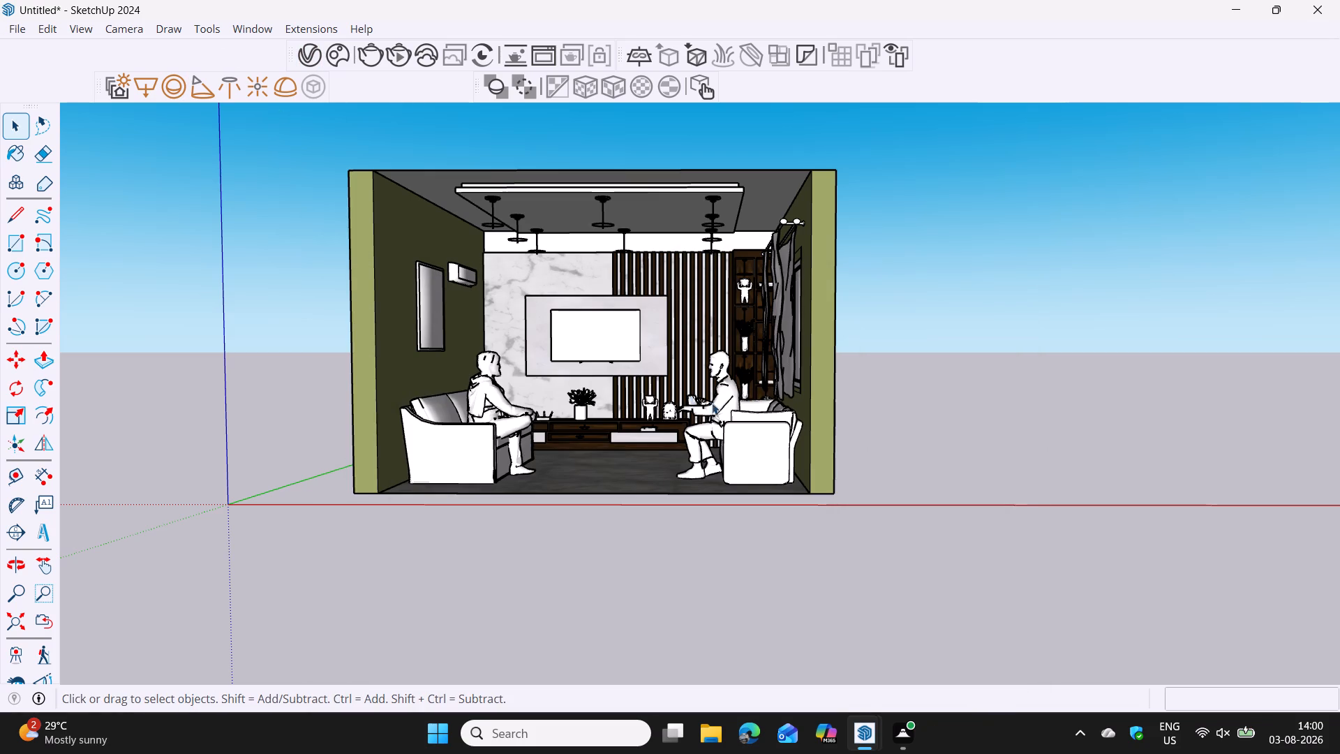
Place a V-Ray dome light on the ground outside the room, near the far end of the window wall.
{"action": "middle_click_drag", "start_coordinate": [877, 425], "coordinate": [792, 459]}
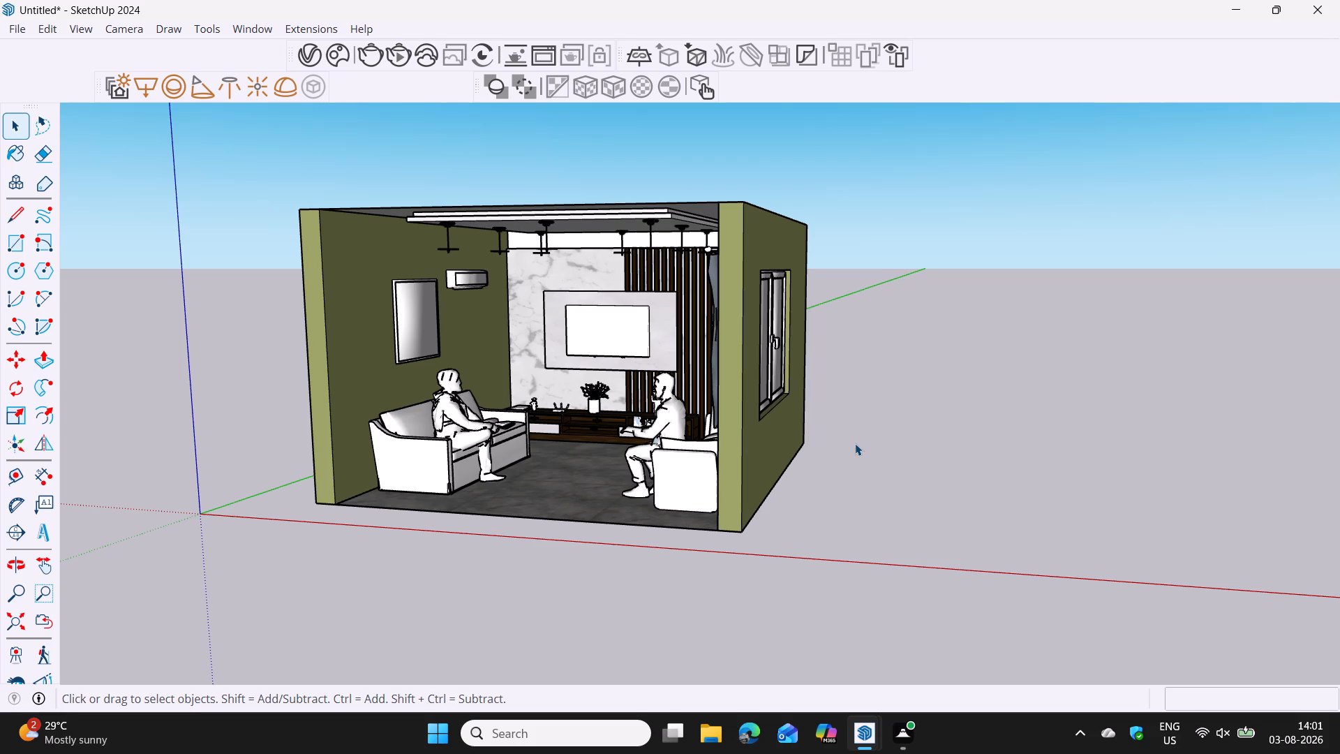
{"action": "left_click", "coordinate": [282, 89]}
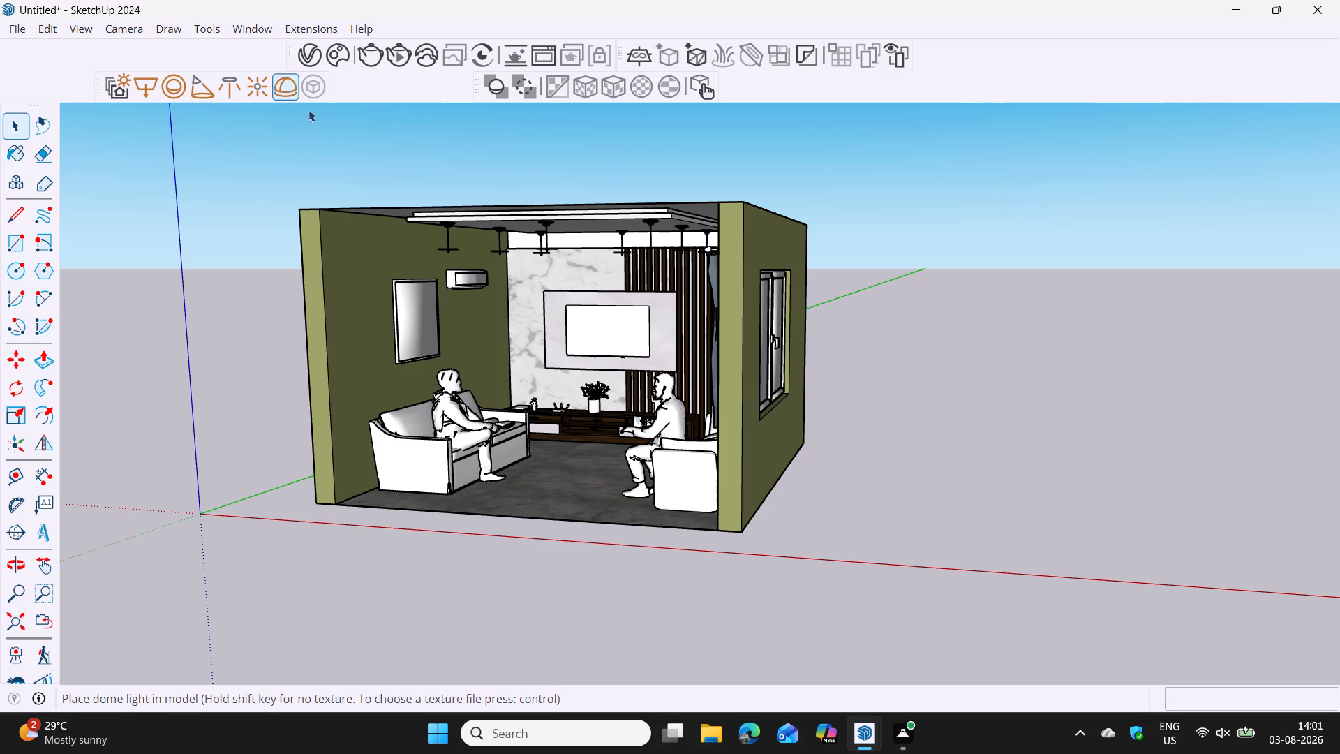
{"action": "scroll", "coordinate": [850, 438], "scroll_direction": "up", "scroll_amount": 7}
{"action": "middle_click_drag", "start_coordinate": [821, 443], "coordinate": [819, 469]}
{"action": "scroll", "coordinate": [819, 469], "scroll_direction": "up", "scroll_amount": 1}
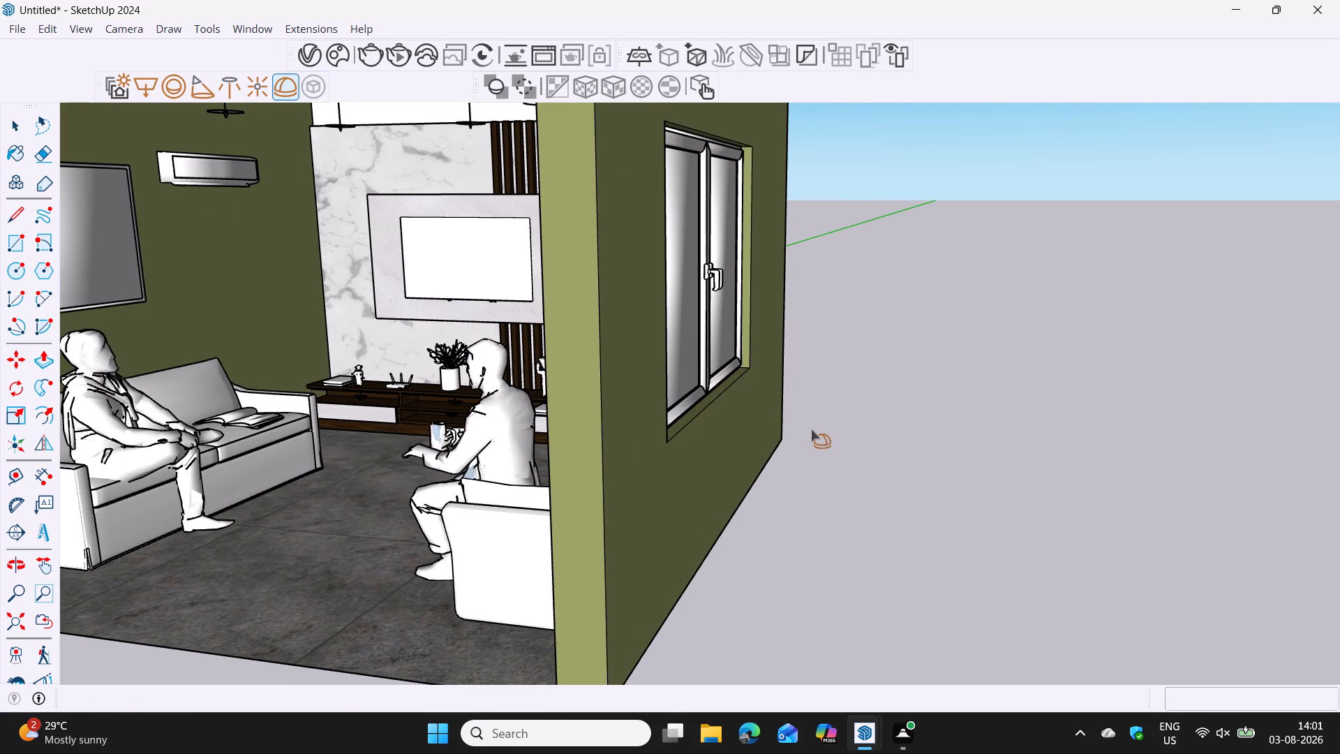
{"action": "left_click", "coordinate": [815, 432]}
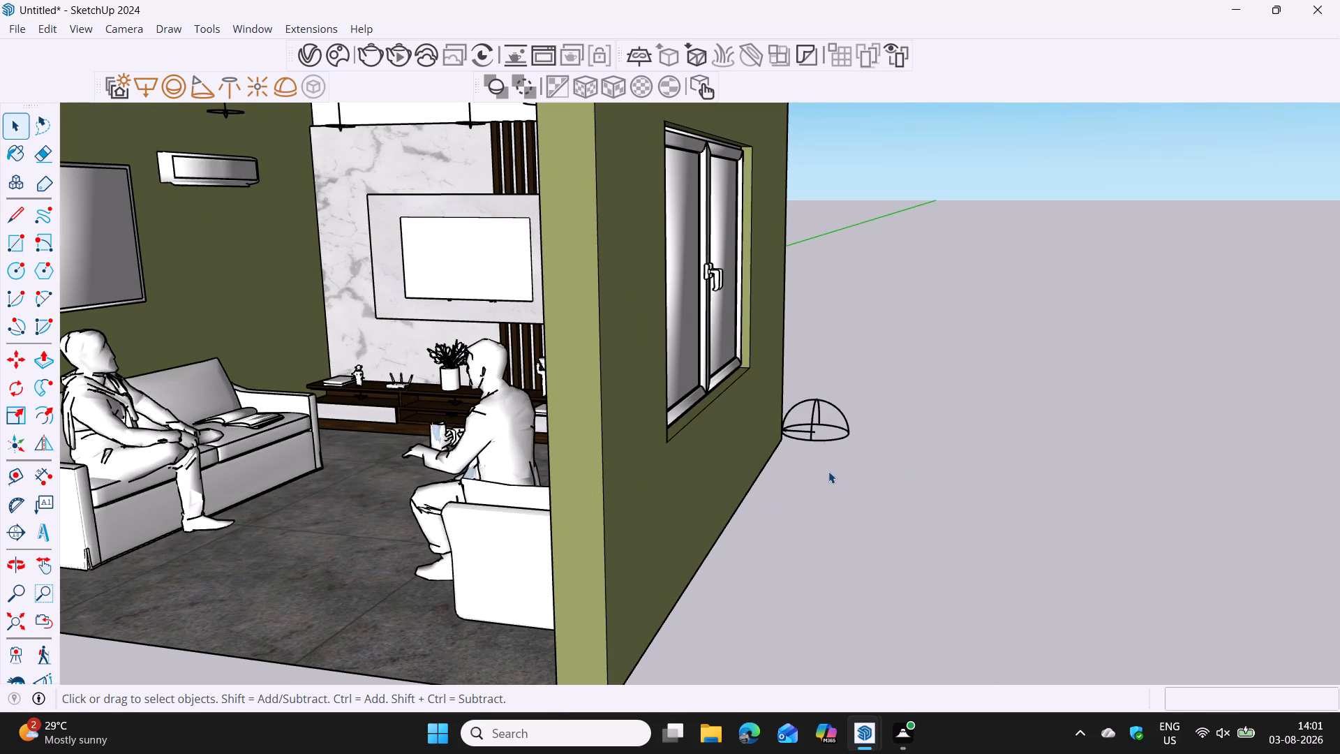
{"action": "key", "text": "space"}
{"action": "left_click", "coordinate": [826, 527]}
Examine the room interior, ceiling lights and outside dome light from several angles, finishing with a front view into the room.
{"action": "middle_click_drag", "start_coordinate": [784, 512], "coordinate": [877, 530]}
{"action": "scroll", "coordinate": [877, 530], "scroll_direction": "down", "scroll_amount": 6}
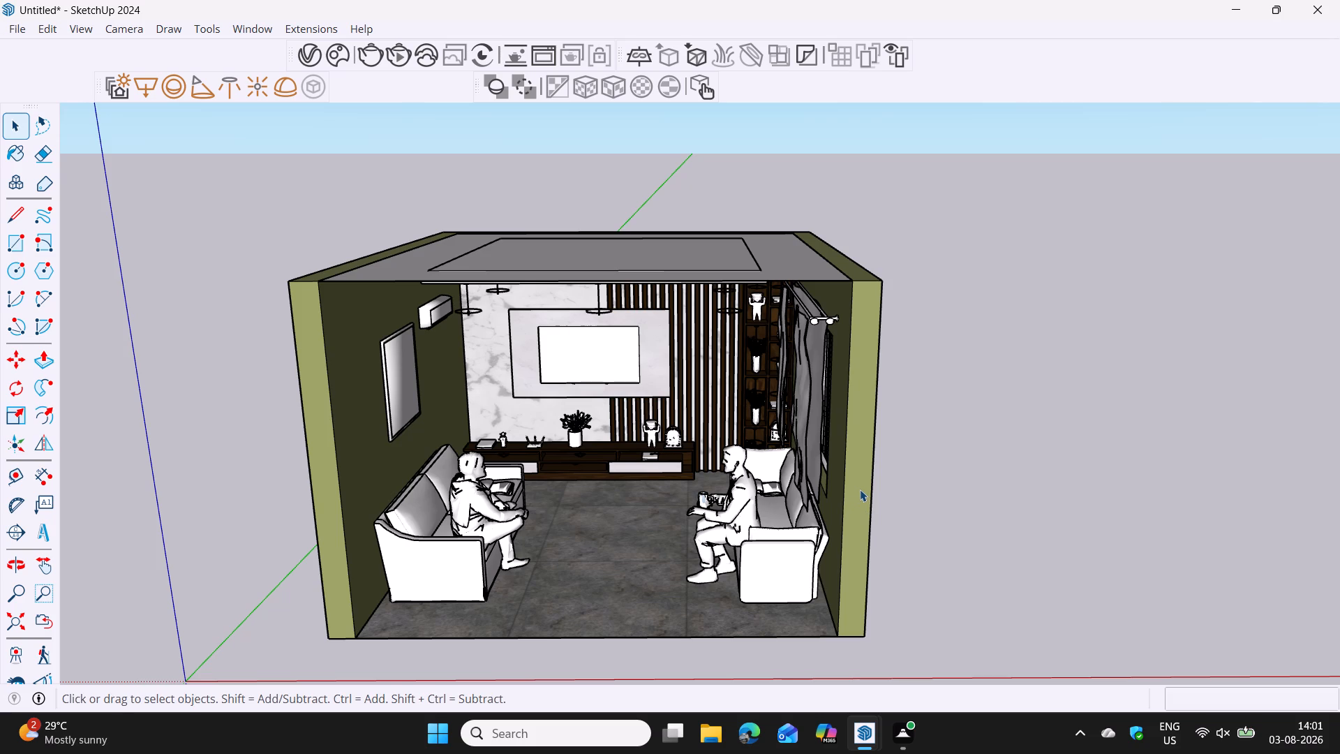
{"action": "middle_click_drag", "start_coordinate": [1025, 489], "coordinate": [877, 488]}
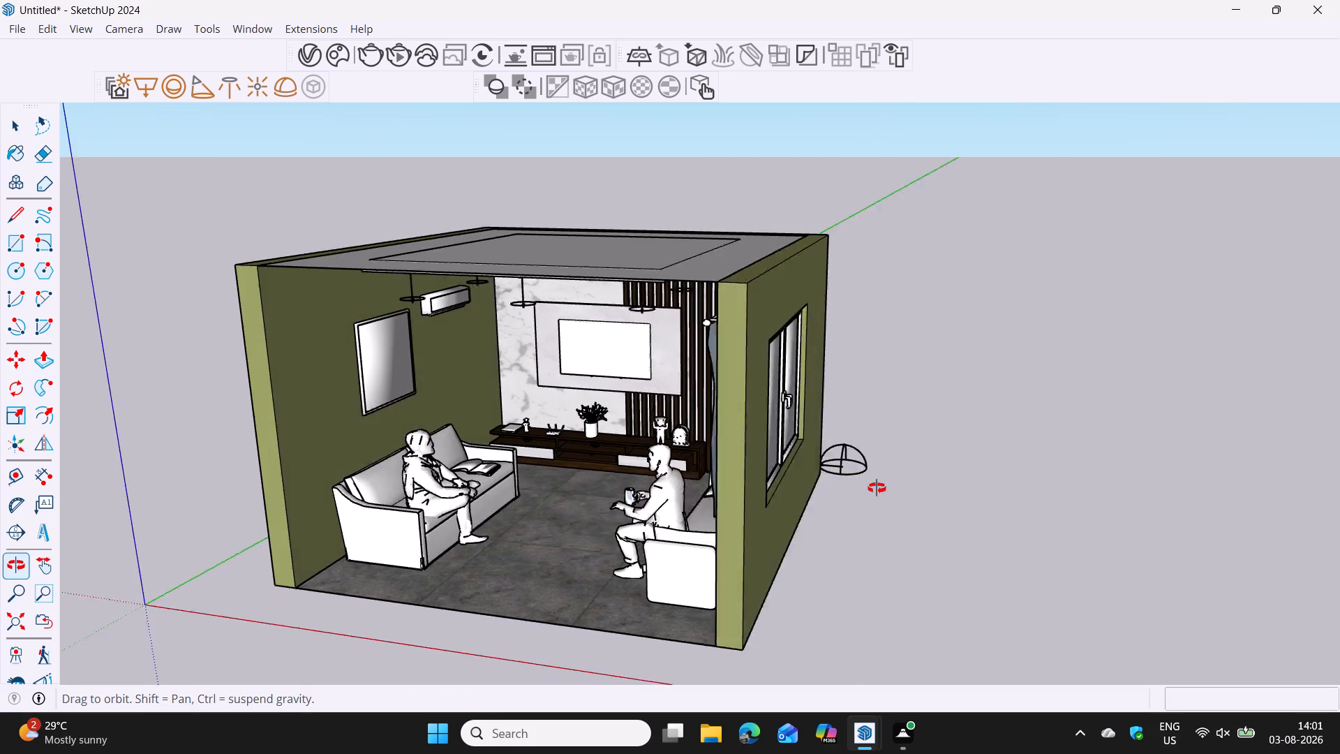
{"action": "middle_click_drag", "start_coordinate": [877, 488], "coordinate": [1061, 492]}
{"action": "scroll", "coordinate": [866, 489], "scroll_direction": "up", "scroll_amount": 7}
{"action": "middle_click_drag", "start_coordinate": [982, 464], "coordinate": [808, 491]}
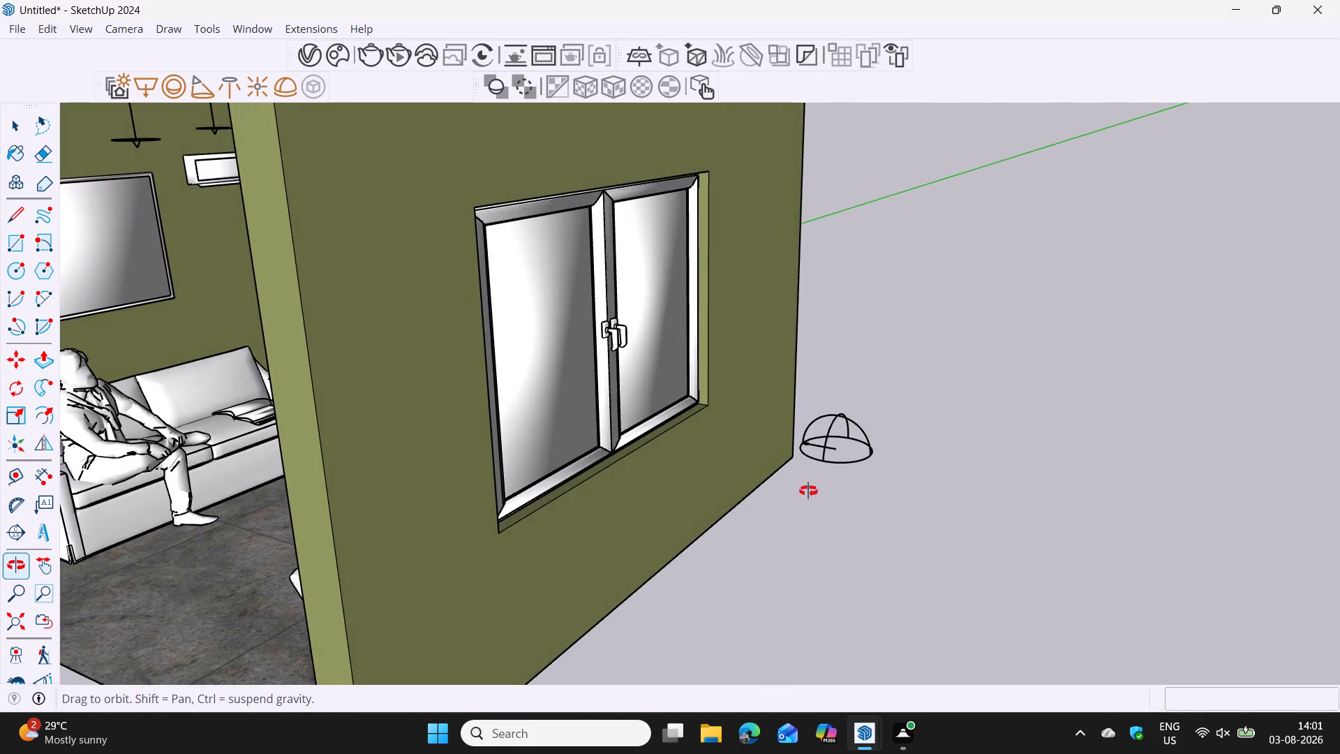
{"action": "middle_click_drag", "start_coordinate": [808, 491], "coordinate": [900, 491]}
{"action": "scroll", "coordinate": [900, 491], "scroll_direction": "down", "scroll_amount": 4}
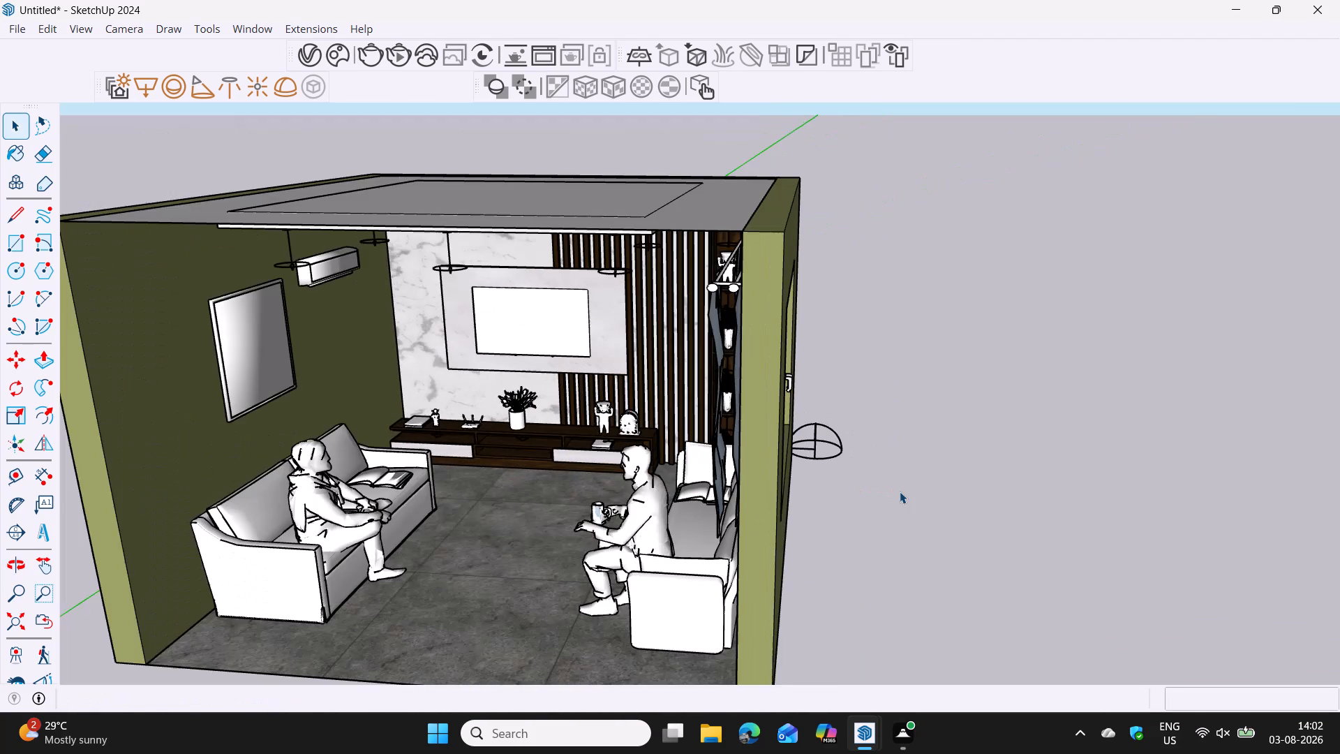
{"action": "middle_click_drag", "start_coordinate": [824, 506], "coordinate": [923, 480], "text": "shift"}
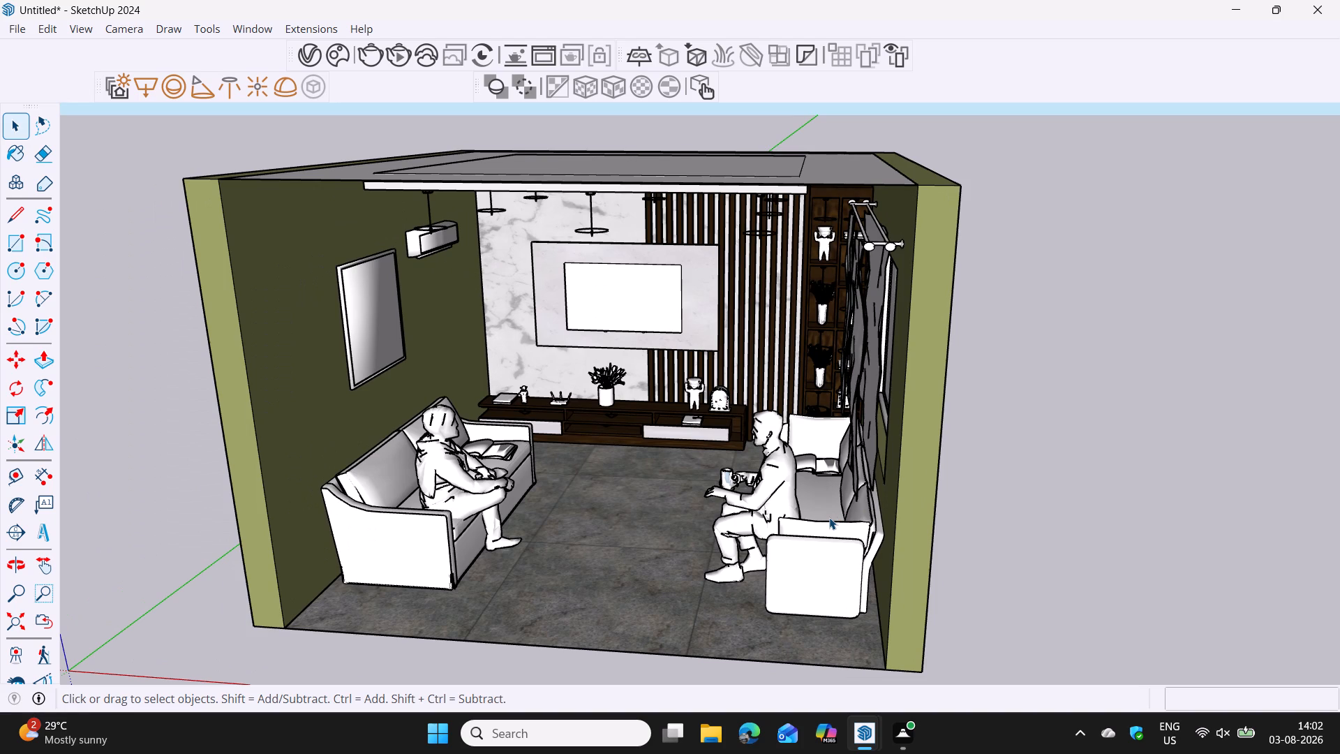
{"action": "middle_click_drag", "start_coordinate": [844, 515], "coordinate": [908, 497]}
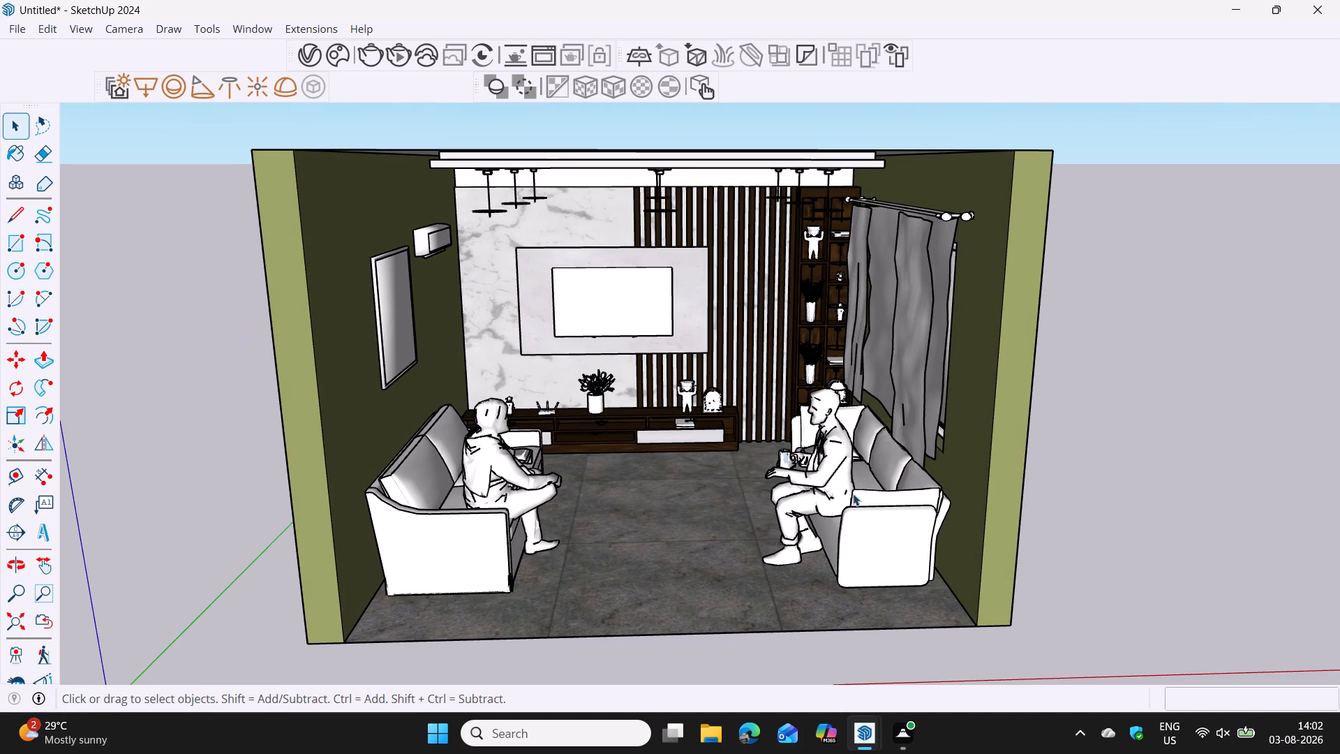
{"action": "middle_click_drag", "start_coordinate": [1127, 481], "coordinate": [900, 459]}
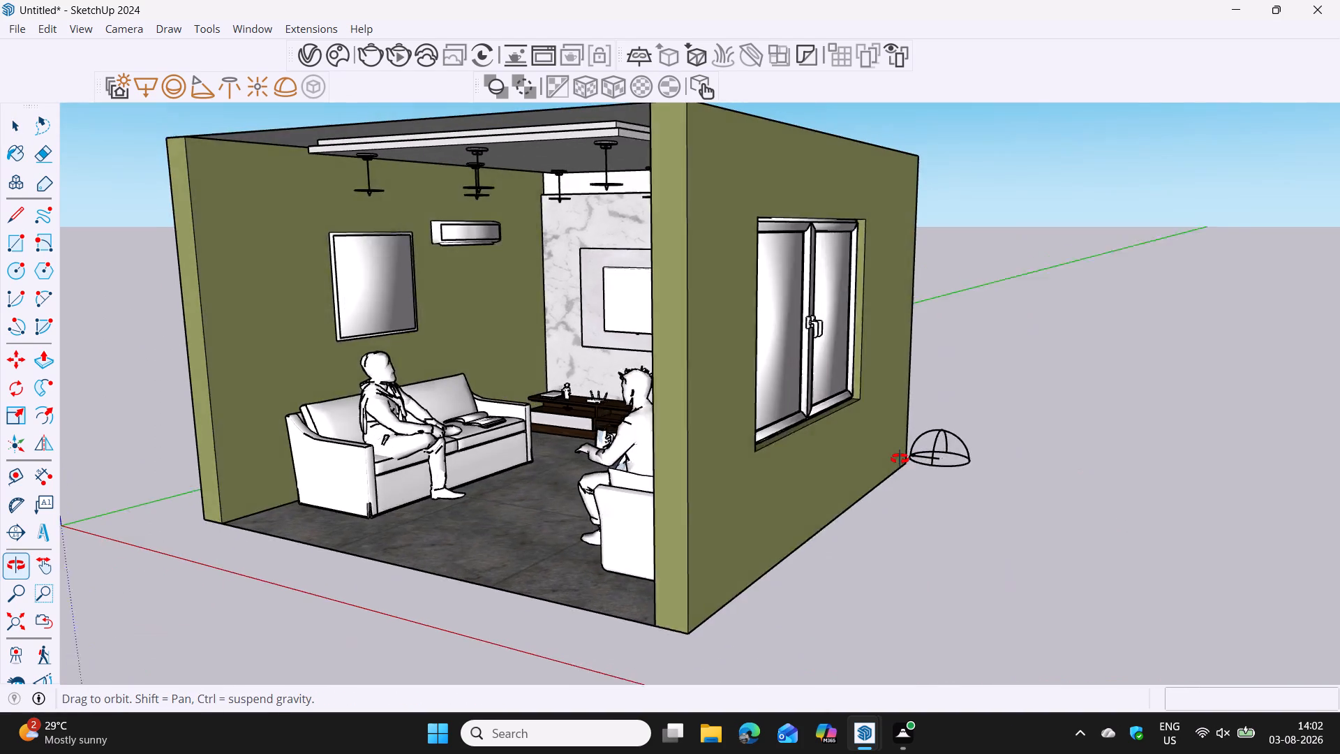
{"action": "middle_click_drag", "start_coordinate": [900, 459], "coordinate": [1124, 469]}
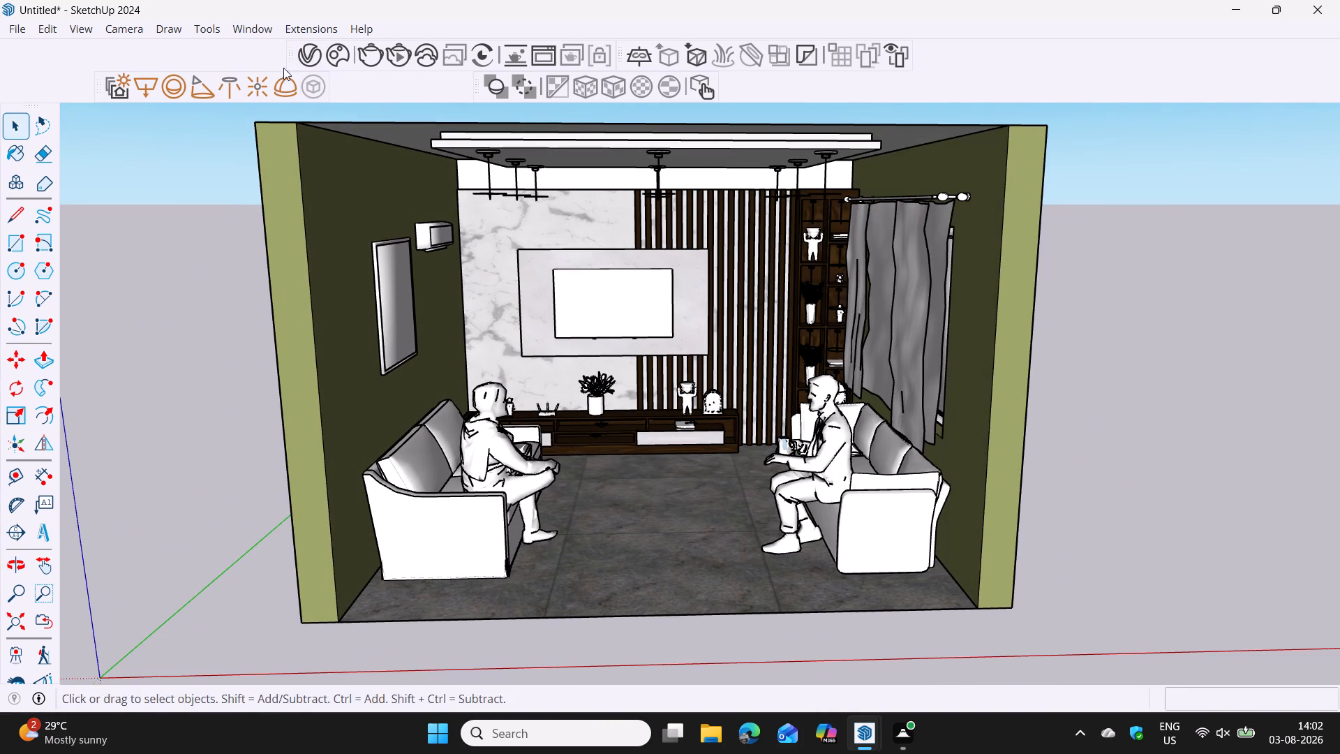
Add a Light Mix render element to the V-Ray scene.
{"action": "left_click", "coordinate": [308, 57]}
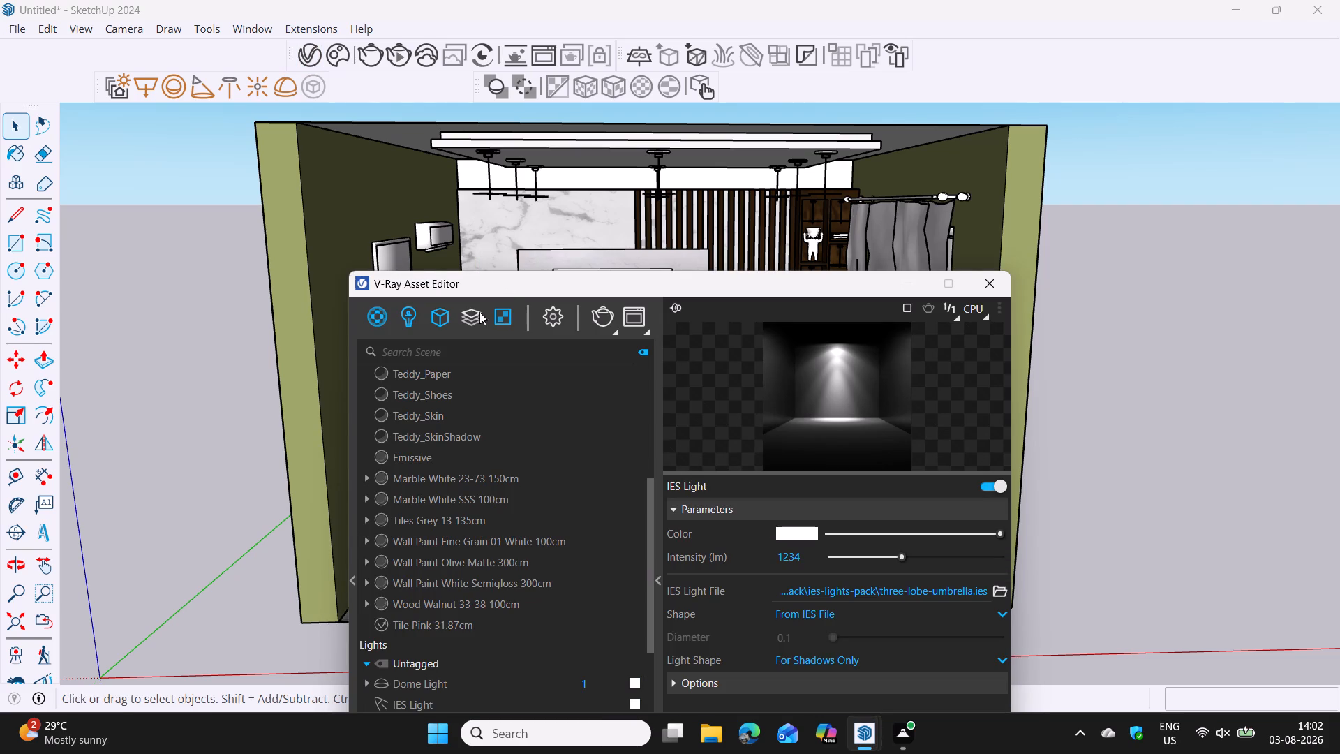
{"action": "left_click", "coordinate": [475, 316]}
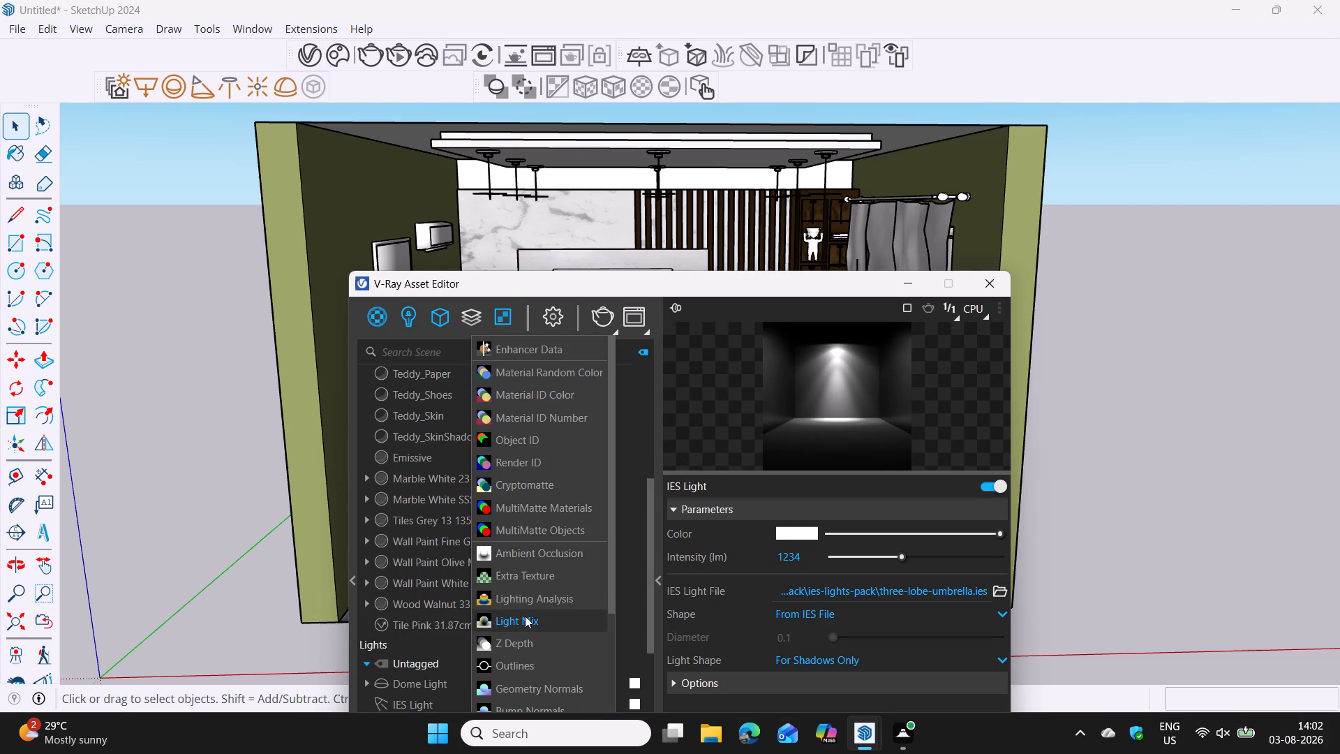
{"action": "left_click", "coordinate": [540, 625]}
Set the Light Mix element to group by Individual Lights and enable Separate Emissive Materials.
{"action": "left_click_drag", "start_coordinate": [772, 278], "coordinate": [769, 272]}
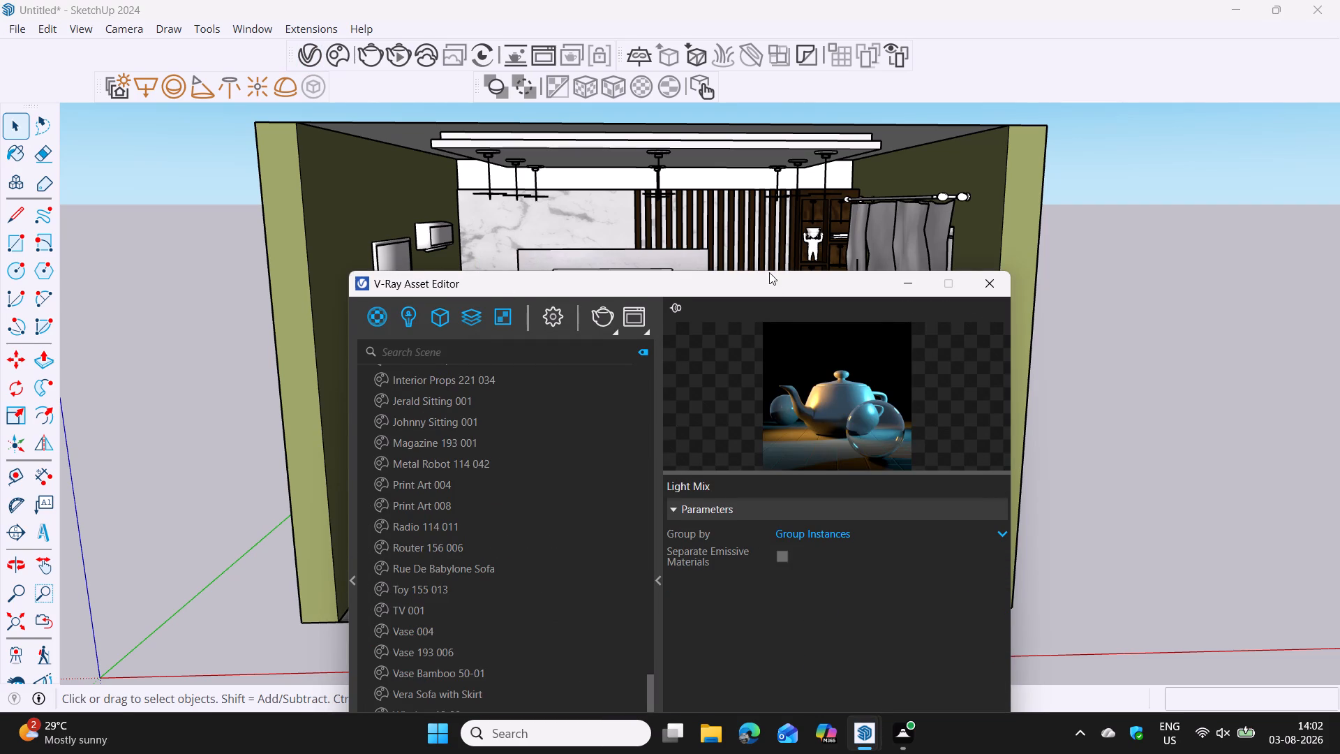
{"action": "left_click_drag", "start_coordinate": [769, 272], "coordinate": [674, 103]}
{"action": "left_click", "coordinate": [776, 362]}
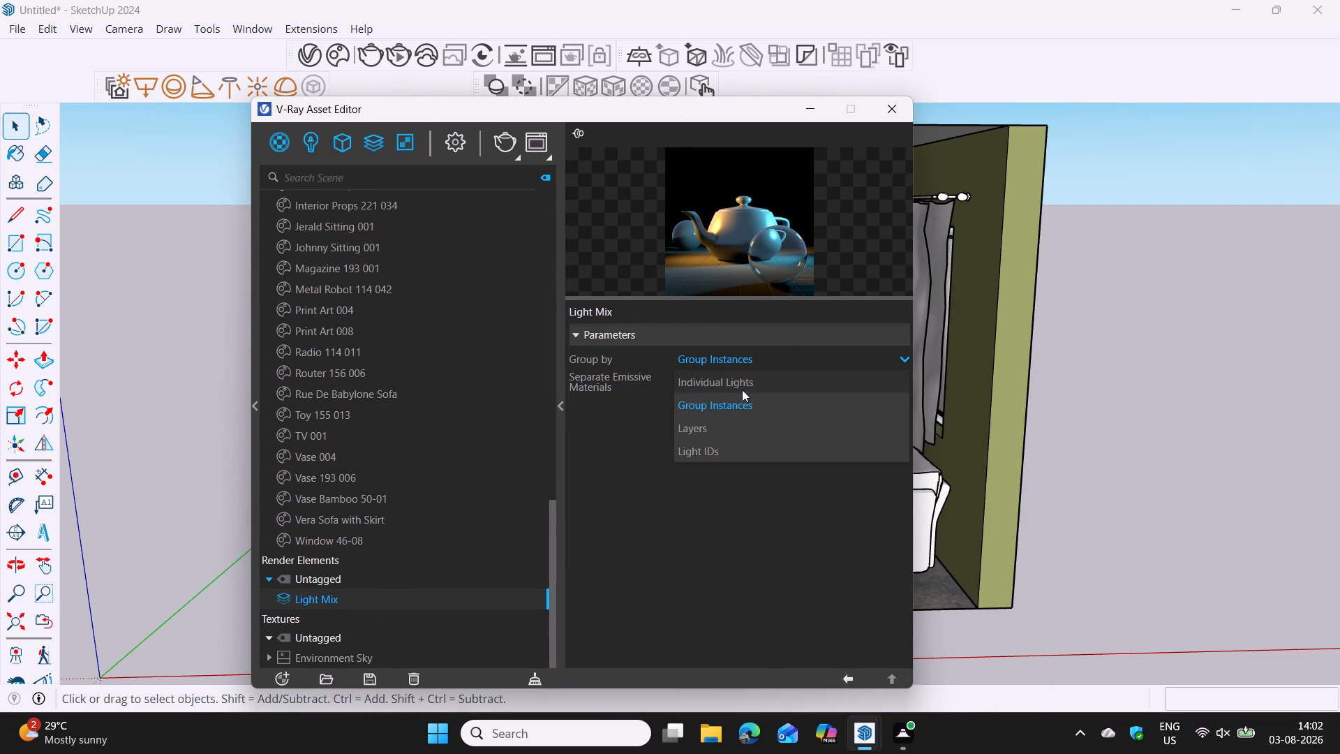
{"action": "left_click", "coordinate": [744, 387]}
{"action": "left_click", "coordinate": [685, 381]}
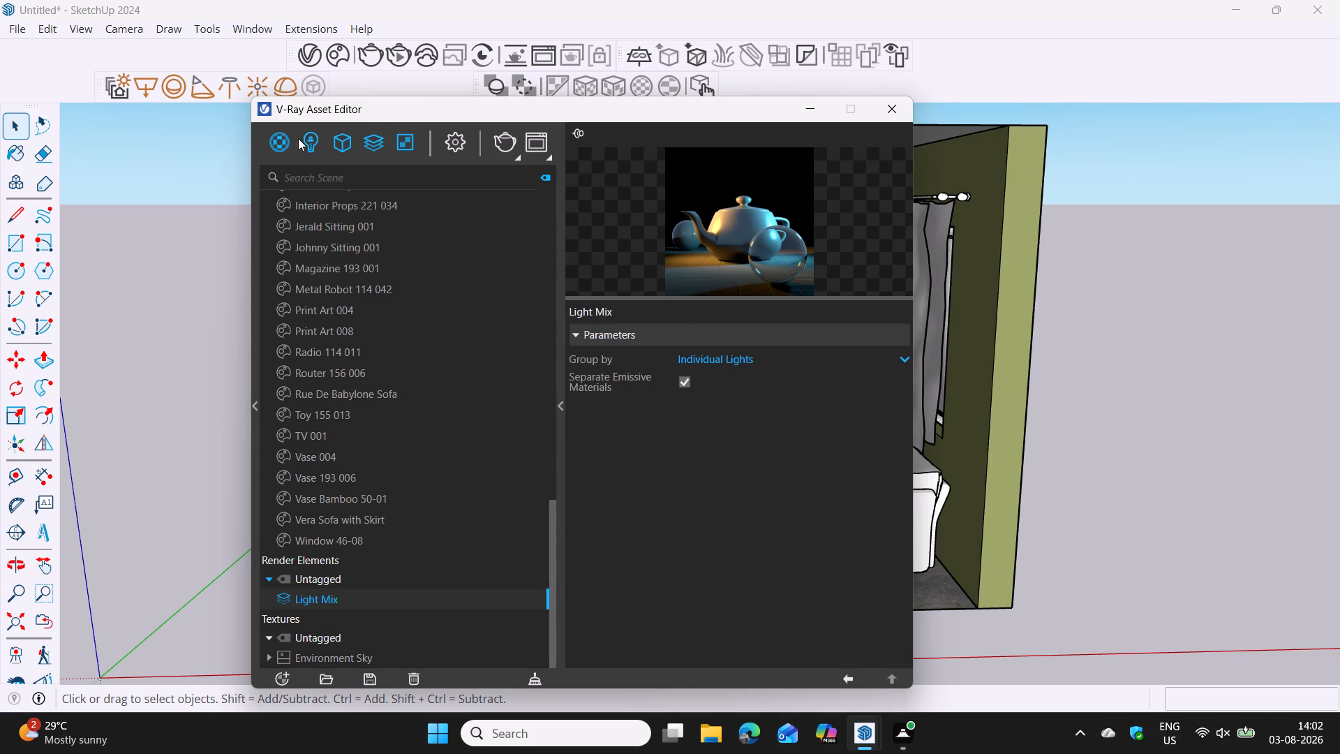
Purge the unused V-Ray assets from the scene, starting from the materials list.
{"action": "left_click", "coordinate": [272, 147]}
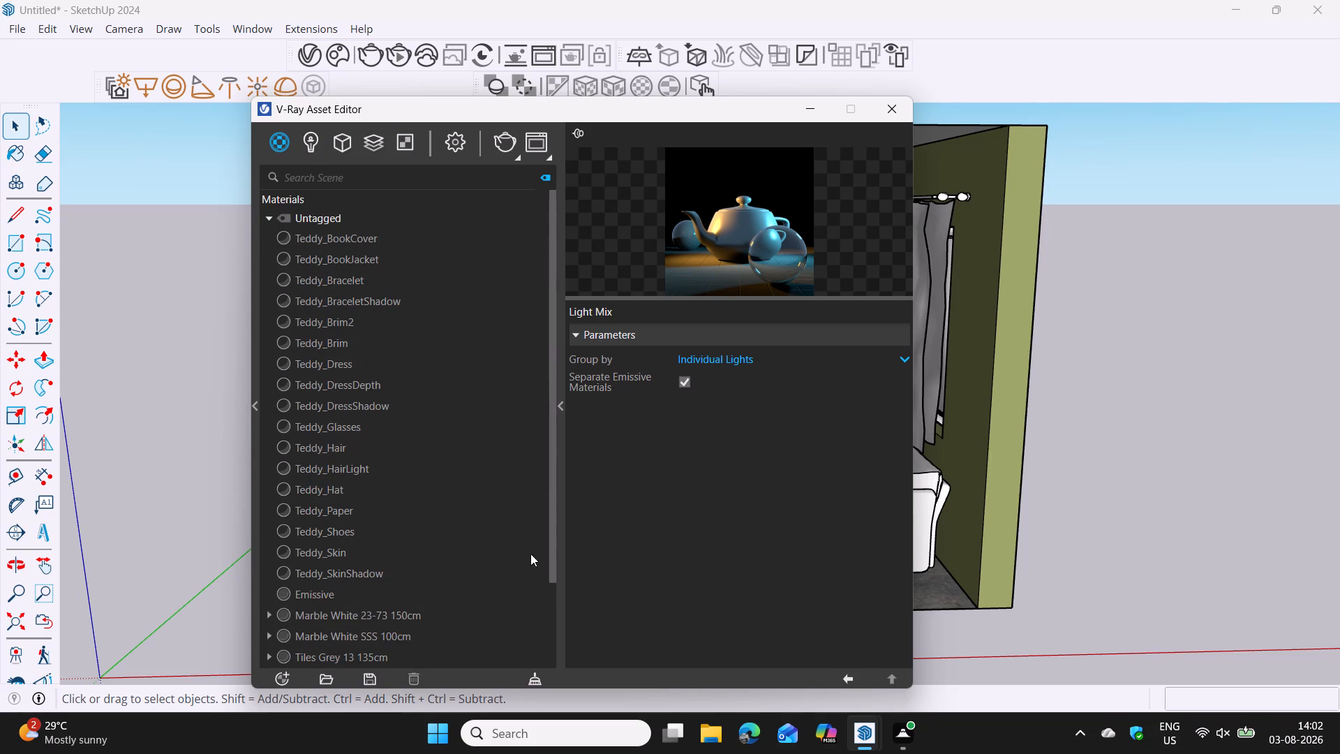
{"action": "left_click", "coordinate": [536, 683]}
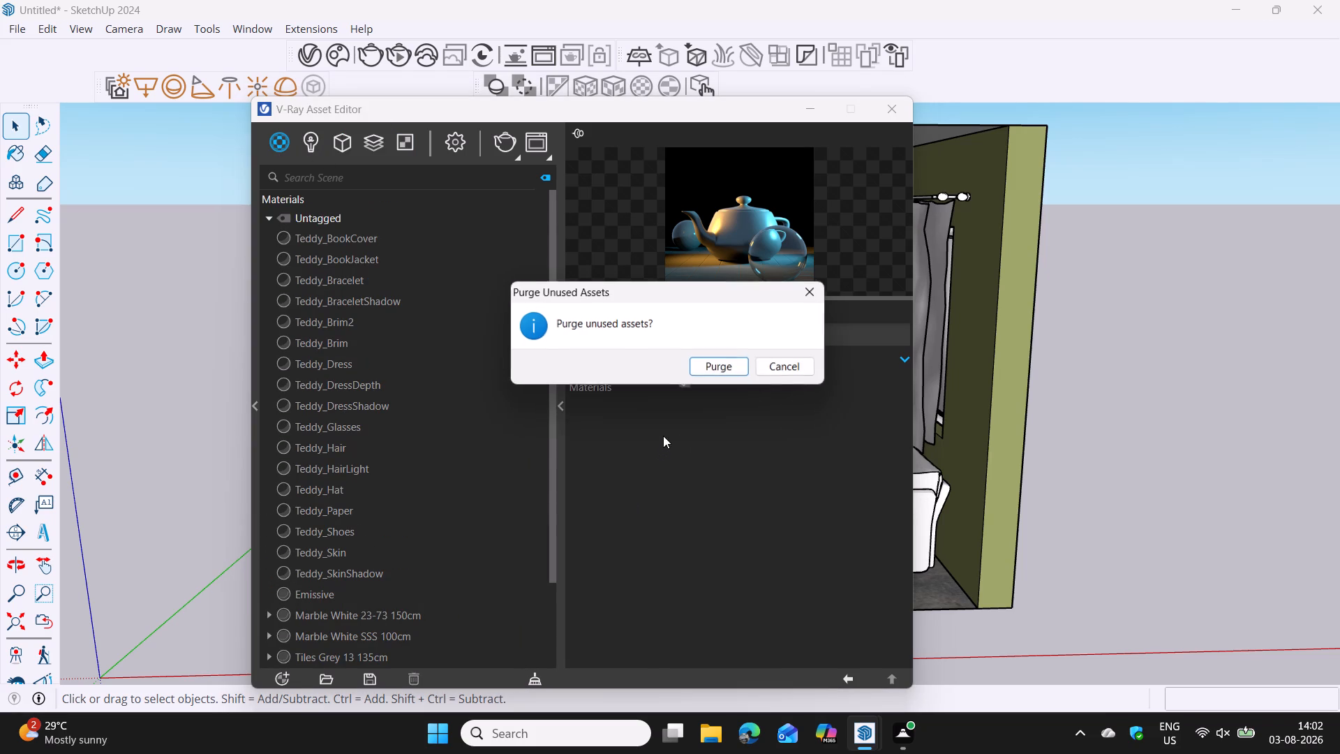
{"action": "left_click", "coordinate": [717, 367]}
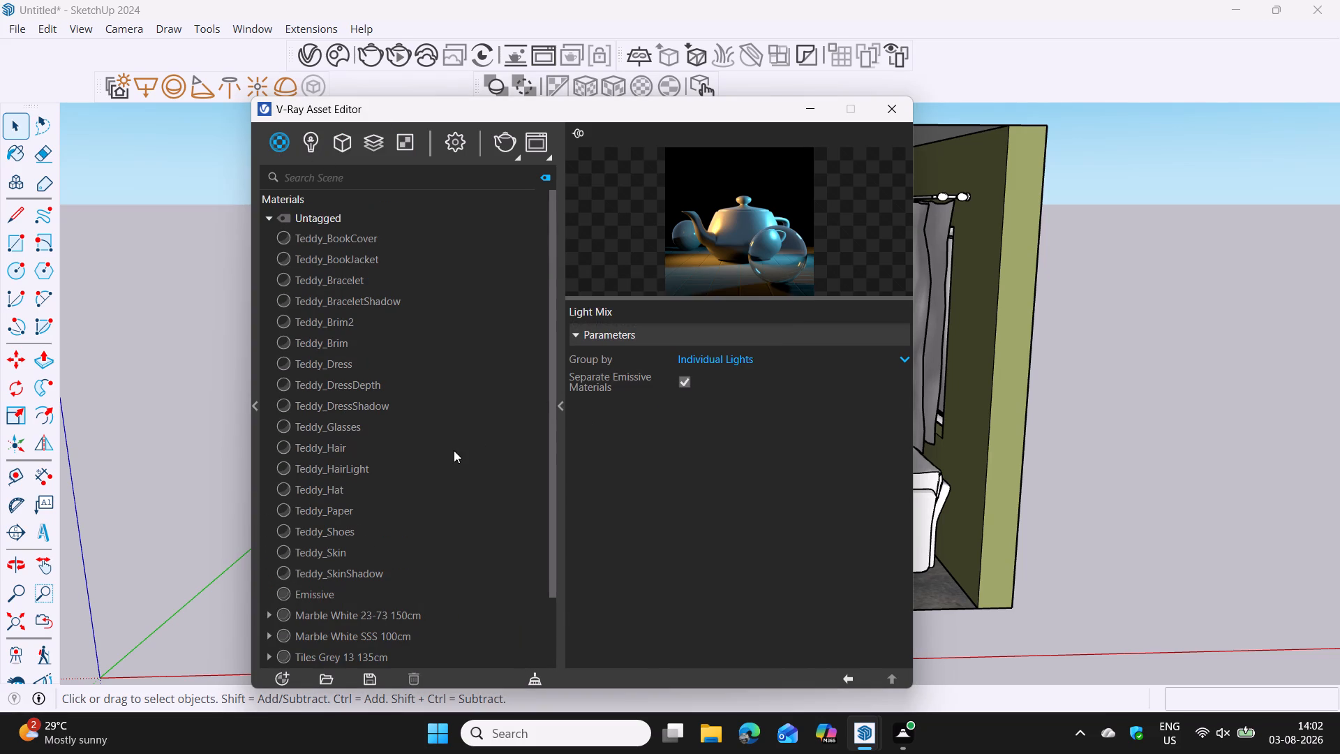
Set the SunLight intensity to 0 and switch the SunLight off.
{"action": "left_click", "coordinate": [313, 141]}
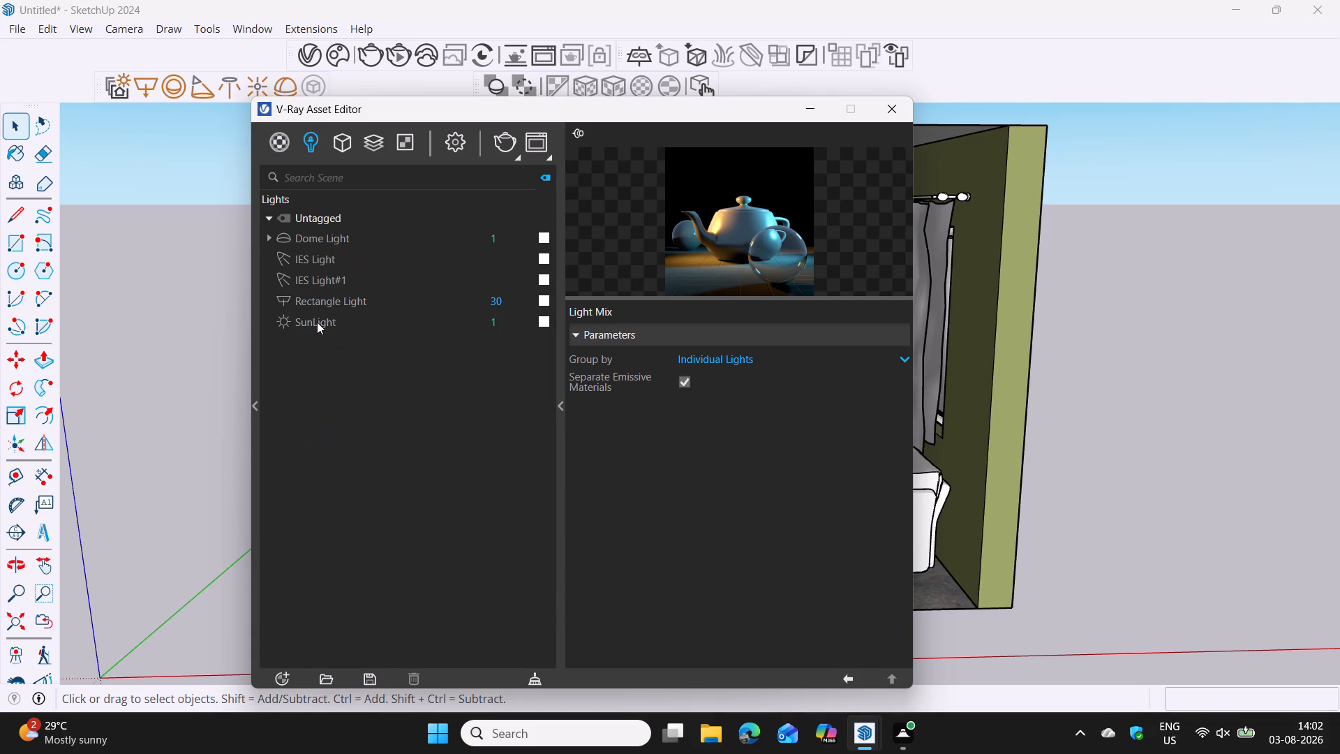
{"action": "left_click_drag", "start_coordinate": [526, 325], "coordinate": [433, 296]}
{"action": "key", "text": "0"}
{"action": "key", "text": "Return"}
{"action": "left_click", "coordinate": [285, 323]}
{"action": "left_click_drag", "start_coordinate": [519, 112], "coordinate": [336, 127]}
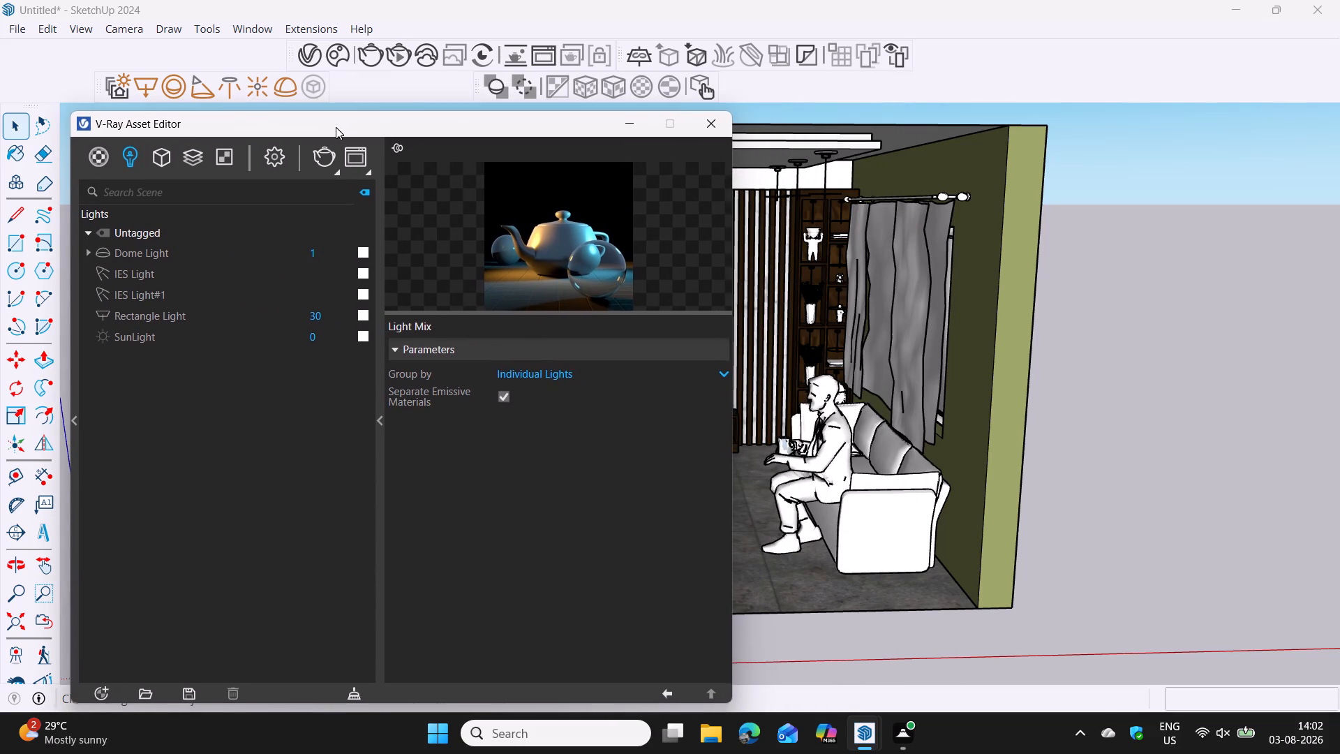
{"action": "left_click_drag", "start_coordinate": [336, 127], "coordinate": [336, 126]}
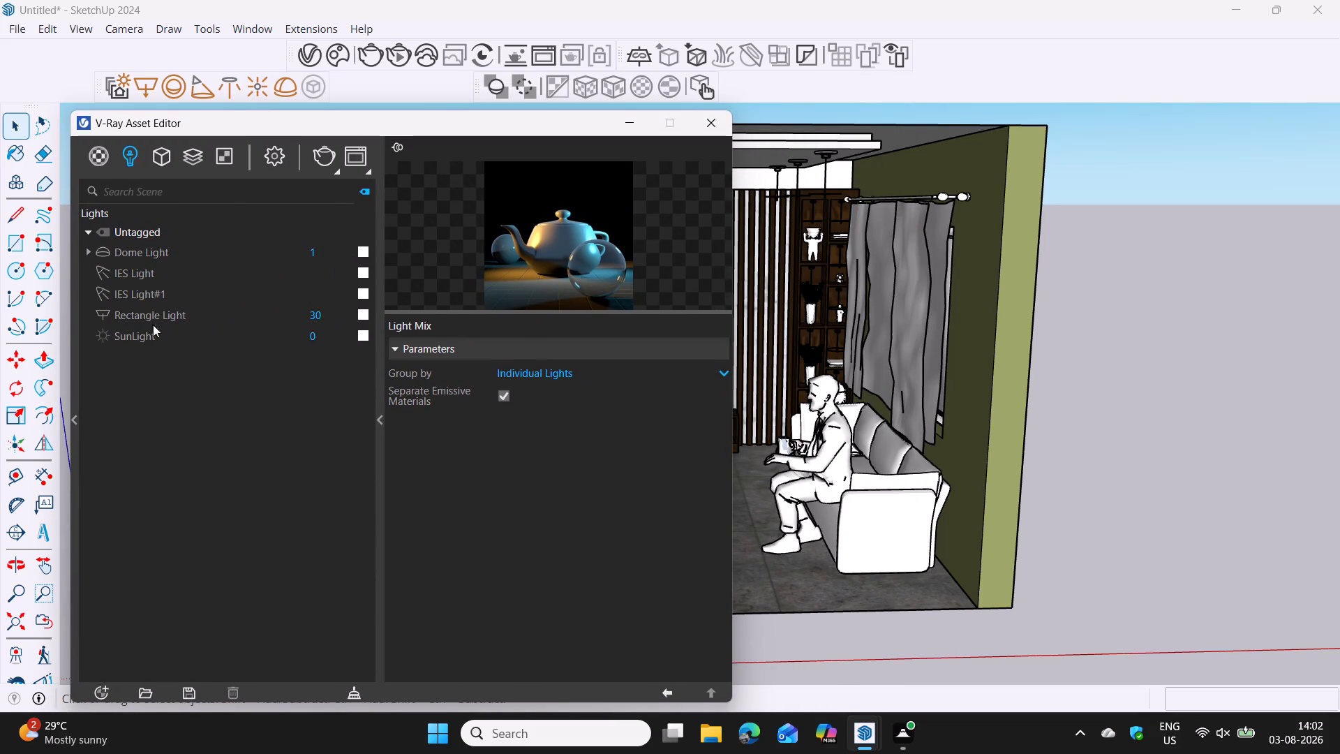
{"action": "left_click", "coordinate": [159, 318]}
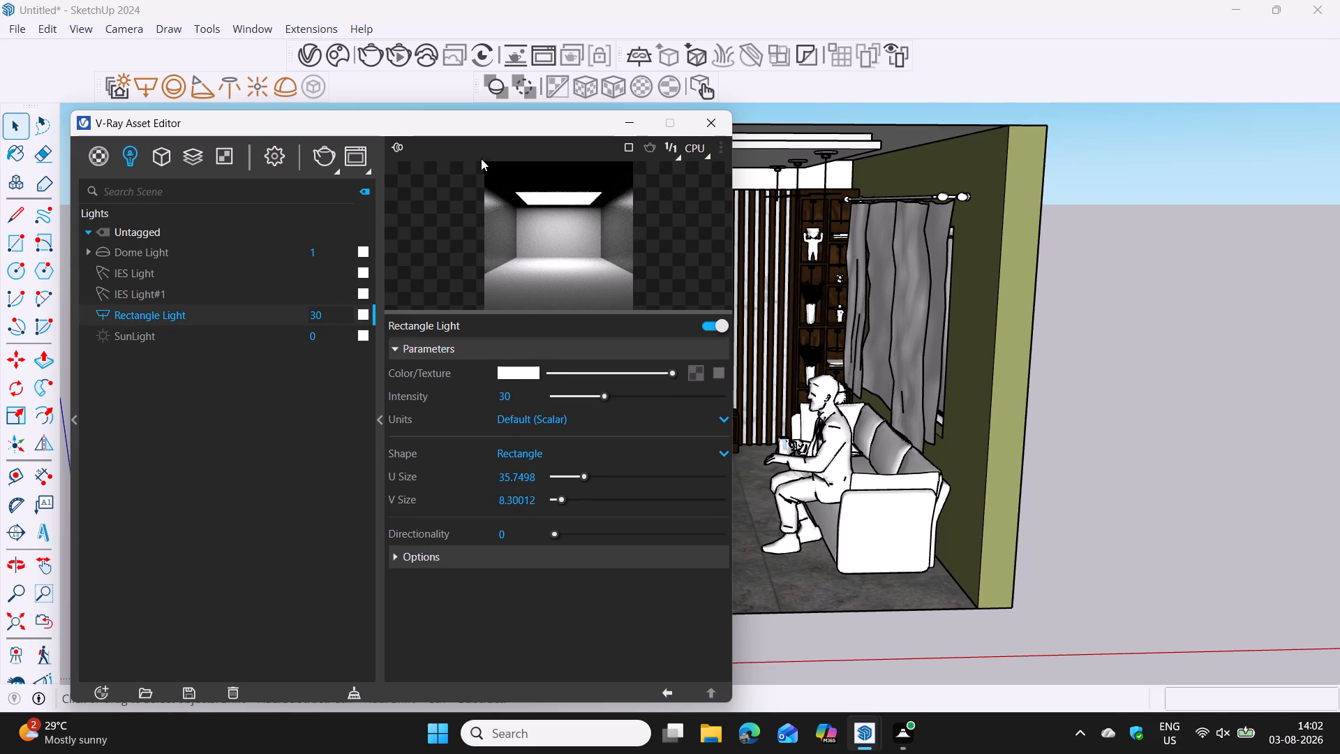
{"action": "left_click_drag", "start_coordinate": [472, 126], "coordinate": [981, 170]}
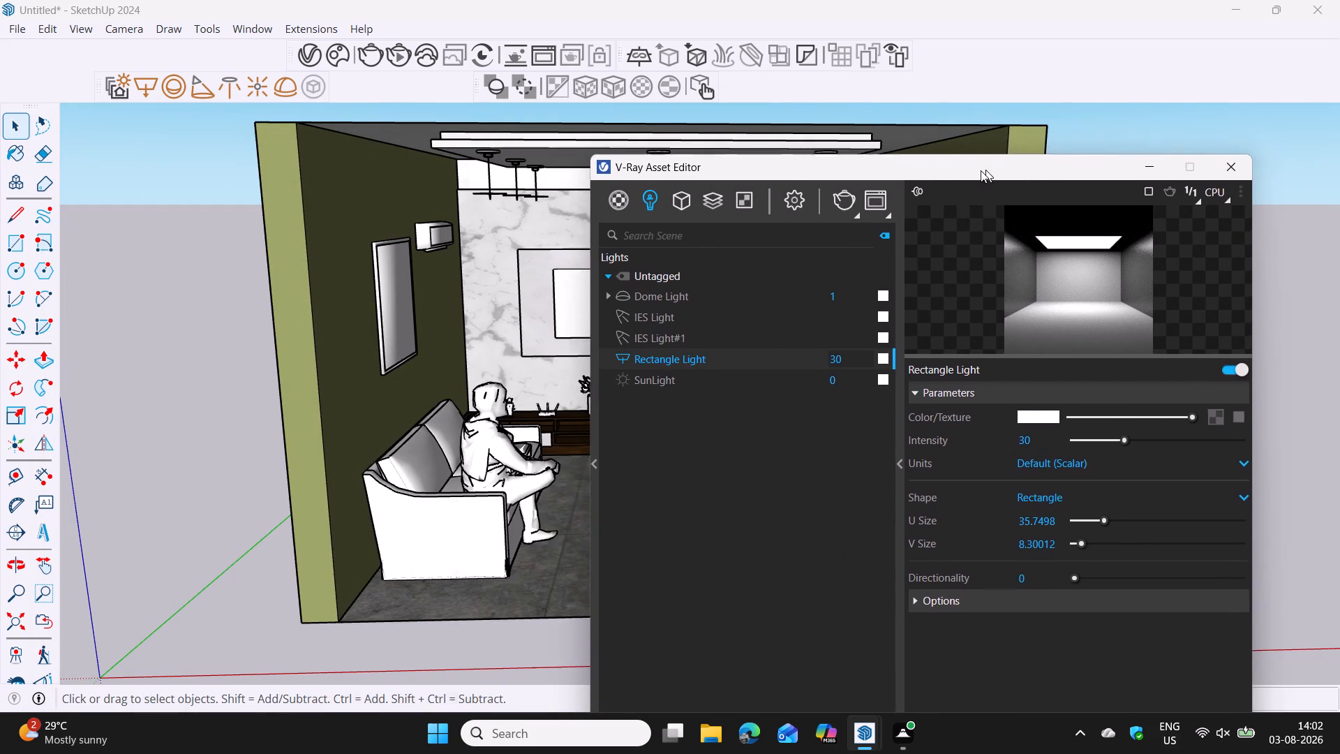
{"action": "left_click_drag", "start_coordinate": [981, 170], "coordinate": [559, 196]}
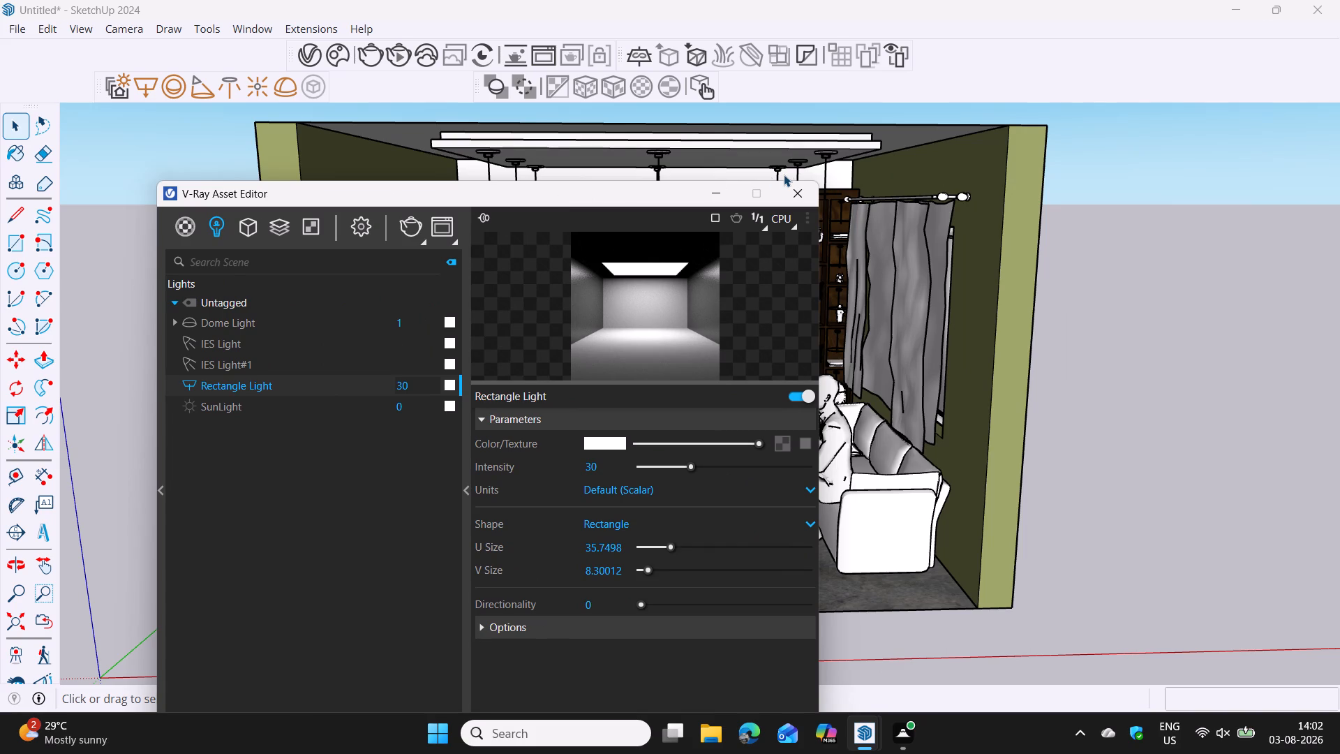
Move the ceiling group with its hanging lights about 21' 8" sideways, out past the room's window wall.
{"action": "left_click", "coordinate": [798, 145]}
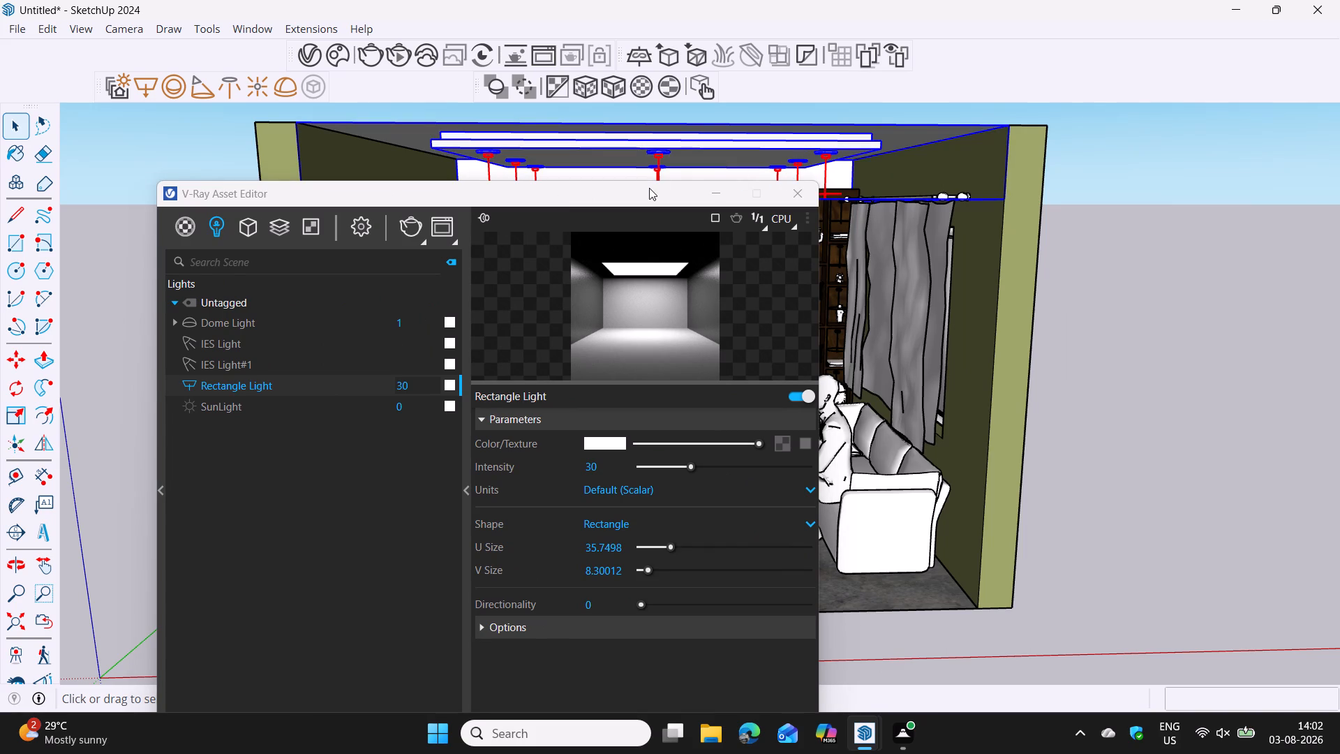
{"action": "scroll", "coordinate": [648, 188], "scroll_direction": "down", "scroll_amount": 5}
{"action": "left_click", "coordinate": [813, 198]}
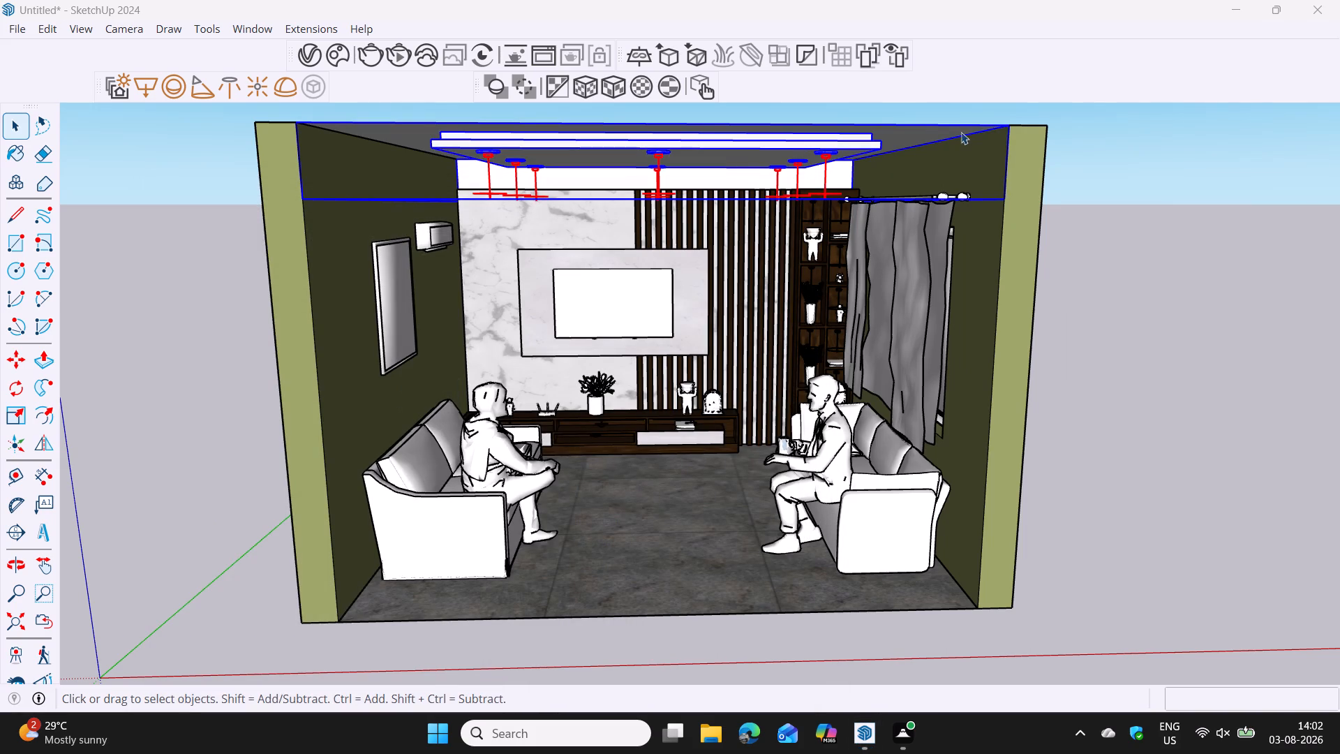
{"action": "middle_click_drag", "start_coordinate": [937, 222], "coordinate": [678, 214], "text": "shift"}
{"action": "scroll", "coordinate": [678, 213], "scroll_direction": "down", "scroll_amount": 4}
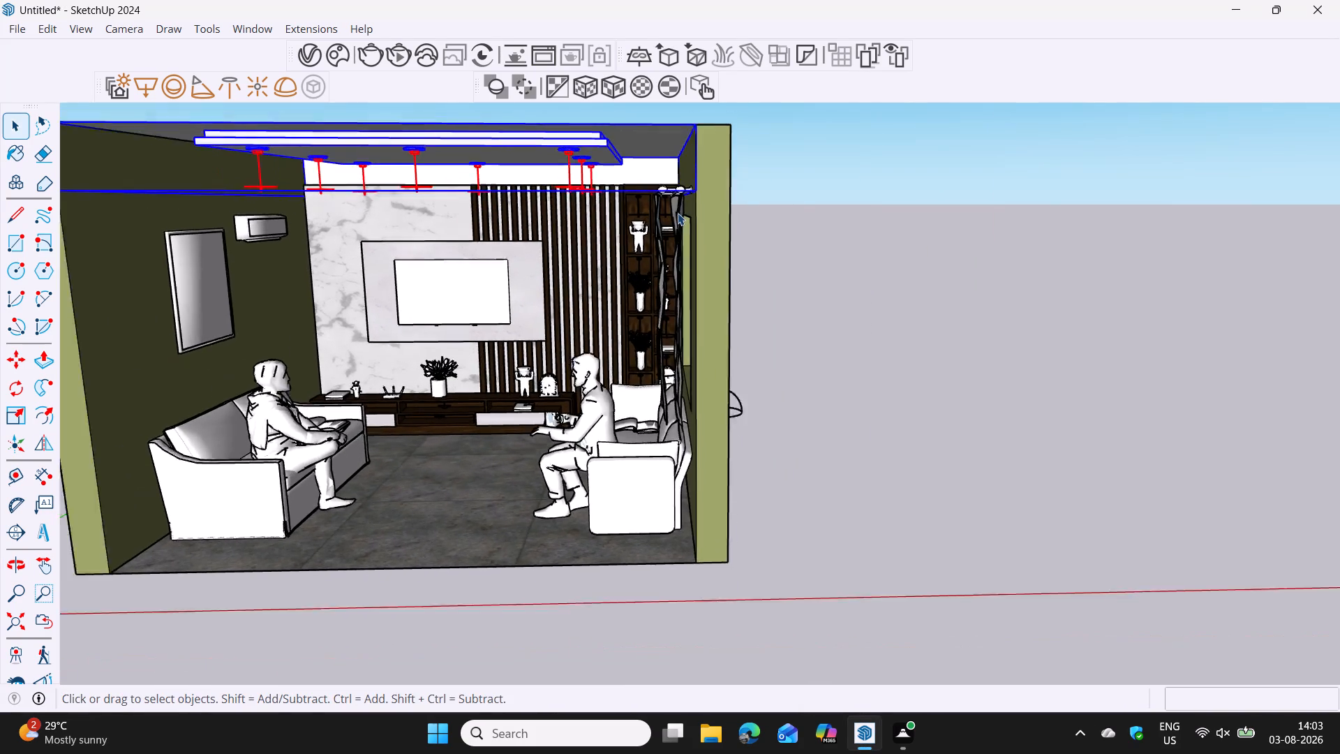
{"action": "scroll", "coordinate": [678, 213], "scroll_direction": "down", "scroll_amount": 1}
{"action": "middle_click_drag", "start_coordinate": [674, 204], "coordinate": [674, 299]}
{"action": "scroll", "coordinate": [685, 272], "scroll_direction": "up", "scroll_amount": 4}
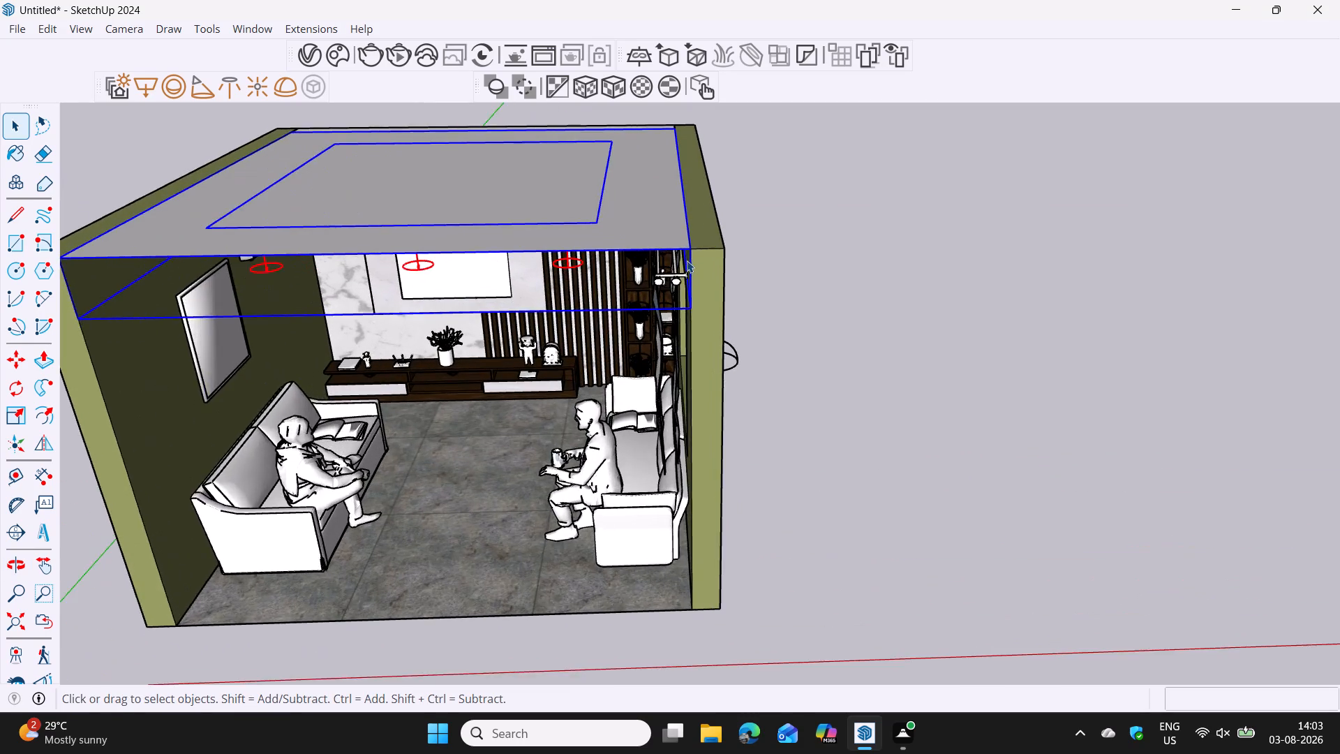
{"action": "scroll", "coordinate": [687, 260], "scroll_direction": "up", "scroll_amount": 2}
{"action": "key", "text": "m"}
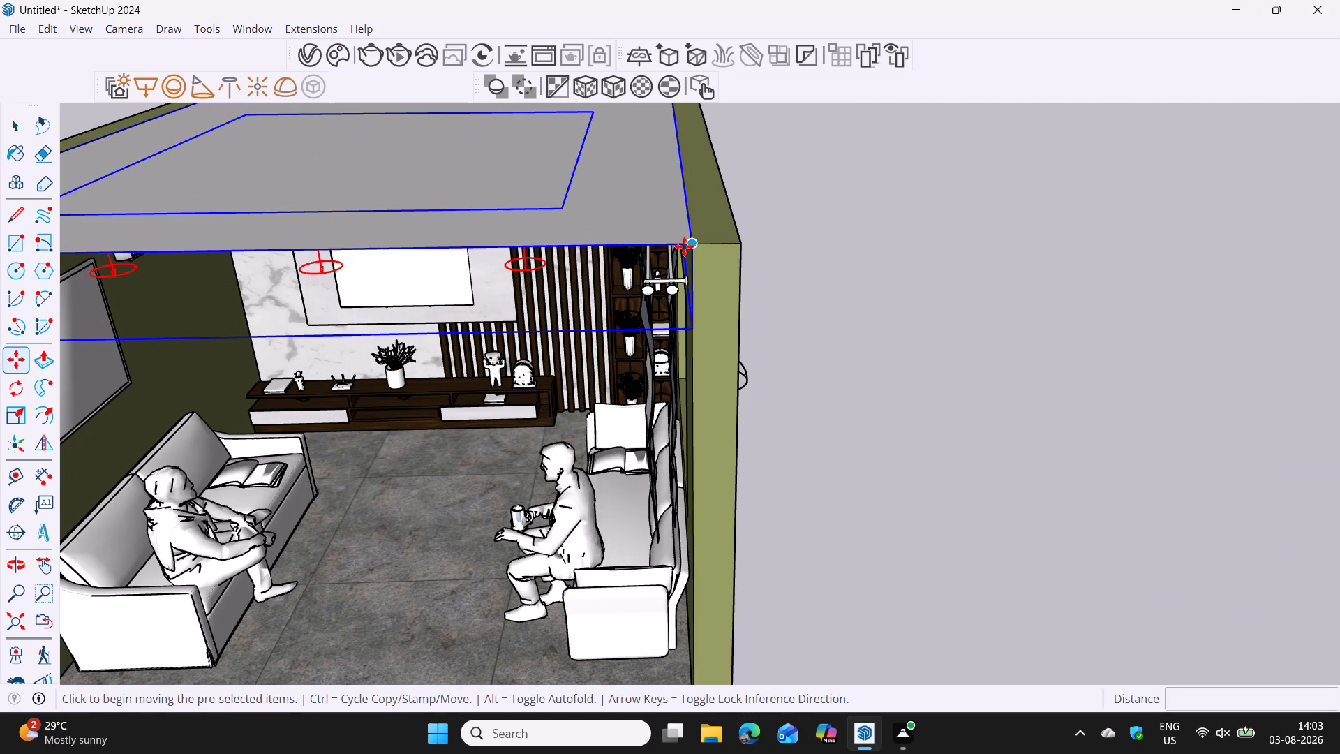
{"action": "left_click", "coordinate": [690, 246]}
{"action": "scroll", "coordinate": [1254, 300], "scroll_direction": "down", "scroll_amount": 4}
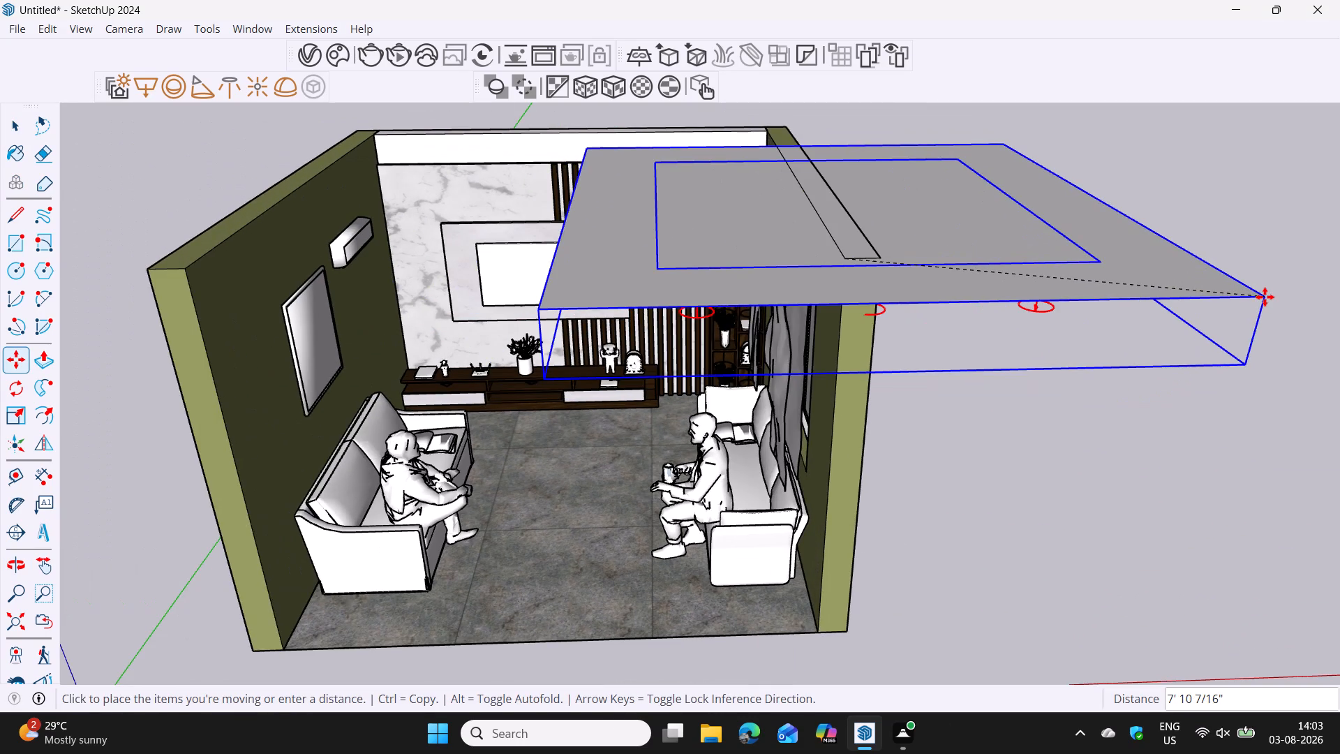
{"action": "middle_click_drag", "start_coordinate": [1265, 297], "coordinate": [637, 65], "text": "shift"}
{"action": "scroll", "coordinate": [892, 223], "scroll_direction": "down", "scroll_amount": 10}
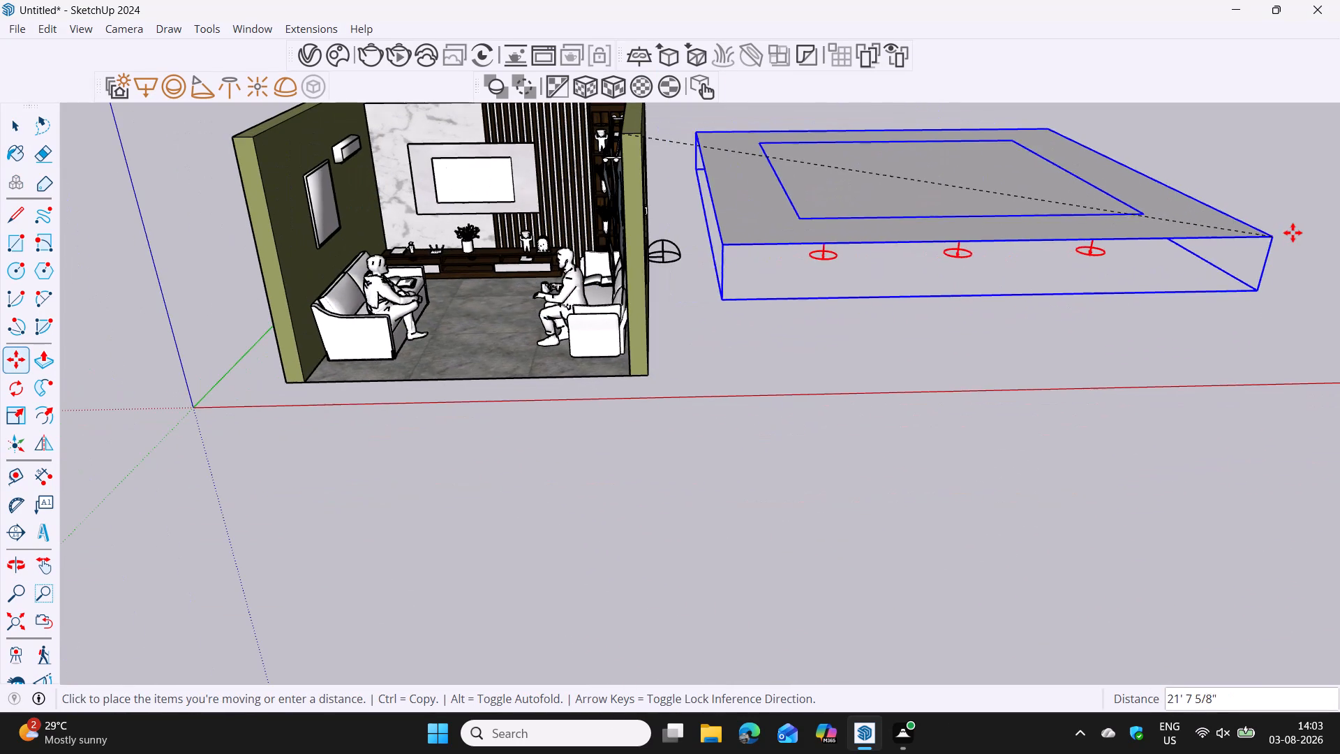
{"action": "left_click", "coordinate": [1296, 233]}
Move the ceiling group another 22' 8" or so along the red axis, farther from the room, and deselect it.
{"action": "middle_click_drag", "start_coordinate": [1175, 260], "coordinate": [1041, 182]}
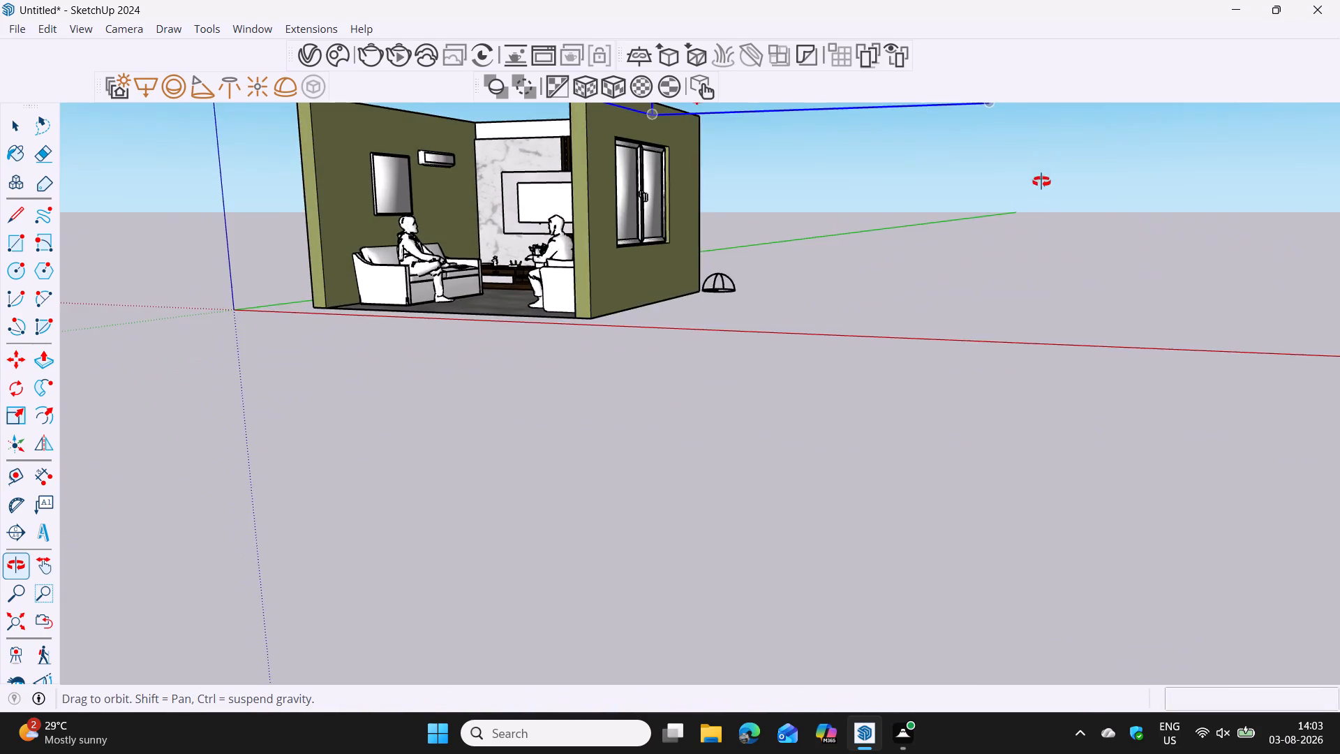
{"action": "middle_click_drag", "start_coordinate": [1041, 182], "coordinate": [1057, 226]}
{"action": "scroll", "coordinate": [1059, 226], "scroll_direction": "down", "scroll_amount": 3}
{"action": "middle_click_drag", "start_coordinate": [1050, 204], "coordinate": [1110, 279], "text": "shift"}
{"action": "scroll", "coordinate": [1110, 279], "scroll_direction": "up", "scroll_amount": 1, "text": "shift"}
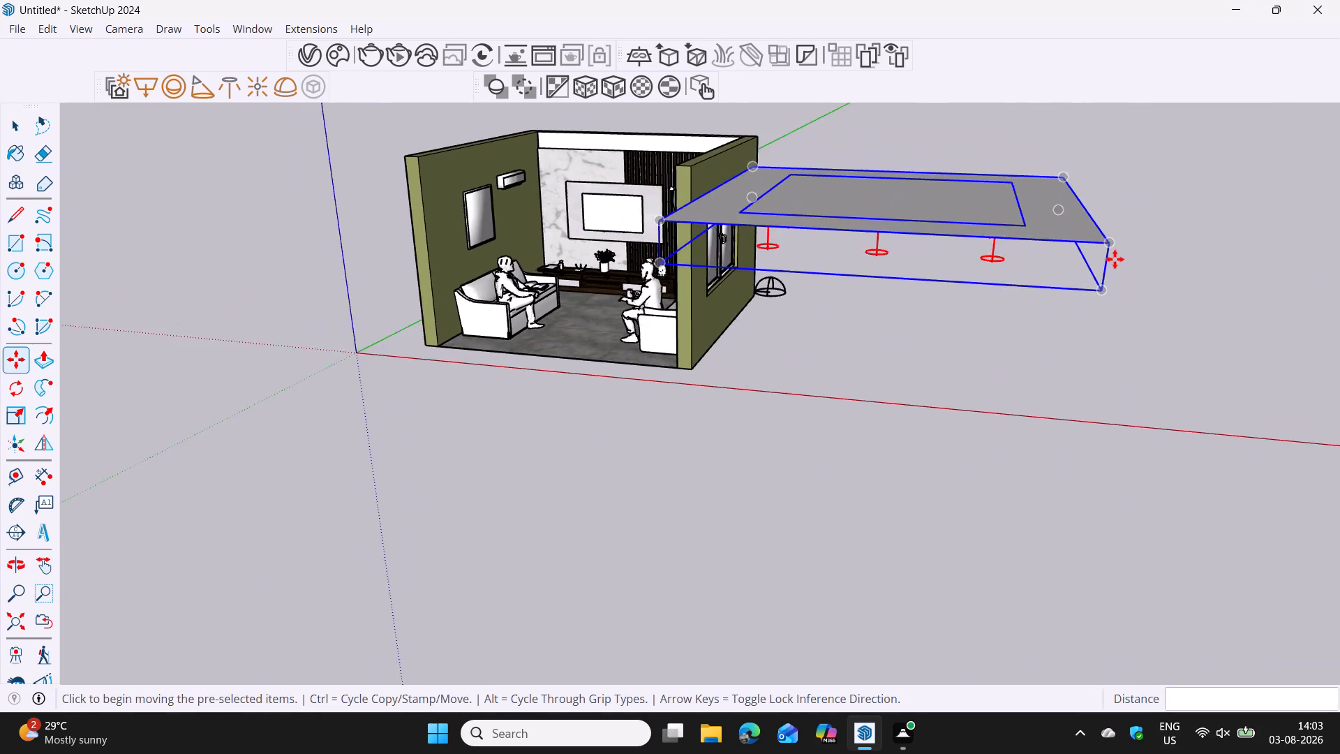
{"action": "scroll", "coordinate": [1115, 257], "scroll_direction": "up", "scroll_amount": 4}
{"action": "left_click", "coordinate": [1105, 230]}
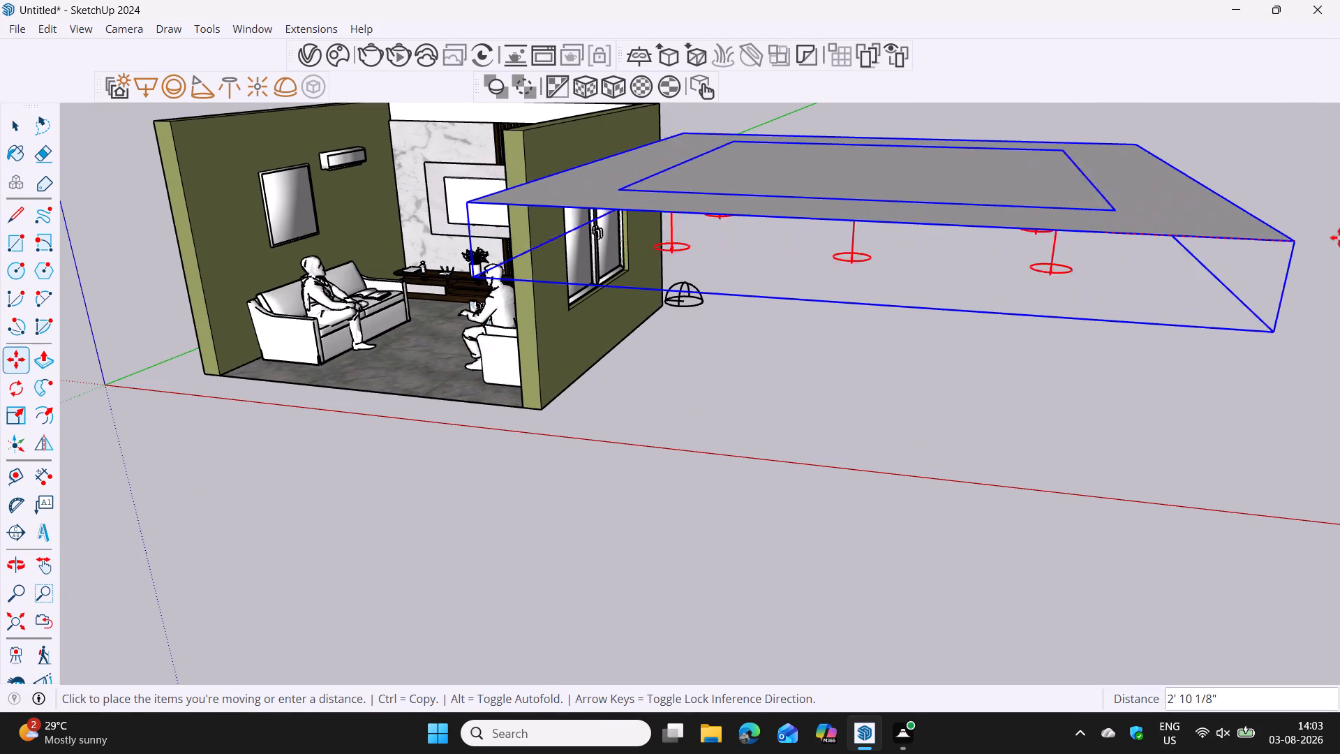
{"action": "scroll", "coordinate": [1339, 237], "scroll_direction": "down", "scroll_amount": 20}
{"action": "scroll", "coordinate": [1339, 237], "scroll_direction": "down", "scroll_amount": 4}
{"action": "middle_click_drag", "start_coordinate": [1273, 244], "coordinate": [847, 246], "text": "shift"}
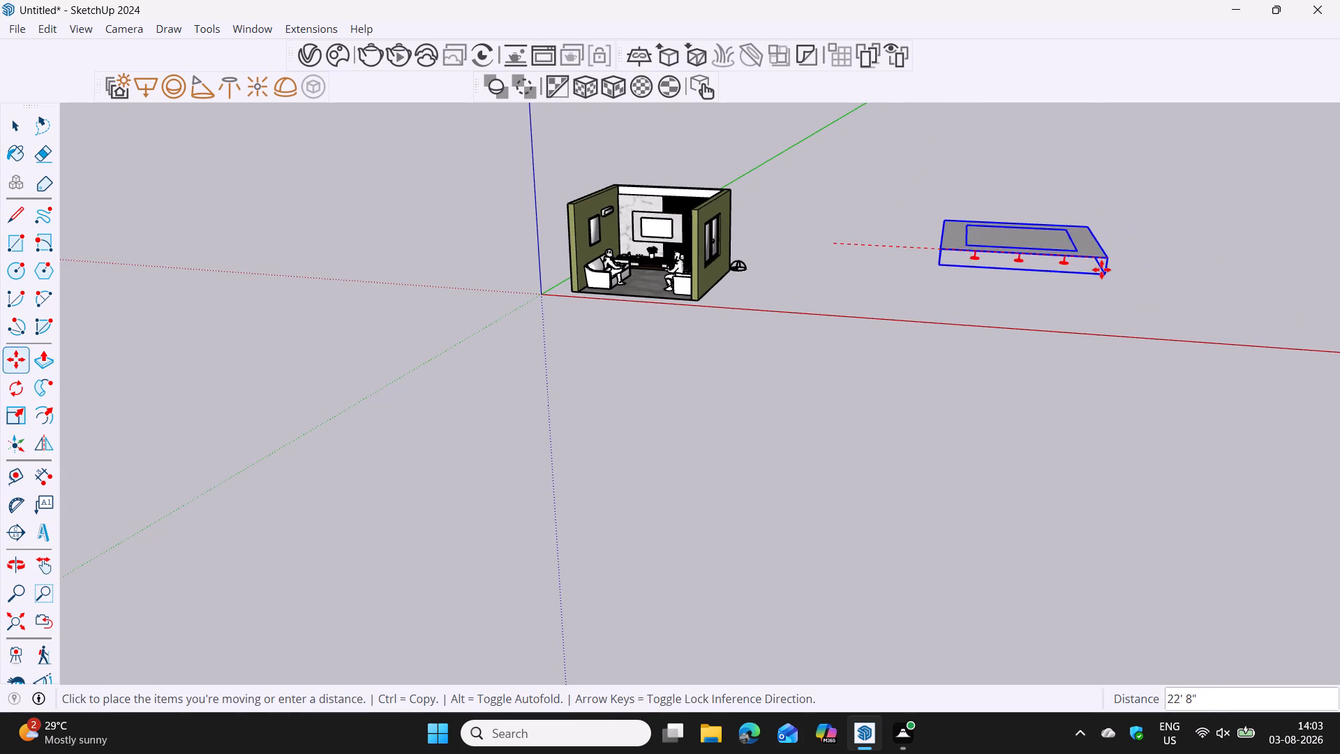
{"action": "left_click", "coordinate": [1107, 260]}
{"action": "scroll", "coordinate": [1075, 287], "scroll_direction": "up", "scroll_amount": 4}
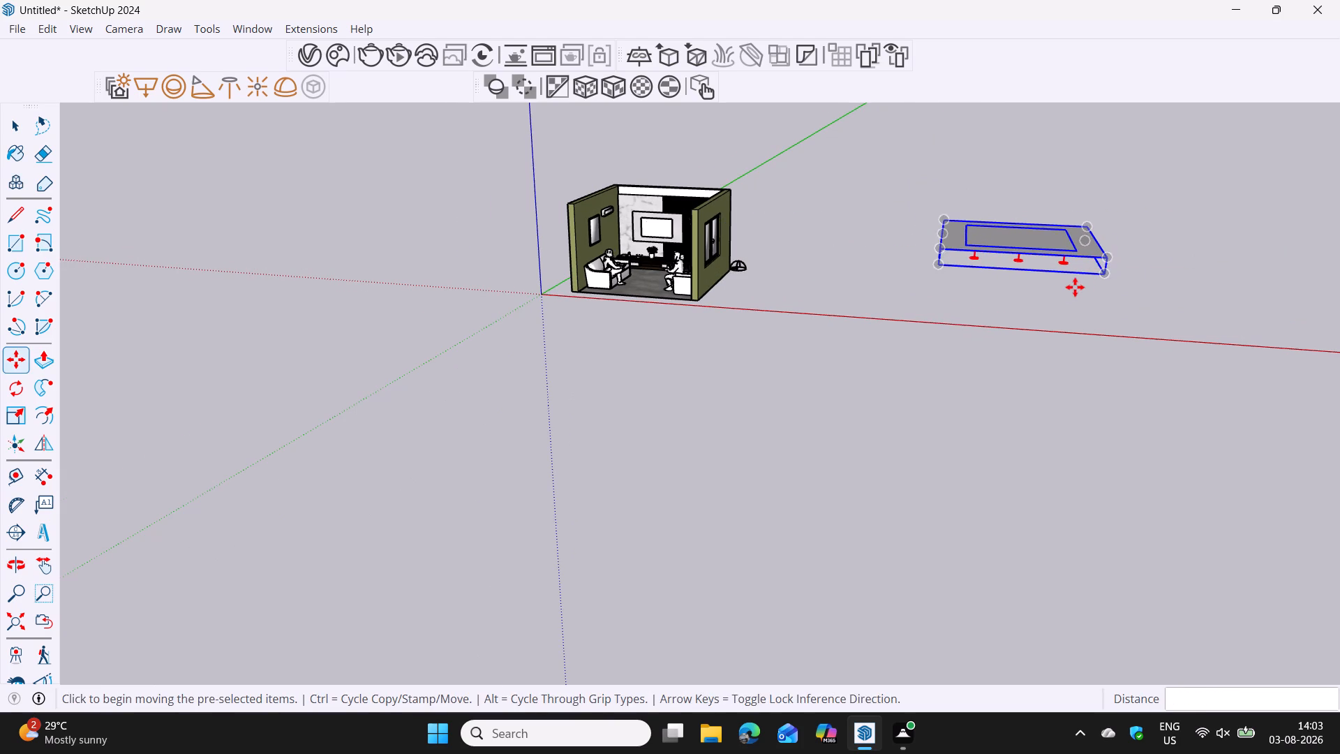
{"action": "scroll", "coordinate": [1052, 304], "scroll_direction": "up", "scroll_amount": 3}
{"action": "key", "text": "space"}
{"action": "left_click", "coordinate": [1038, 314]}
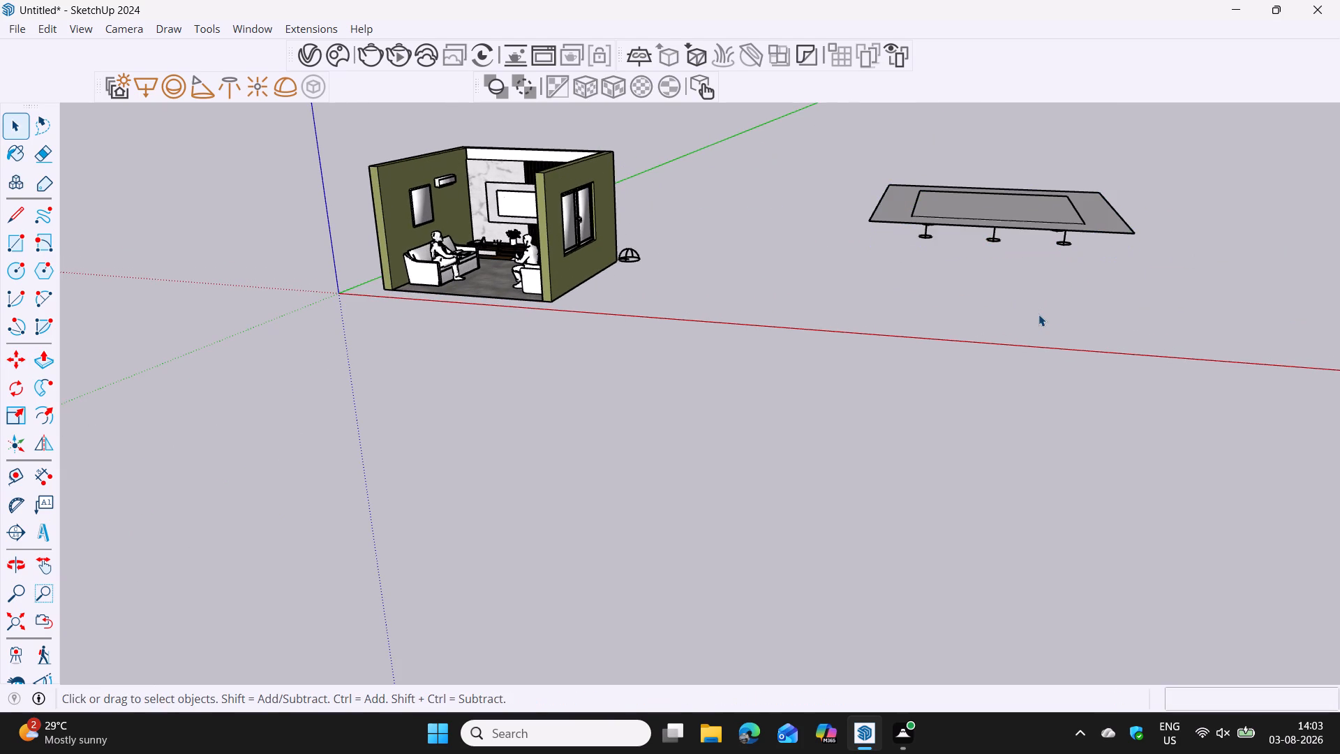
With the detached ceiling's underside in view, create a second V-Ray Emissive material with intensity 30.
{"action": "middle_click_drag", "start_coordinate": [1038, 314], "coordinate": [999, 381], "text": "shift"}
{"action": "middle_click_drag", "start_coordinate": [995, 379], "coordinate": [1014, 279]}
{"action": "scroll", "coordinate": [1014, 279], "scroll_direction": "up", "scroll_amount": 1}
{"action": "scroll", "coordinate": [1014, 279], "scroll_direction": "down", "scroll_amount": 1}
{"action": "middle_click_drag", "start_coordinate": [1002, 196], "coordinate": [965, 343], "text": "shift"}
{"action": "scroll", "coordinate": [955, 343], "scroll_direction": "up", "scroll_amount": 11}
{"action": "middle_click_drag", "start_coordinate": [871, 284], "coordinate": [885, 299], "text": "shift"}
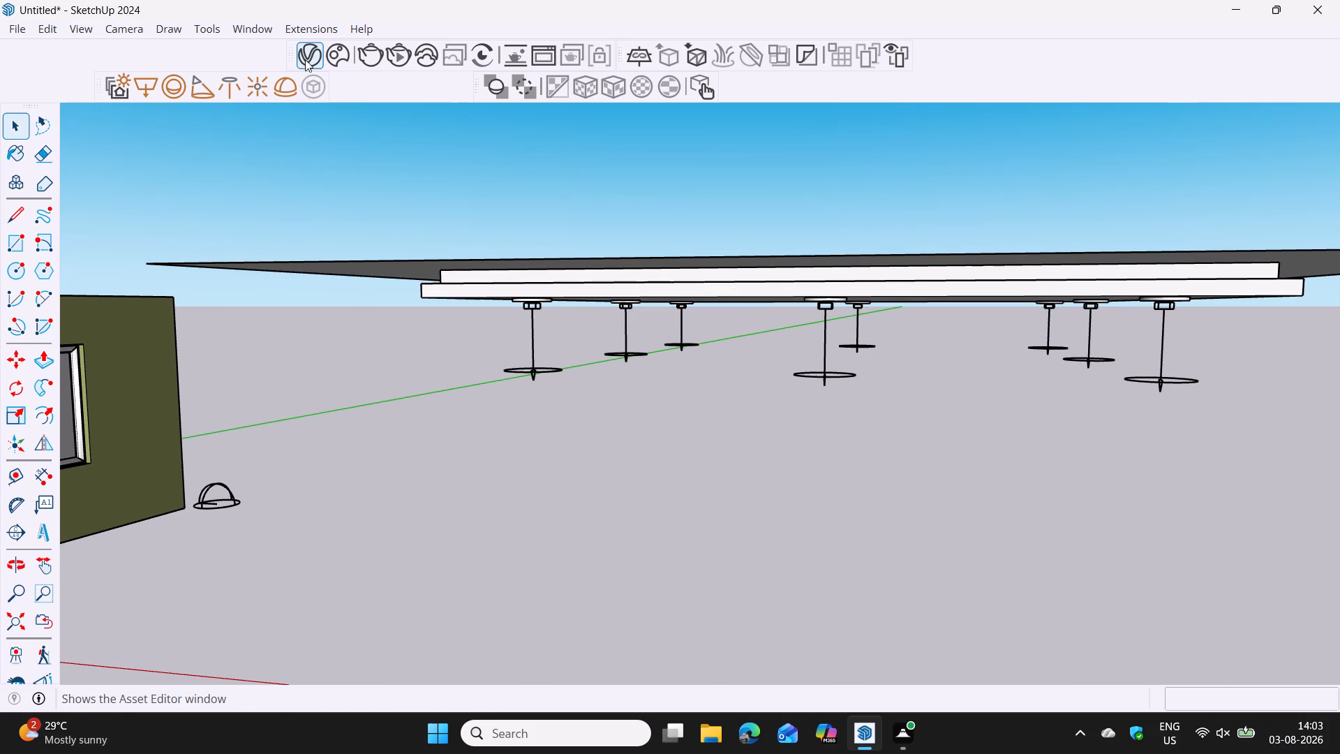
{"action": "left_click", "coordinate": [308, 61]}
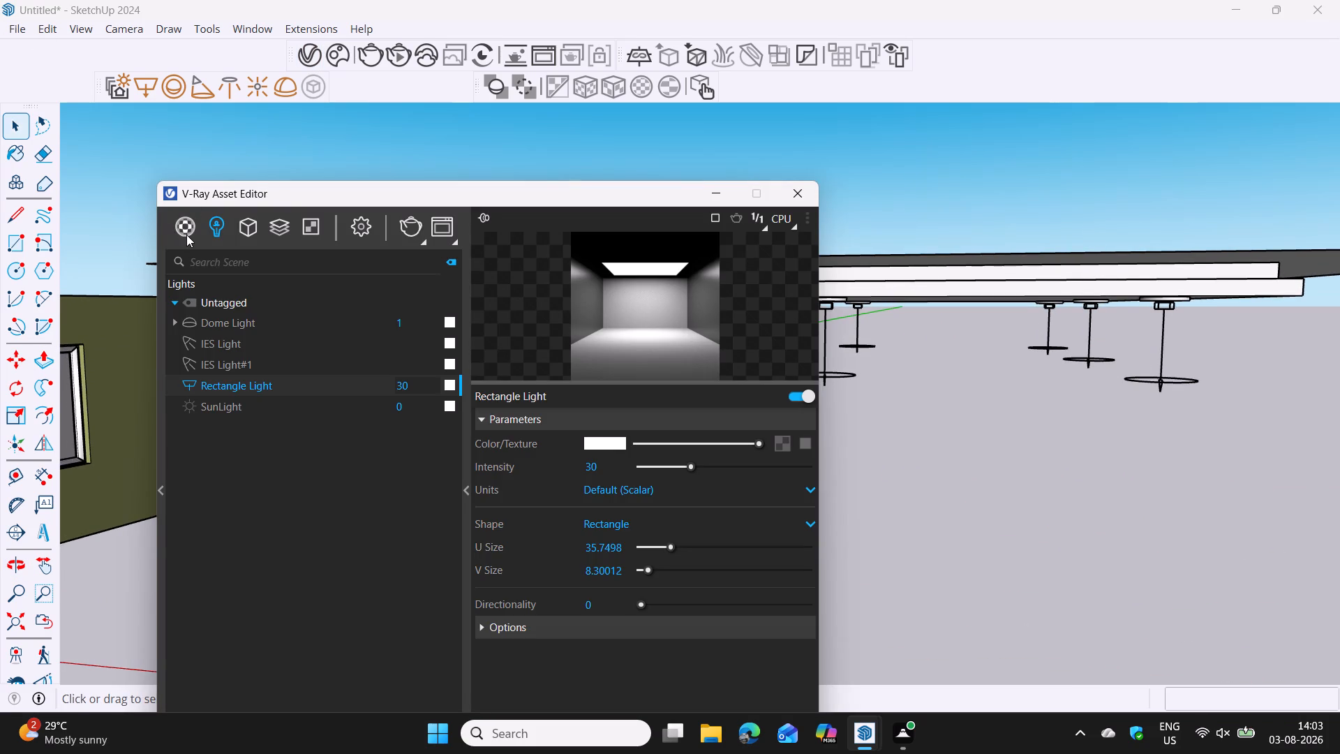
{"action": "right_click", "coordinate": [186, 235]}
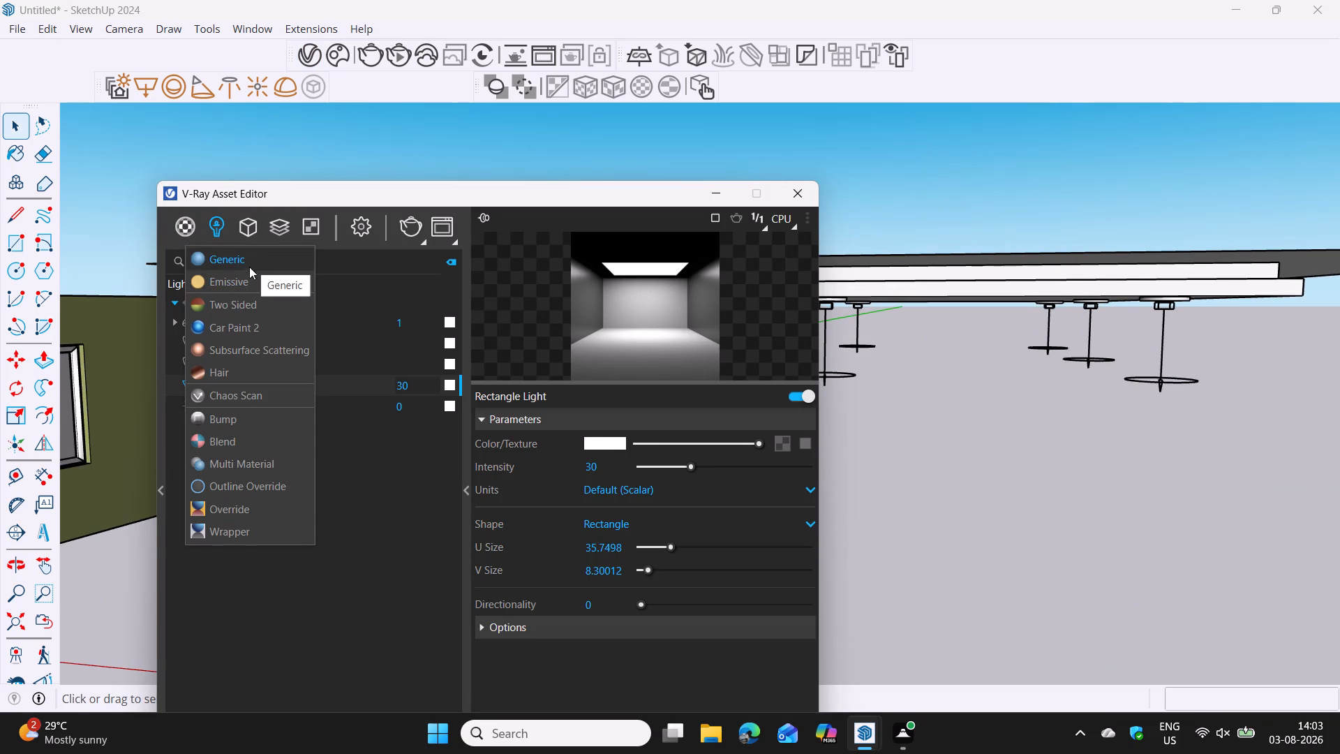
{"action": "left_click", "coordinate": [248, 281]}
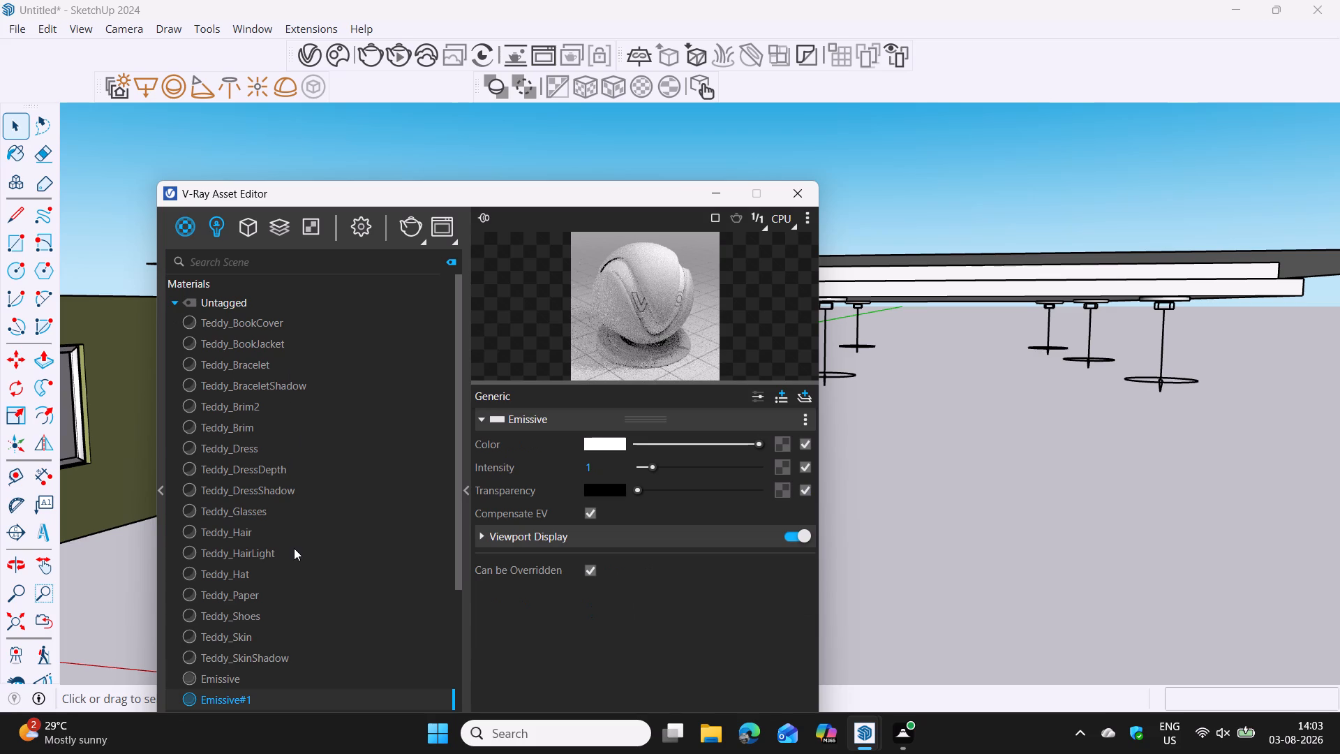
{"action": "left_click_drag", "start_coordinate": [613, 468], "coordinate": [572, 469]}
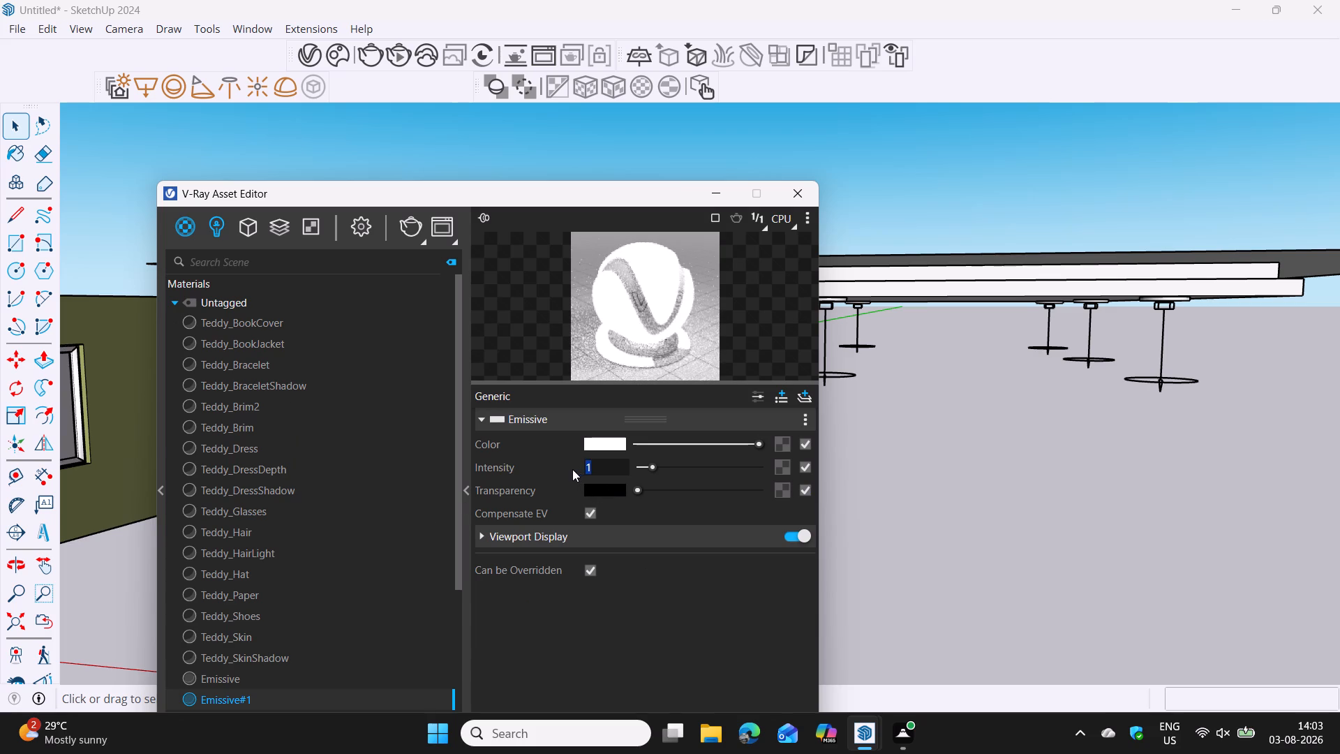
{"action": "left_click_drag", "start_coordinate": [572, 469], "coordinate": [572, 470]}
{"action": "type", "text": "30"}
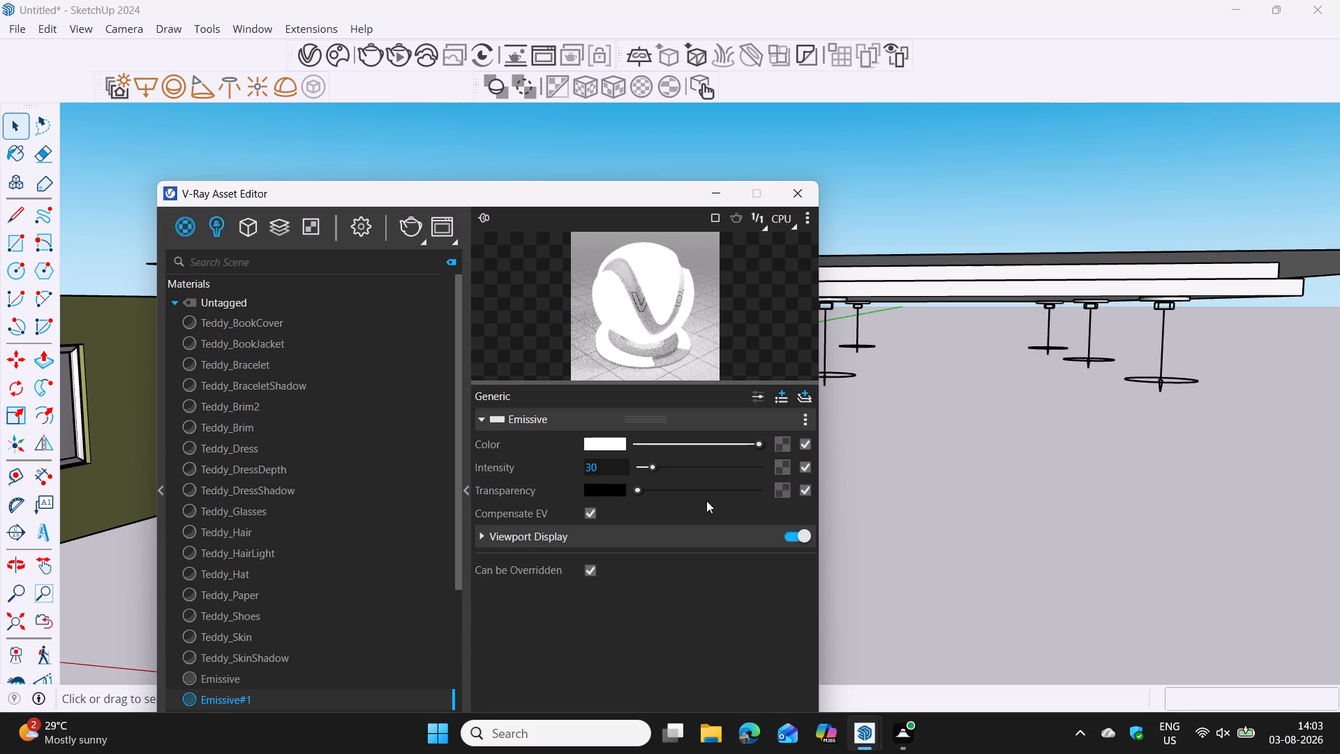
{"action": "key", "text": "Return"}
Set the colour temperature of the second Emissive material to 2100 K.
{"action": "left_click", "coordinate": [604, 445]}
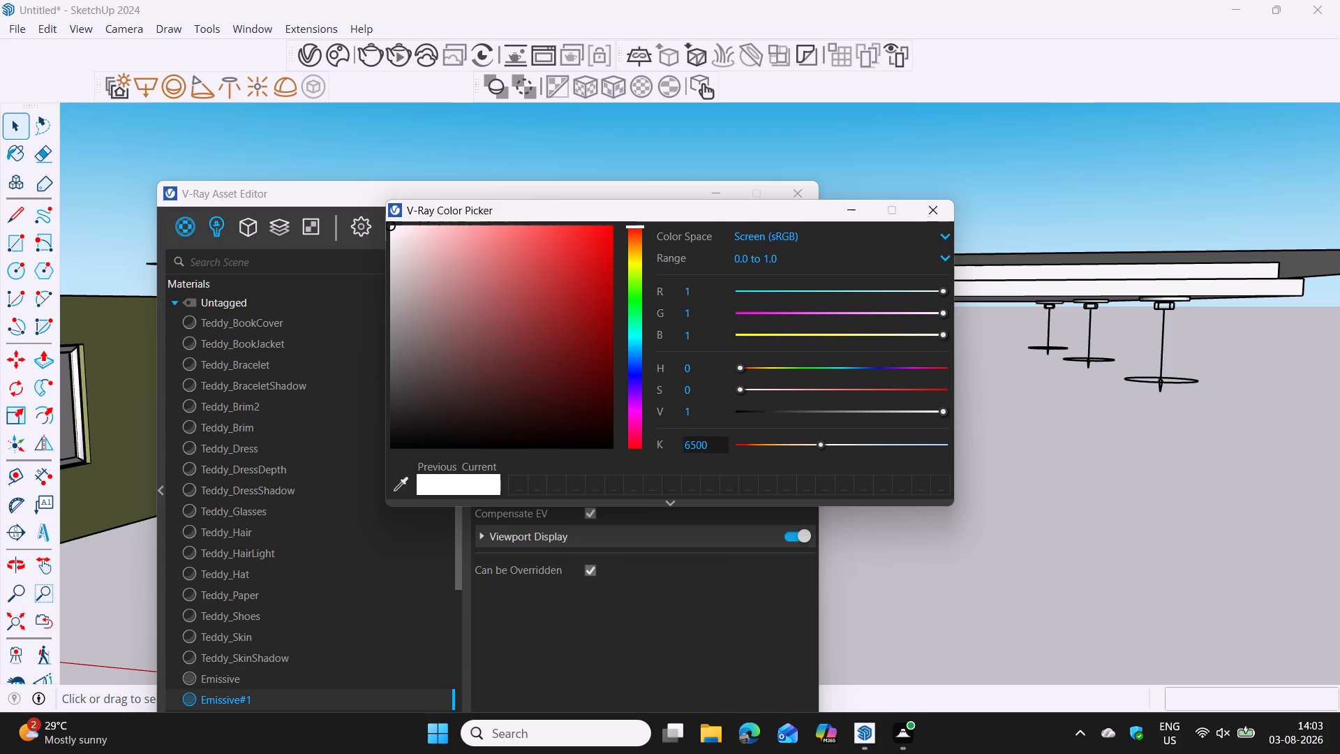
{"action": "left_click_drag", "start_coordinate": [717, 443], "coordinate": [647, 450]}
{"action": "type", "text": "2100"}
{"action": "key", "text": "Return"}
{"action": "left_click", "coordinate": [931, 210]}
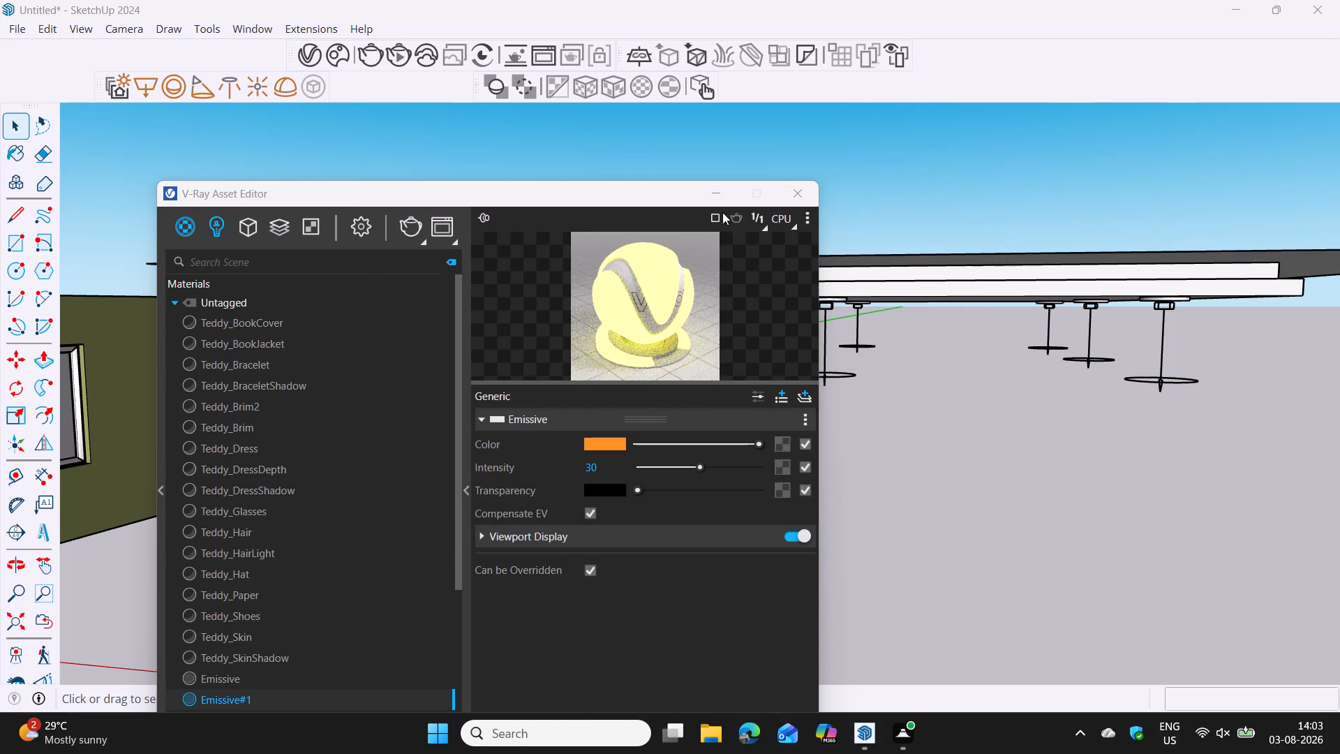
Open the nested group of the detached ceiling's stepped panel for editing, down to the side faces of its upper tier.
{"action": "left_click_drag", "start_coordinate": [672, 200], "coordinate": [531, 137]}
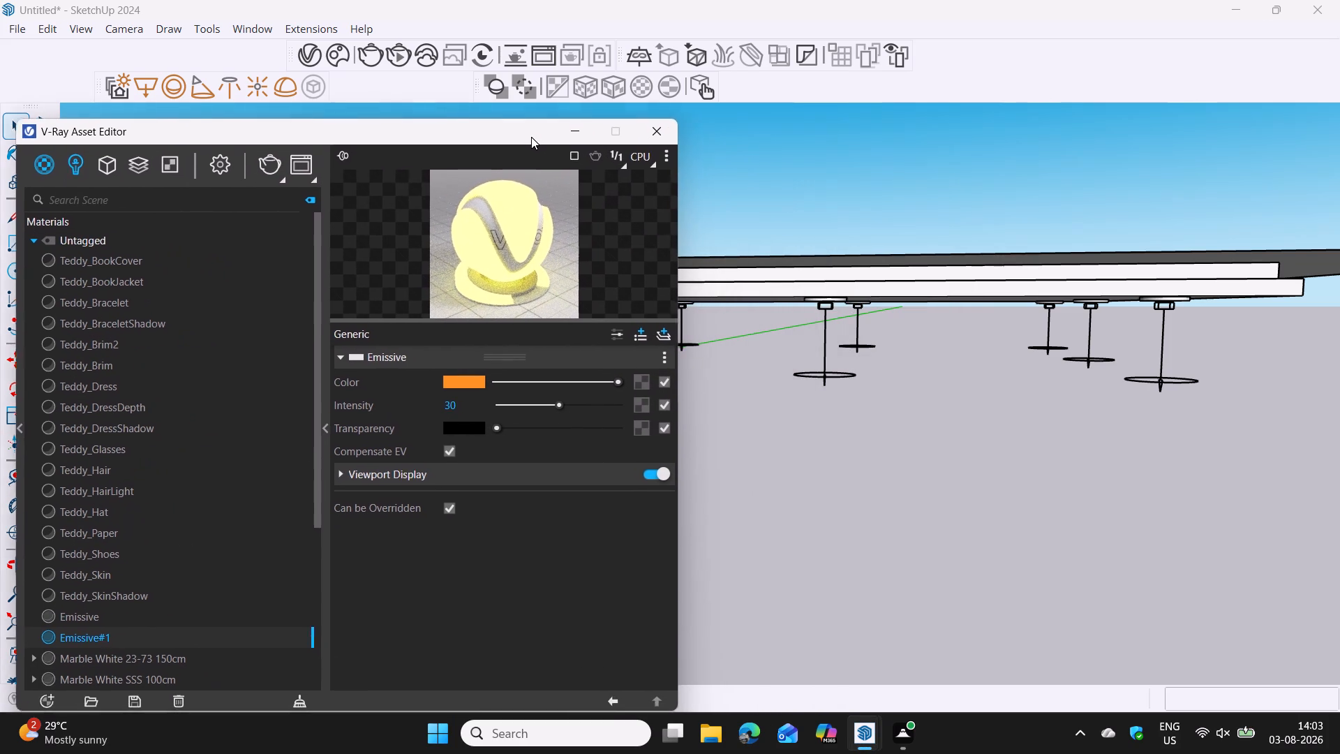
{"action": "left_click_drag", "start_coordinate": [531, 137], "coordinate": [515, 105]}
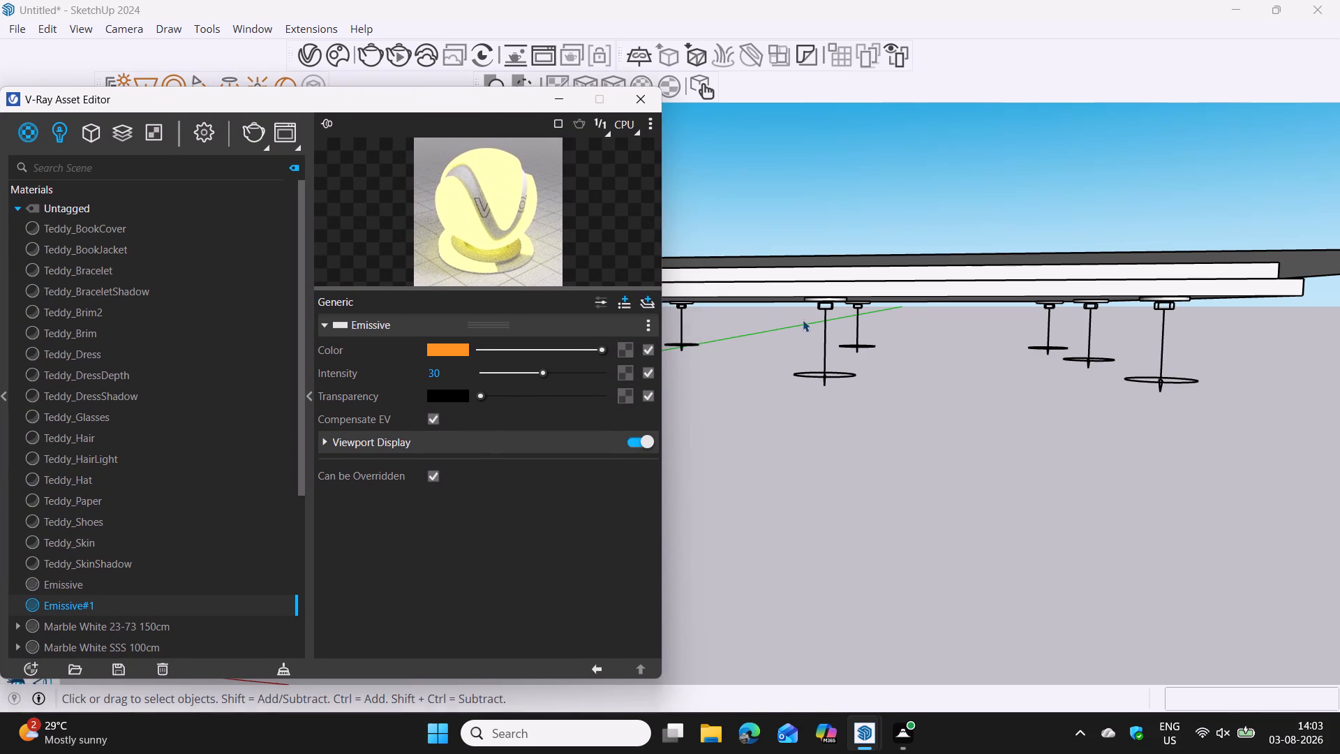
{"action": "scroll", "coordinate": [814, 325], "scroll_direction": "down", "scroll_amount": 4}
{"action": "middle_click_drag", "start_coordinate": [840, 368], "coordinate": [994, 413], "text": "shift"}
{"action": "scroll", "coordinate": [840, 368], "scroll_direction": "up", "scroll_amount": 1, "text": "shift"}
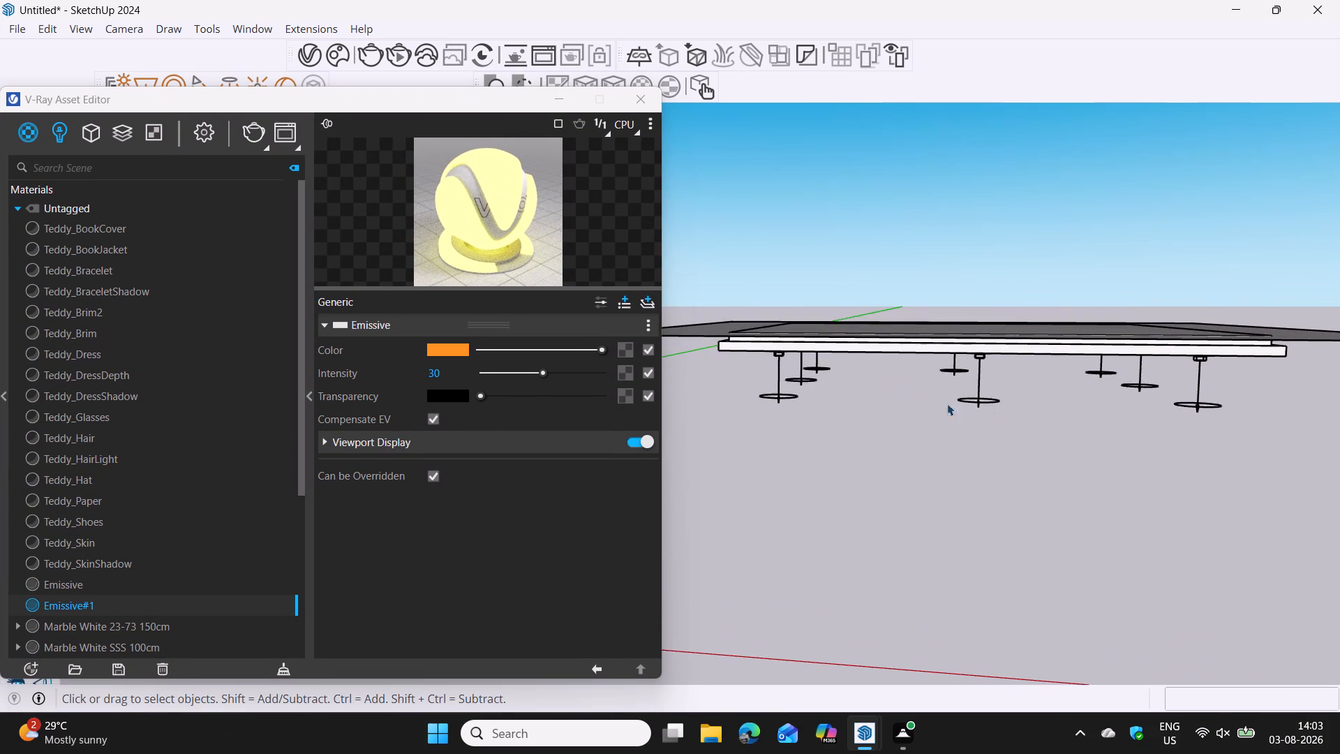
{"action": "scroll", "coordinate": [752, 350], "scroll_direction": "up", "scroll_amount": 11}
{"action": "middle_click_drag", "start_coordinate": [775, 343], "coordinate": [785, 321]}
{"action": "scroll", "coordinate": [777, 339], "scroll_direction": "up", "scroll_amount": 1}
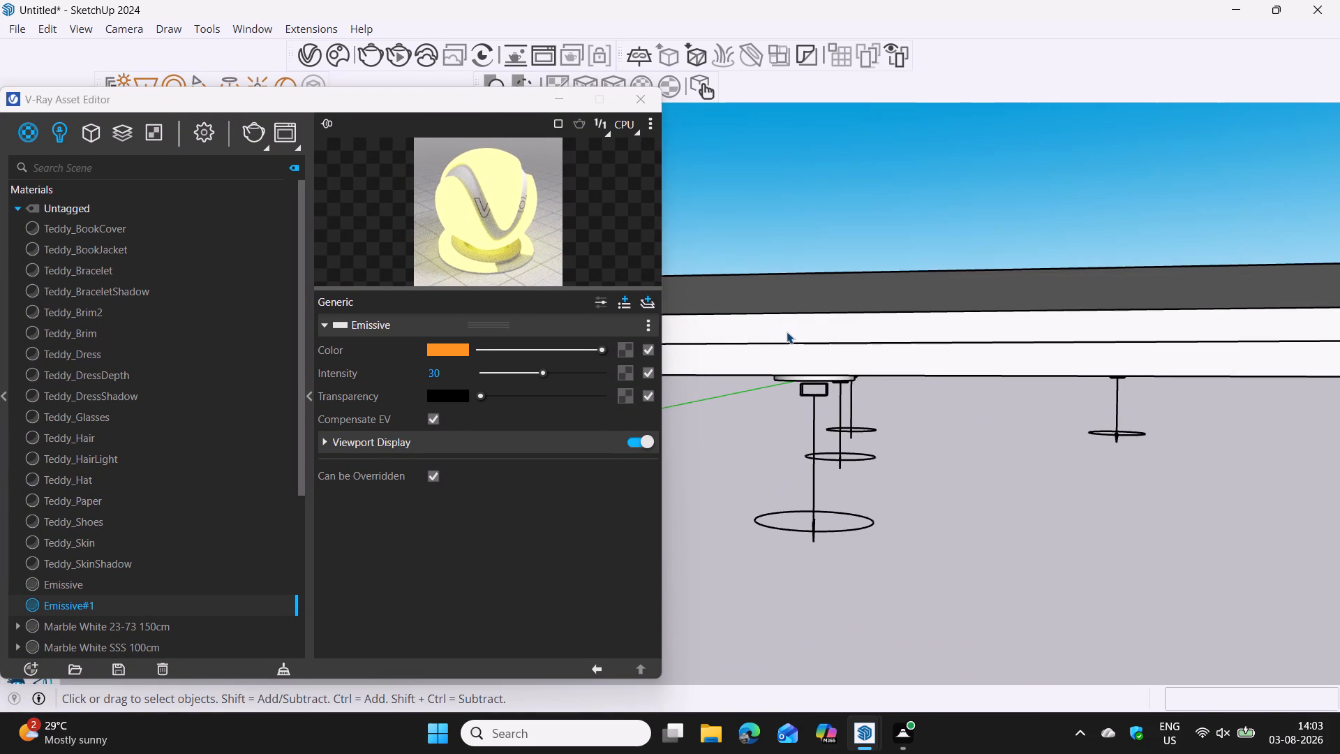
{"action": "double_click", "coordinate": [787, 332]}
{"action": "double_click", "coordinate": [787, 332]}
{"action": "double_click", "coordinate": [787, 332]}
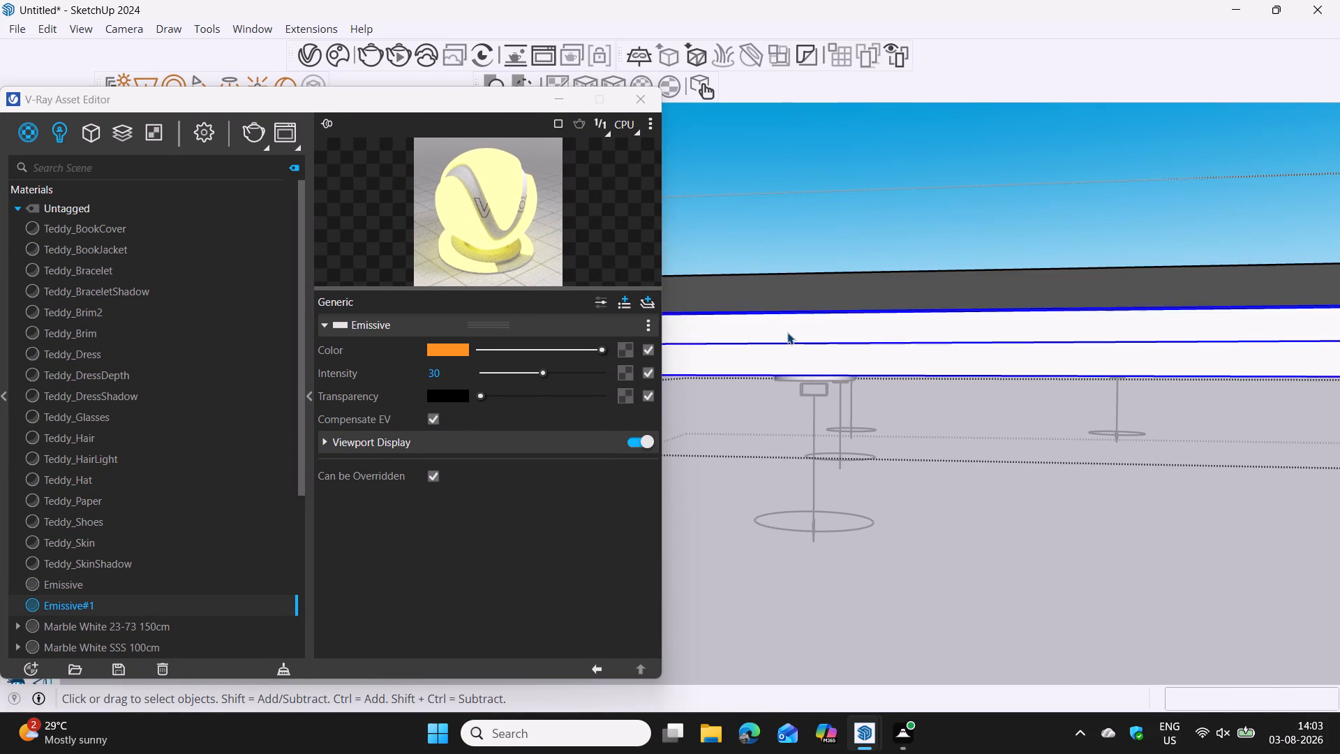
{"action": "double_click", "coordinate": [787, 332]}
{"action": "double_click", "coordinate": [787, 332]}
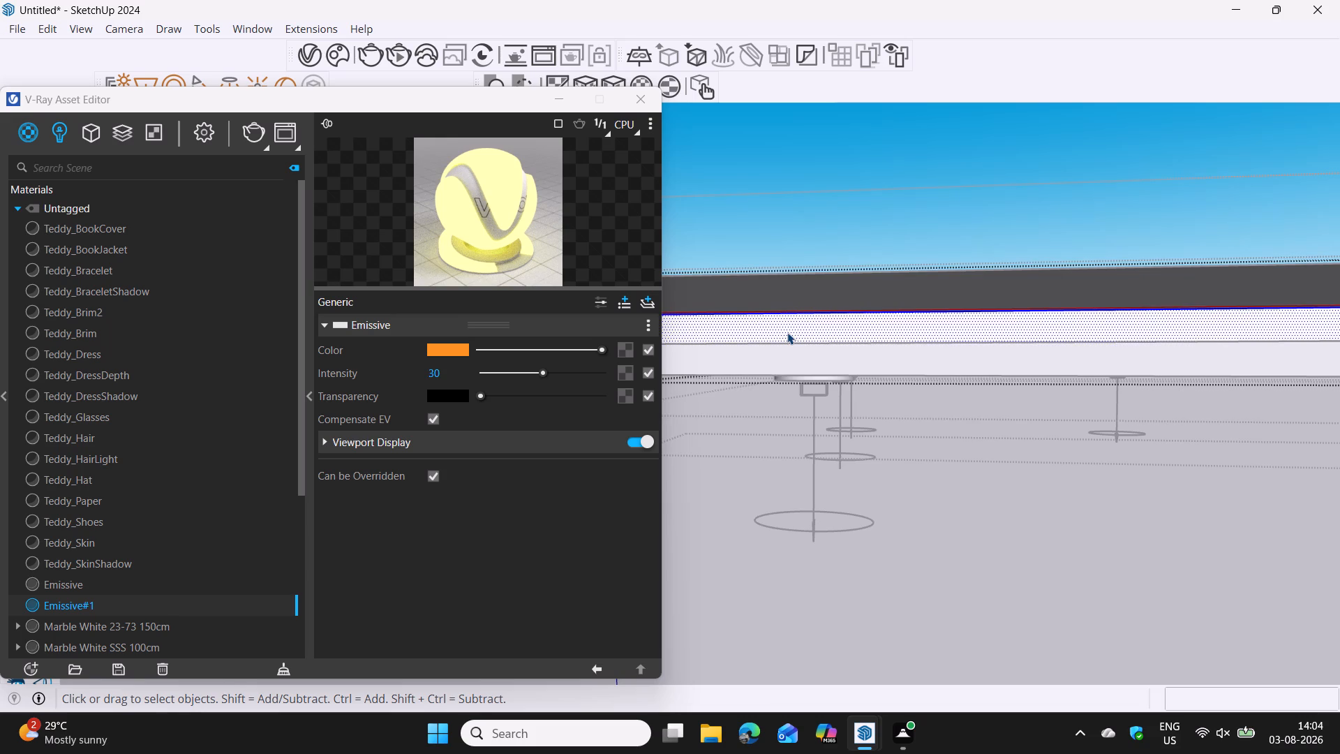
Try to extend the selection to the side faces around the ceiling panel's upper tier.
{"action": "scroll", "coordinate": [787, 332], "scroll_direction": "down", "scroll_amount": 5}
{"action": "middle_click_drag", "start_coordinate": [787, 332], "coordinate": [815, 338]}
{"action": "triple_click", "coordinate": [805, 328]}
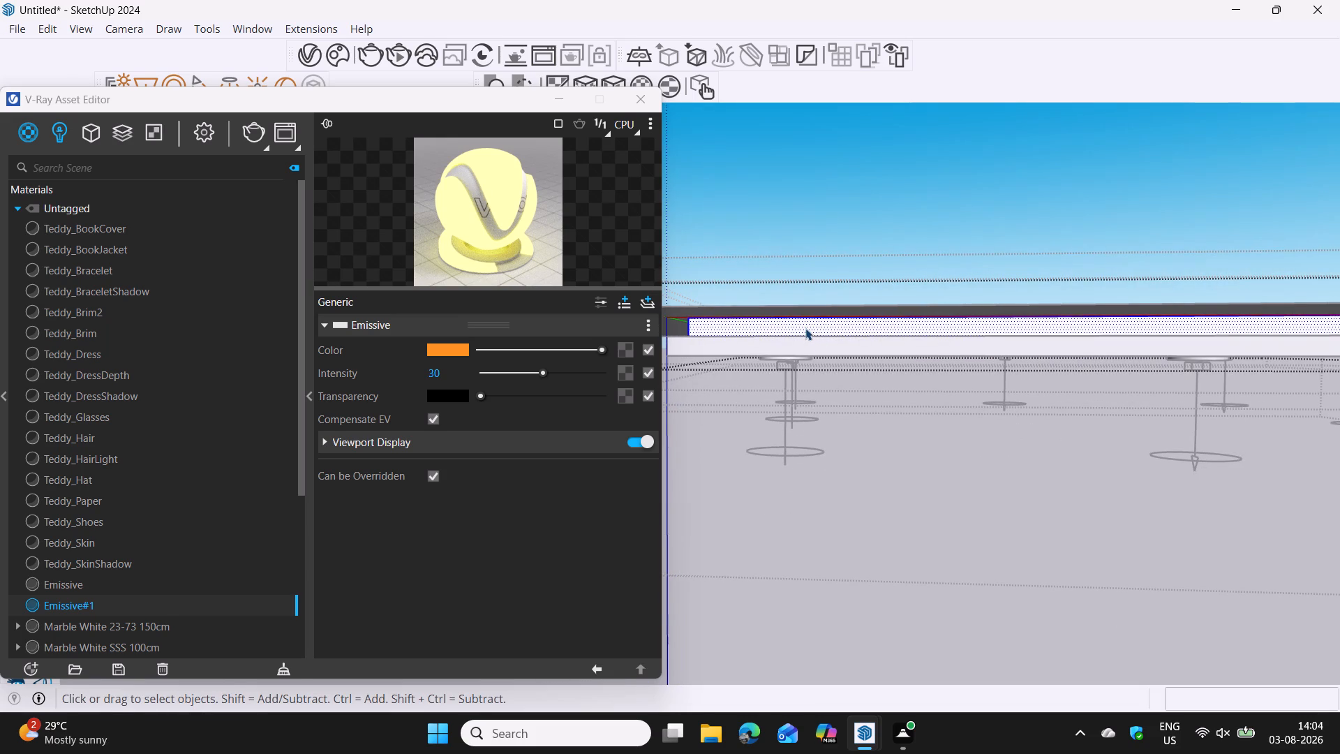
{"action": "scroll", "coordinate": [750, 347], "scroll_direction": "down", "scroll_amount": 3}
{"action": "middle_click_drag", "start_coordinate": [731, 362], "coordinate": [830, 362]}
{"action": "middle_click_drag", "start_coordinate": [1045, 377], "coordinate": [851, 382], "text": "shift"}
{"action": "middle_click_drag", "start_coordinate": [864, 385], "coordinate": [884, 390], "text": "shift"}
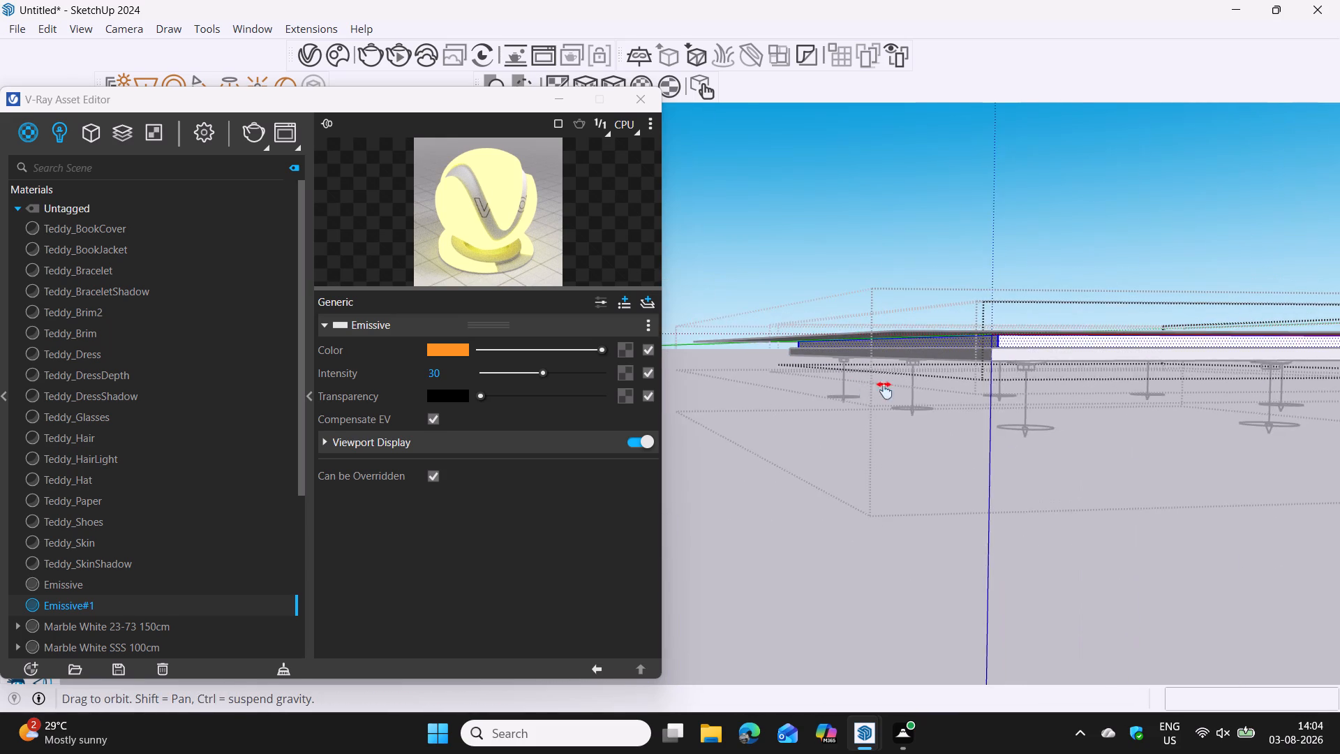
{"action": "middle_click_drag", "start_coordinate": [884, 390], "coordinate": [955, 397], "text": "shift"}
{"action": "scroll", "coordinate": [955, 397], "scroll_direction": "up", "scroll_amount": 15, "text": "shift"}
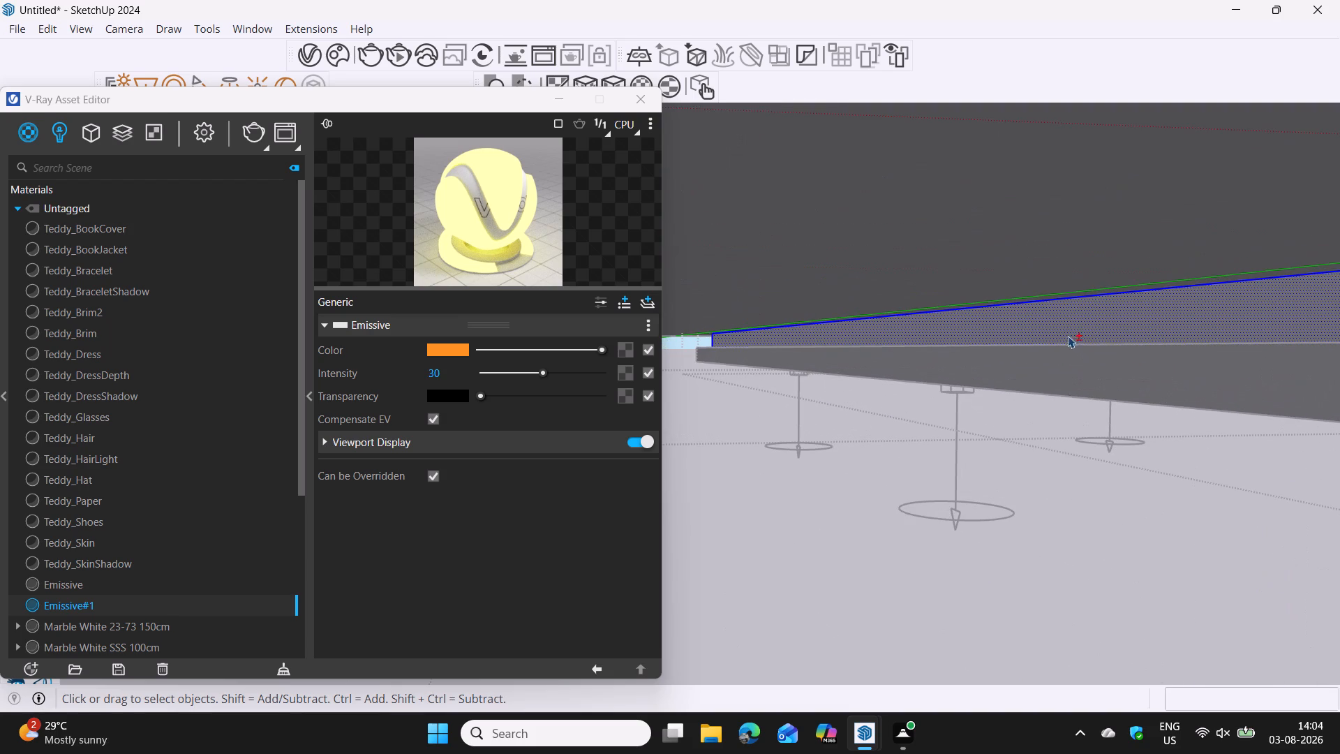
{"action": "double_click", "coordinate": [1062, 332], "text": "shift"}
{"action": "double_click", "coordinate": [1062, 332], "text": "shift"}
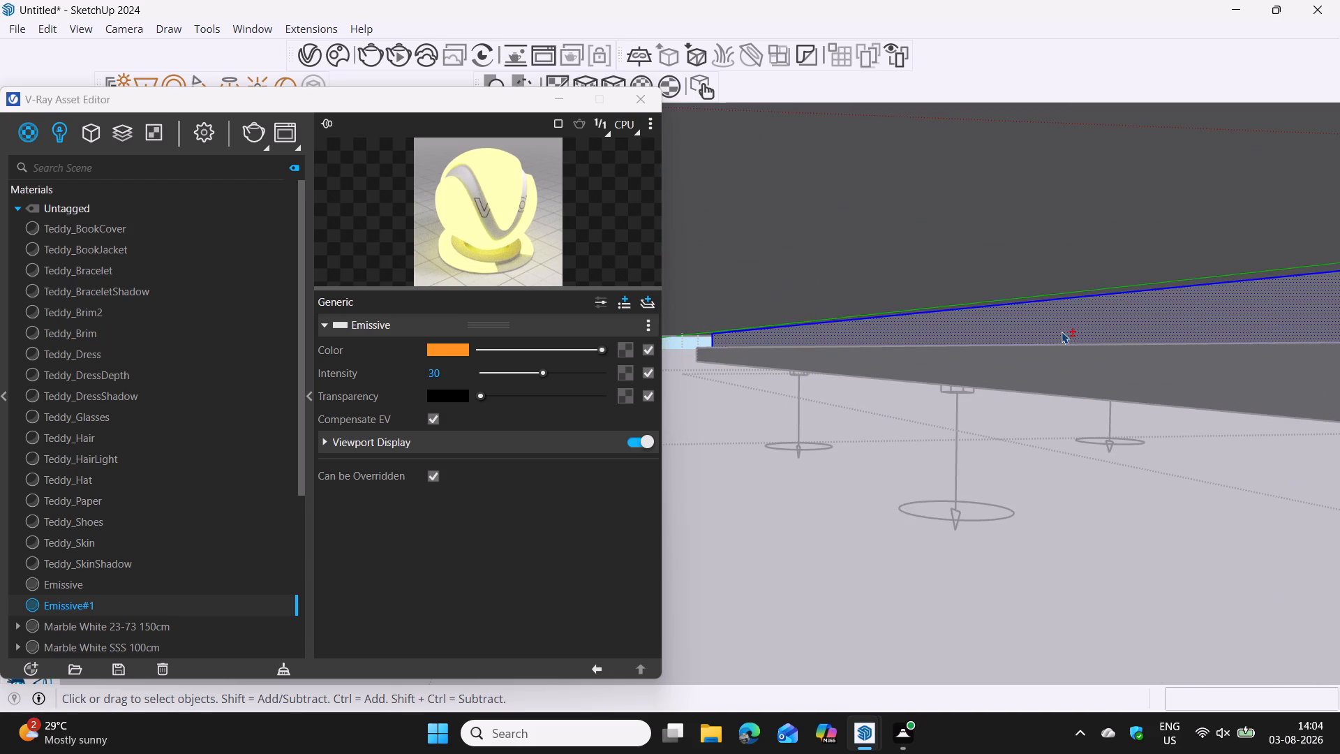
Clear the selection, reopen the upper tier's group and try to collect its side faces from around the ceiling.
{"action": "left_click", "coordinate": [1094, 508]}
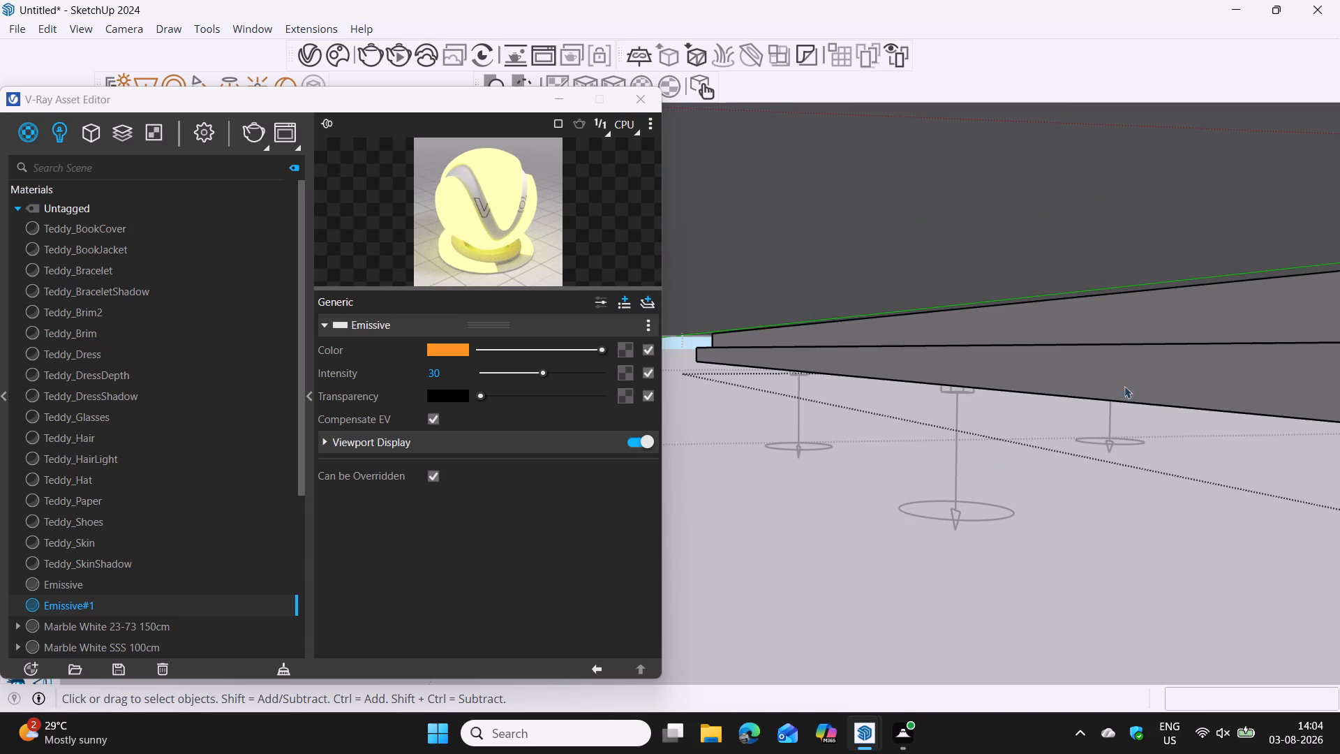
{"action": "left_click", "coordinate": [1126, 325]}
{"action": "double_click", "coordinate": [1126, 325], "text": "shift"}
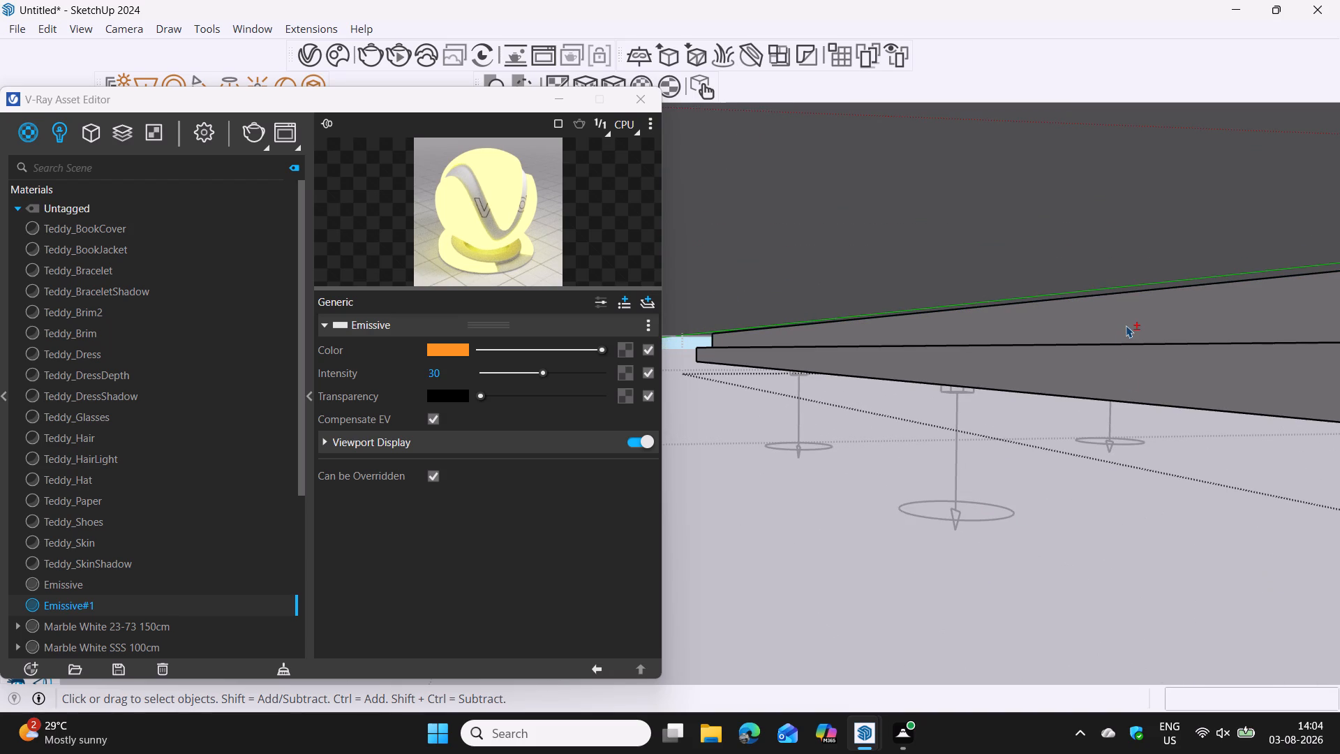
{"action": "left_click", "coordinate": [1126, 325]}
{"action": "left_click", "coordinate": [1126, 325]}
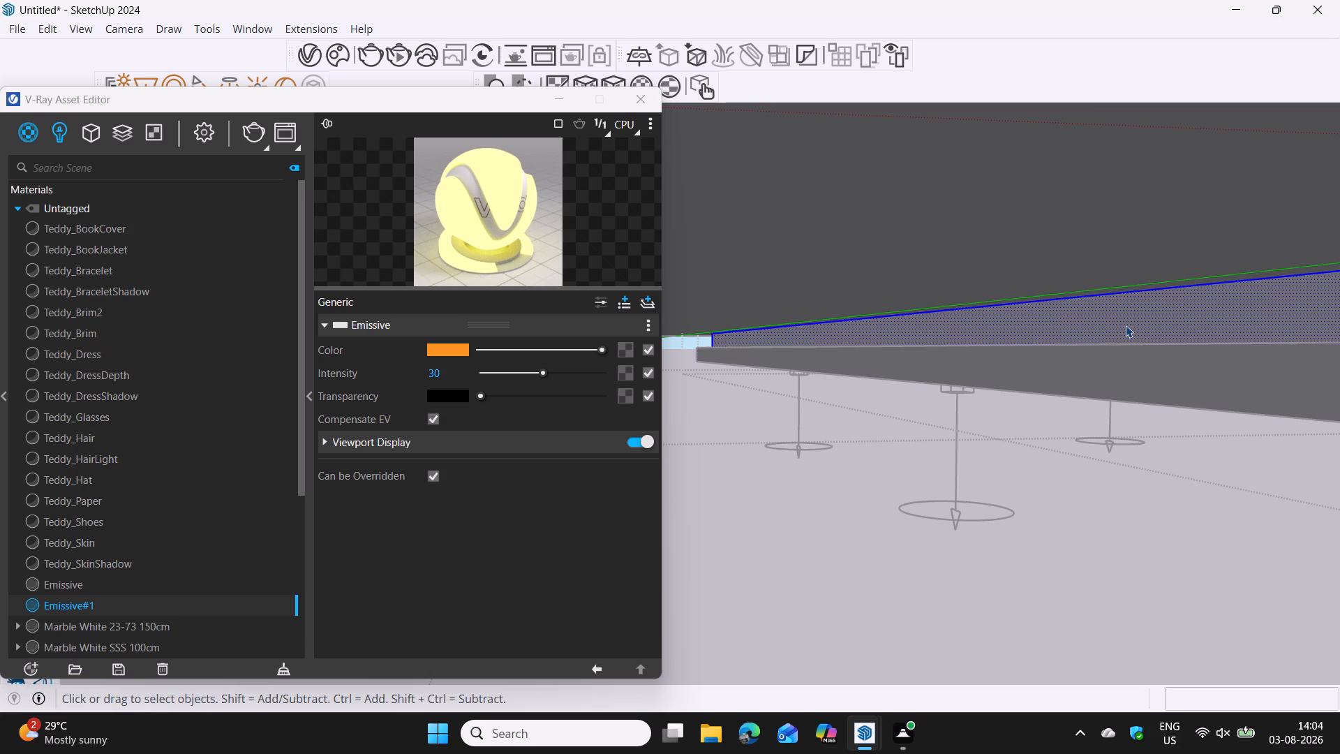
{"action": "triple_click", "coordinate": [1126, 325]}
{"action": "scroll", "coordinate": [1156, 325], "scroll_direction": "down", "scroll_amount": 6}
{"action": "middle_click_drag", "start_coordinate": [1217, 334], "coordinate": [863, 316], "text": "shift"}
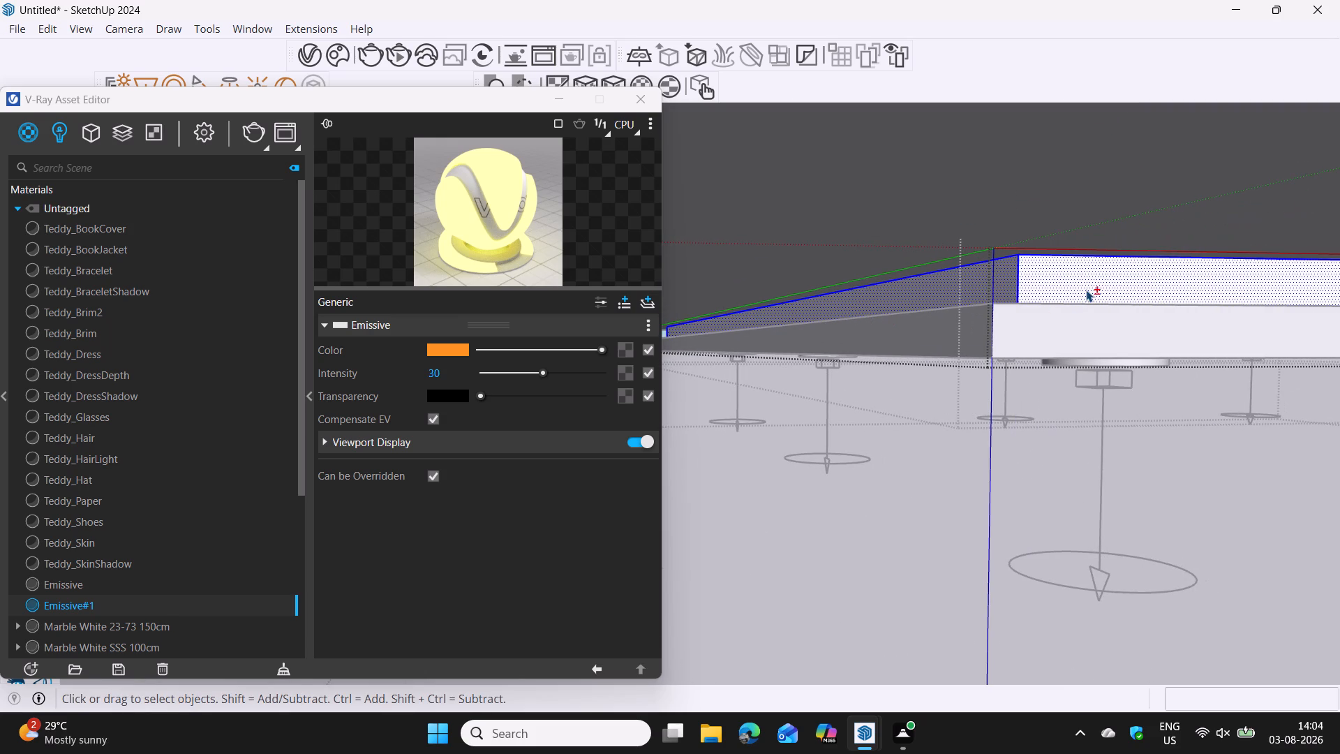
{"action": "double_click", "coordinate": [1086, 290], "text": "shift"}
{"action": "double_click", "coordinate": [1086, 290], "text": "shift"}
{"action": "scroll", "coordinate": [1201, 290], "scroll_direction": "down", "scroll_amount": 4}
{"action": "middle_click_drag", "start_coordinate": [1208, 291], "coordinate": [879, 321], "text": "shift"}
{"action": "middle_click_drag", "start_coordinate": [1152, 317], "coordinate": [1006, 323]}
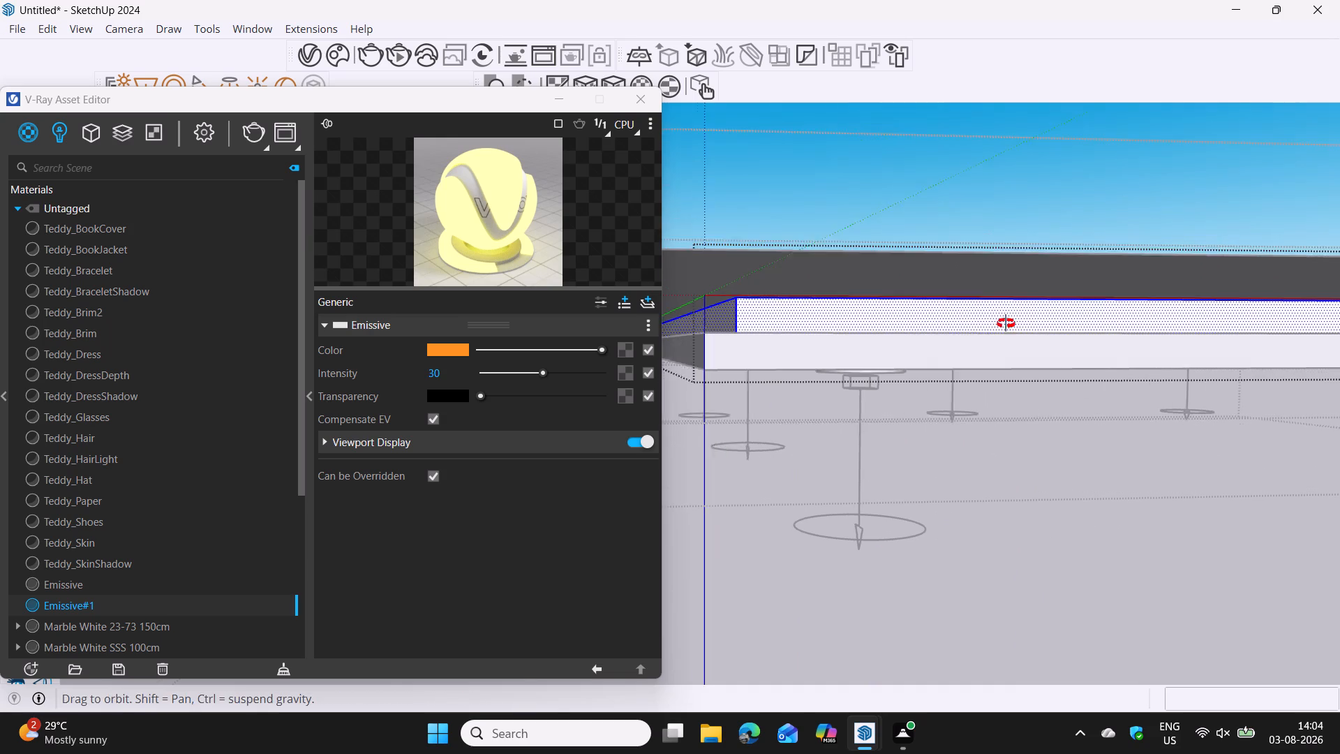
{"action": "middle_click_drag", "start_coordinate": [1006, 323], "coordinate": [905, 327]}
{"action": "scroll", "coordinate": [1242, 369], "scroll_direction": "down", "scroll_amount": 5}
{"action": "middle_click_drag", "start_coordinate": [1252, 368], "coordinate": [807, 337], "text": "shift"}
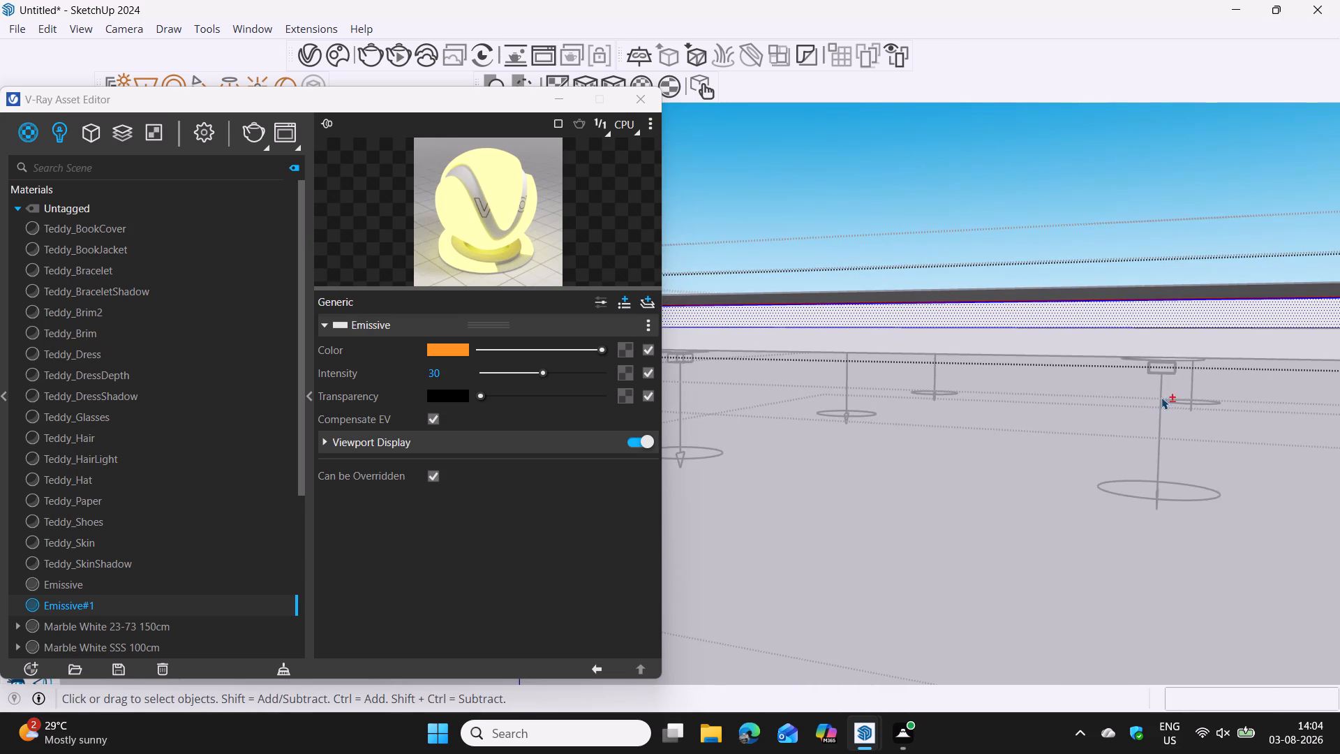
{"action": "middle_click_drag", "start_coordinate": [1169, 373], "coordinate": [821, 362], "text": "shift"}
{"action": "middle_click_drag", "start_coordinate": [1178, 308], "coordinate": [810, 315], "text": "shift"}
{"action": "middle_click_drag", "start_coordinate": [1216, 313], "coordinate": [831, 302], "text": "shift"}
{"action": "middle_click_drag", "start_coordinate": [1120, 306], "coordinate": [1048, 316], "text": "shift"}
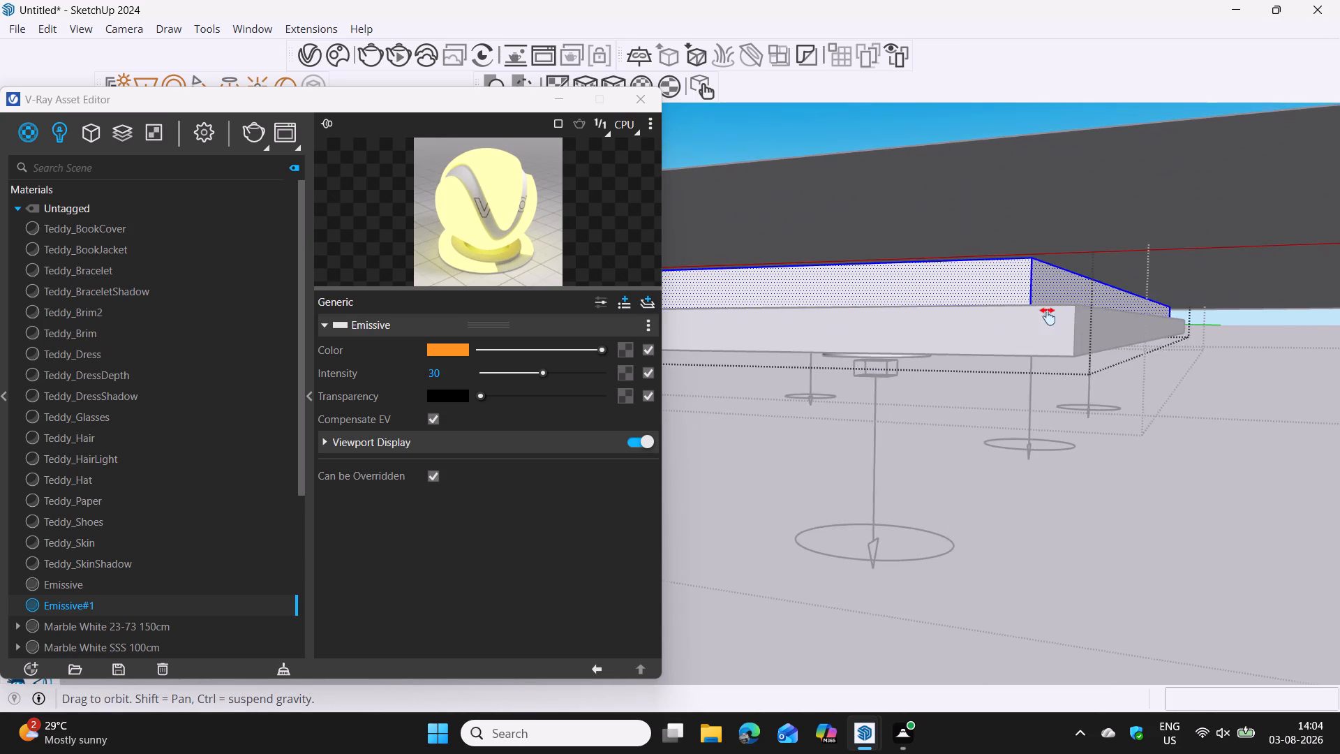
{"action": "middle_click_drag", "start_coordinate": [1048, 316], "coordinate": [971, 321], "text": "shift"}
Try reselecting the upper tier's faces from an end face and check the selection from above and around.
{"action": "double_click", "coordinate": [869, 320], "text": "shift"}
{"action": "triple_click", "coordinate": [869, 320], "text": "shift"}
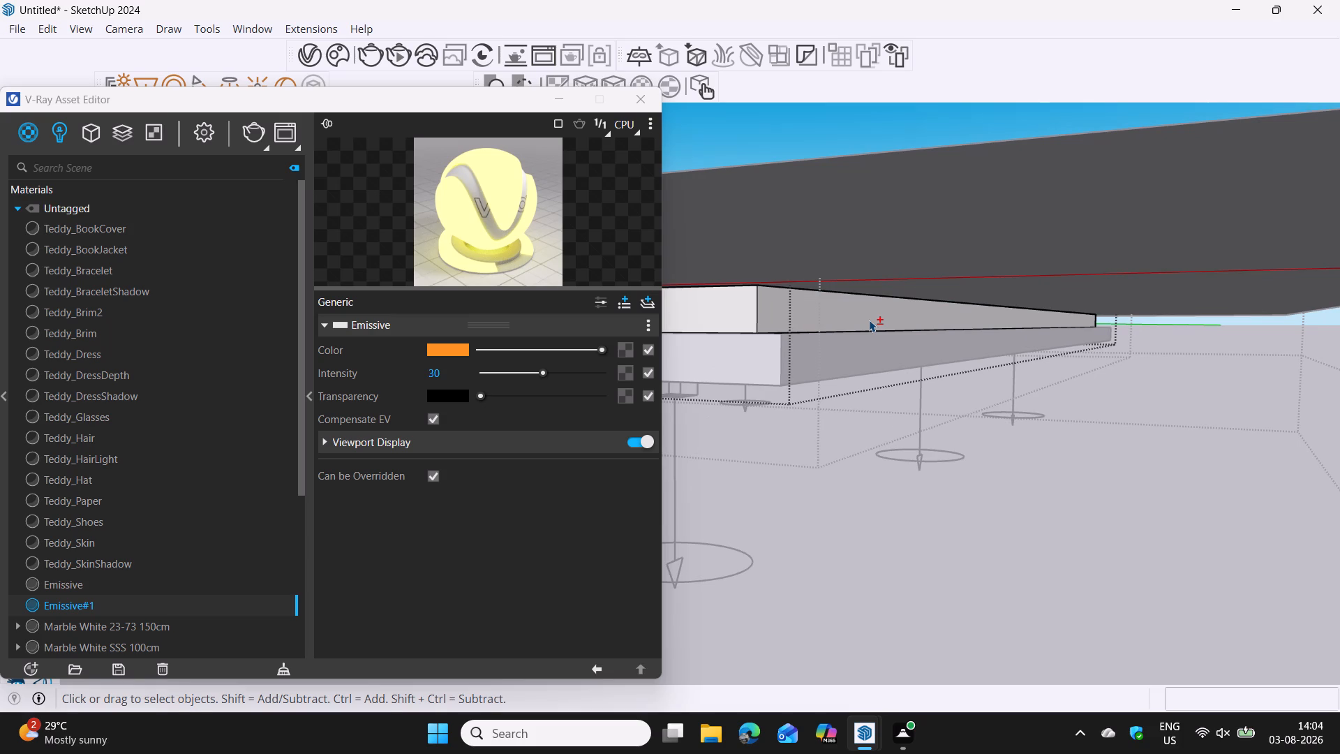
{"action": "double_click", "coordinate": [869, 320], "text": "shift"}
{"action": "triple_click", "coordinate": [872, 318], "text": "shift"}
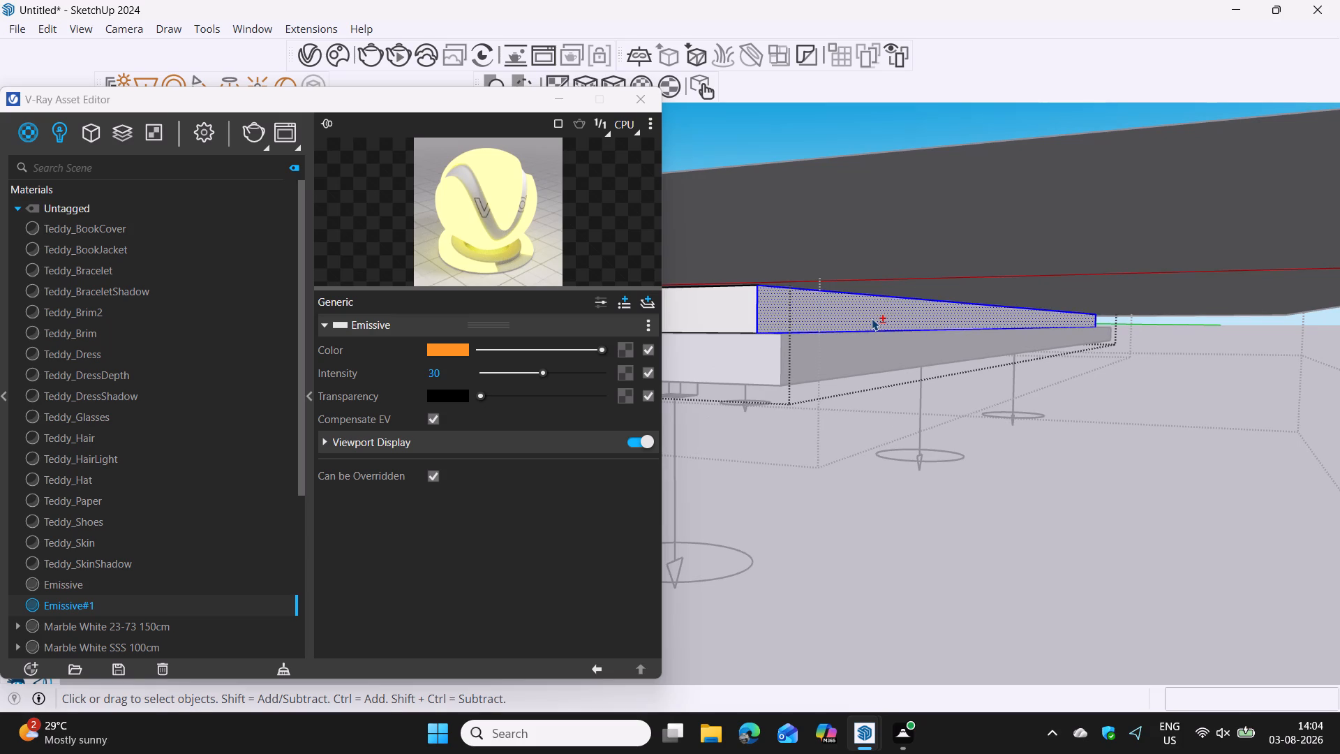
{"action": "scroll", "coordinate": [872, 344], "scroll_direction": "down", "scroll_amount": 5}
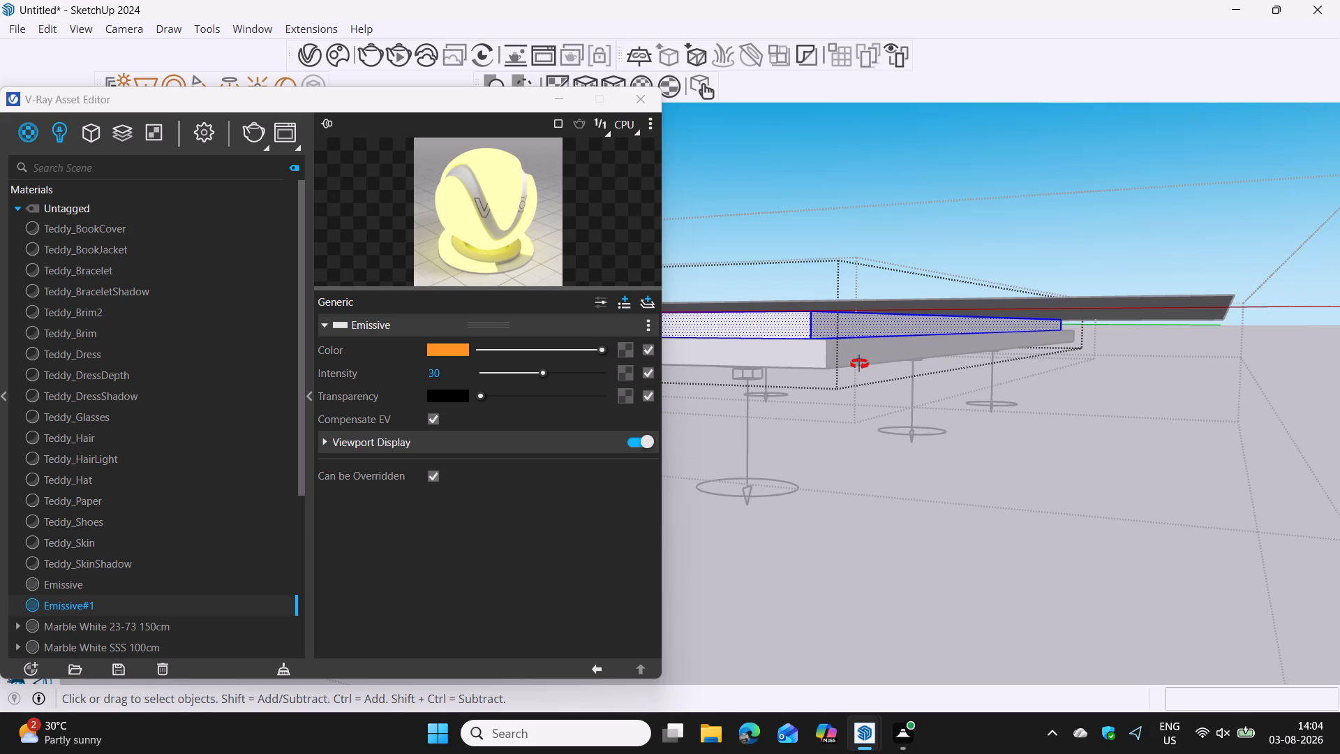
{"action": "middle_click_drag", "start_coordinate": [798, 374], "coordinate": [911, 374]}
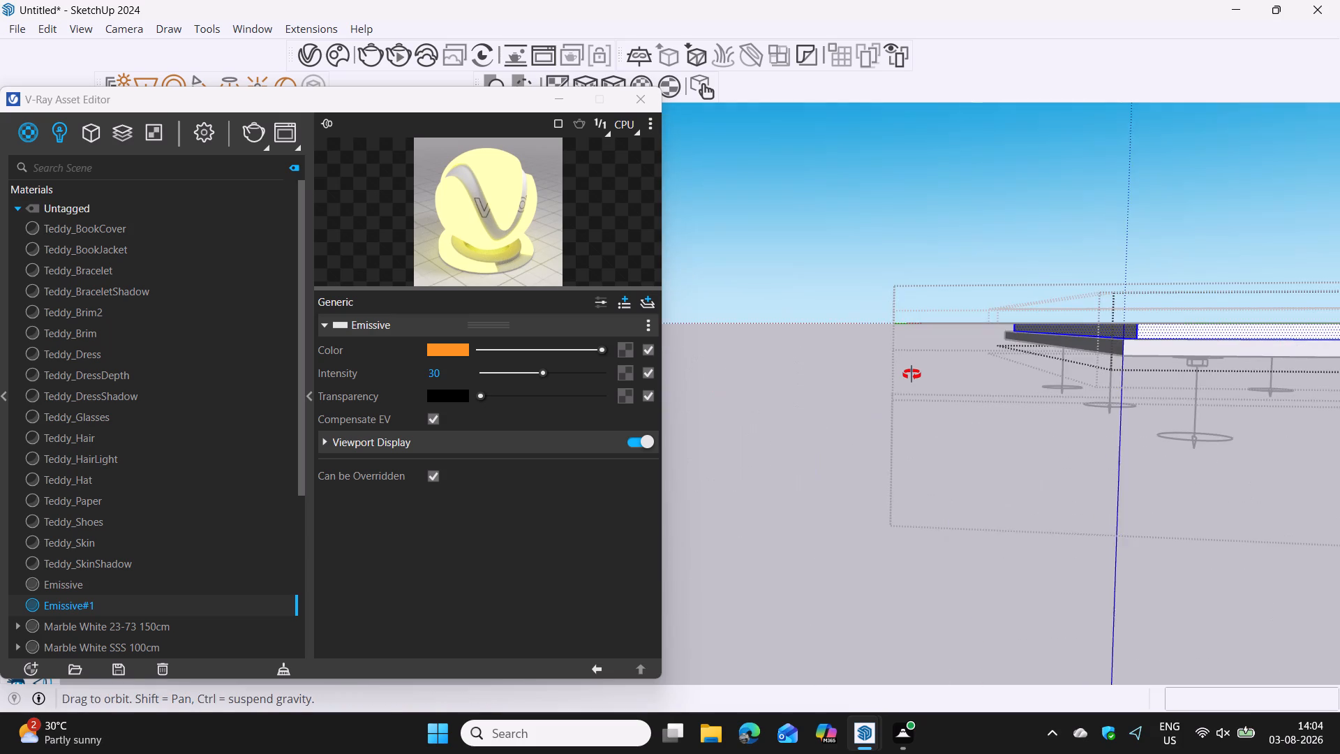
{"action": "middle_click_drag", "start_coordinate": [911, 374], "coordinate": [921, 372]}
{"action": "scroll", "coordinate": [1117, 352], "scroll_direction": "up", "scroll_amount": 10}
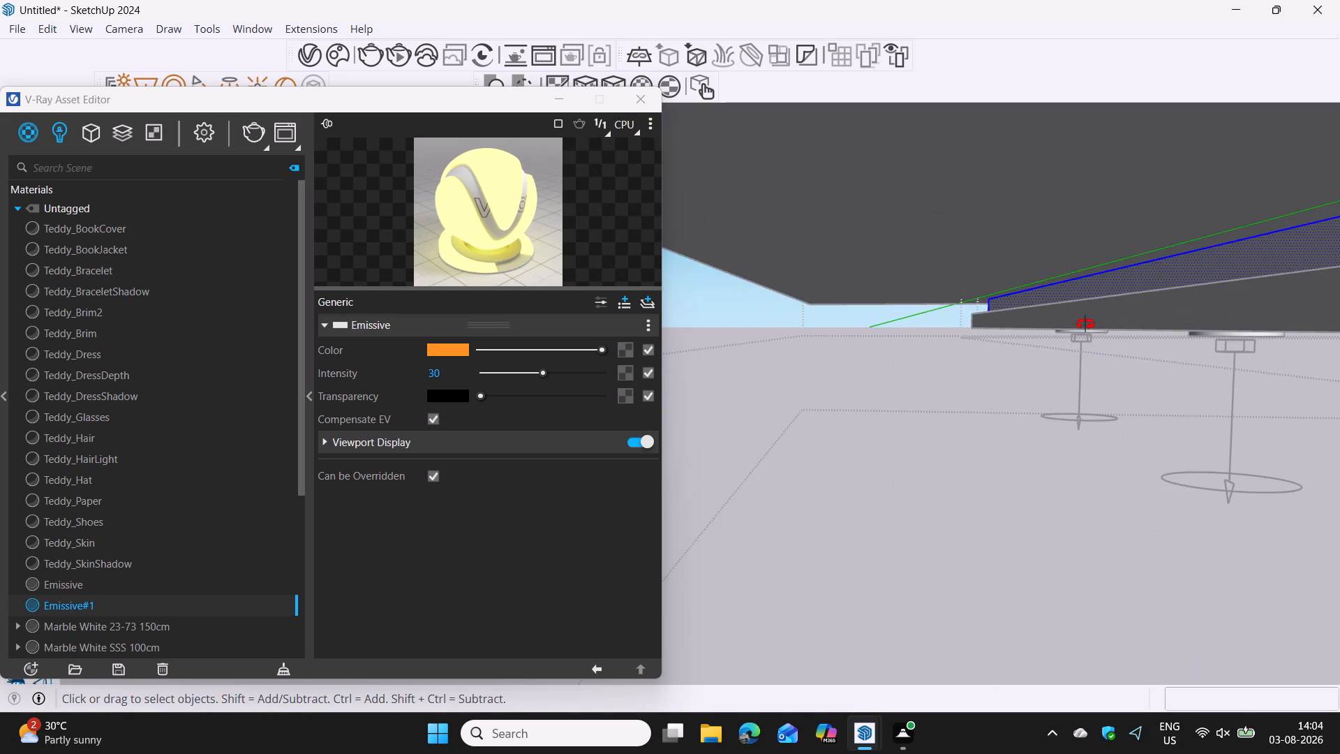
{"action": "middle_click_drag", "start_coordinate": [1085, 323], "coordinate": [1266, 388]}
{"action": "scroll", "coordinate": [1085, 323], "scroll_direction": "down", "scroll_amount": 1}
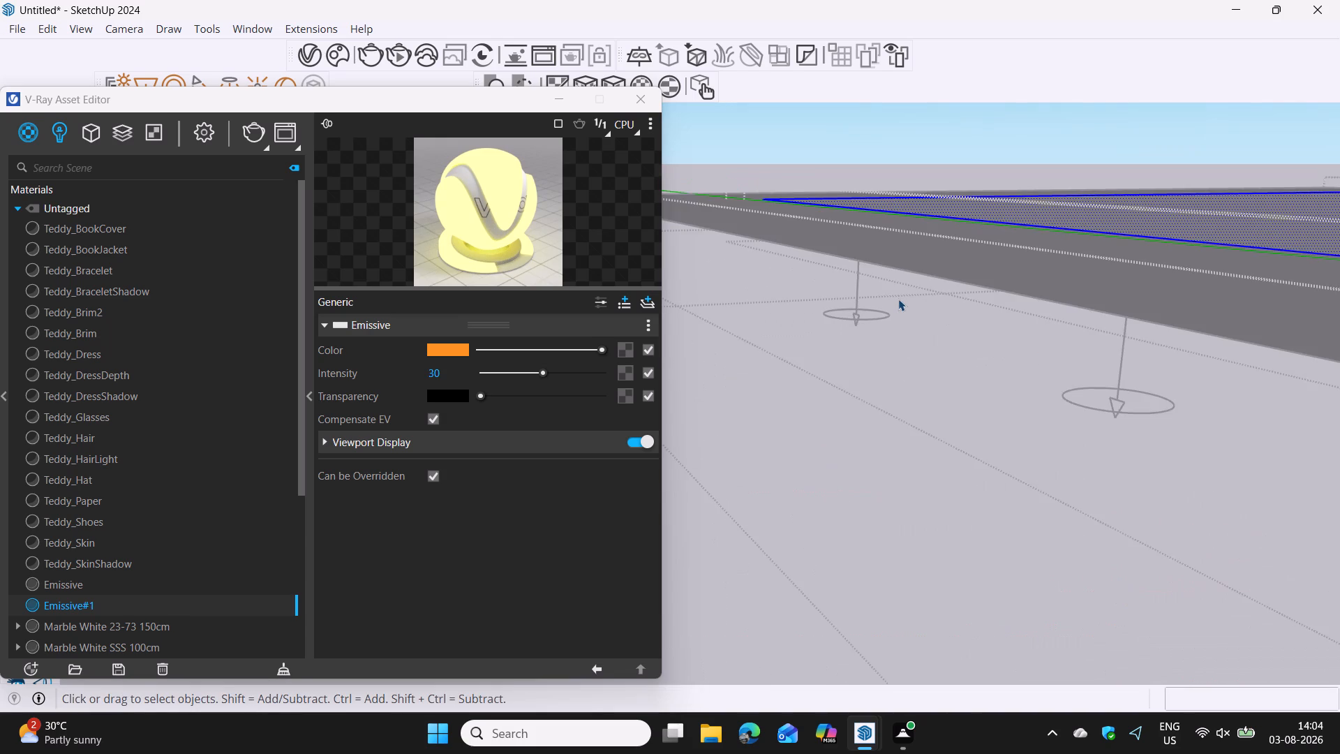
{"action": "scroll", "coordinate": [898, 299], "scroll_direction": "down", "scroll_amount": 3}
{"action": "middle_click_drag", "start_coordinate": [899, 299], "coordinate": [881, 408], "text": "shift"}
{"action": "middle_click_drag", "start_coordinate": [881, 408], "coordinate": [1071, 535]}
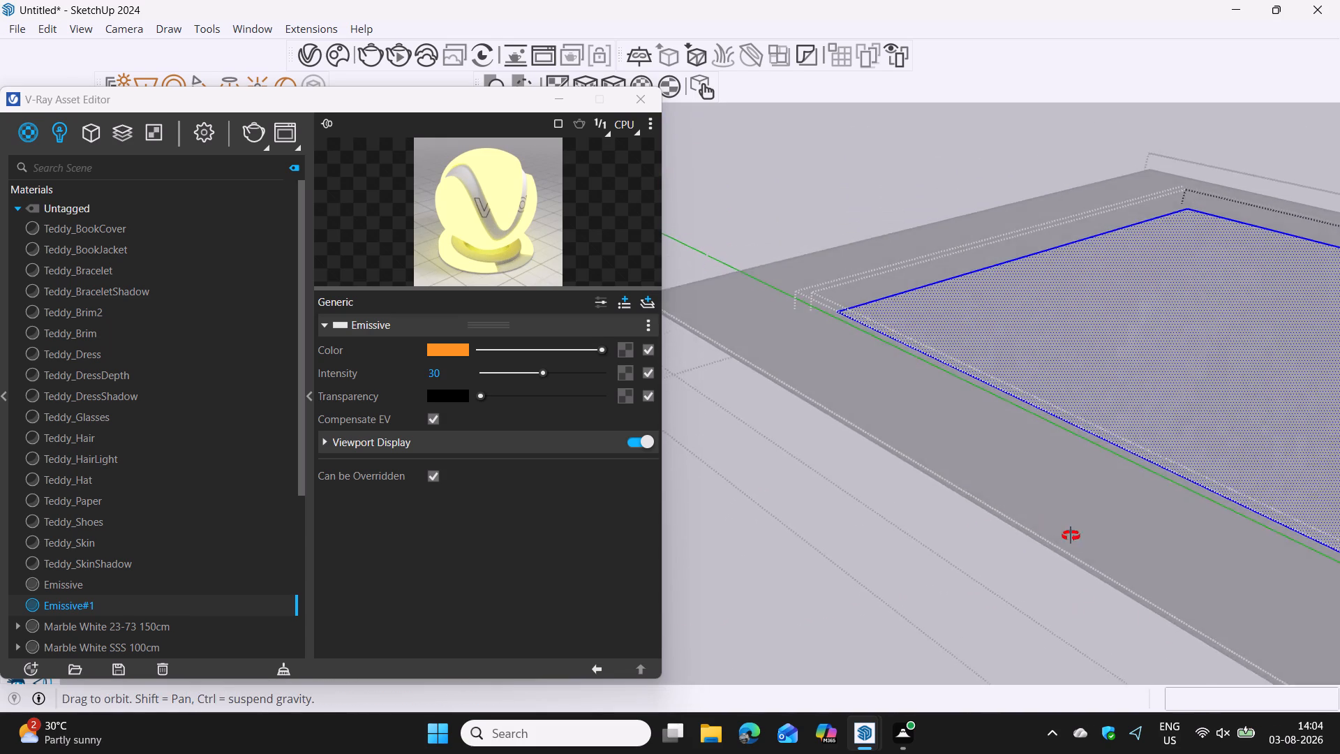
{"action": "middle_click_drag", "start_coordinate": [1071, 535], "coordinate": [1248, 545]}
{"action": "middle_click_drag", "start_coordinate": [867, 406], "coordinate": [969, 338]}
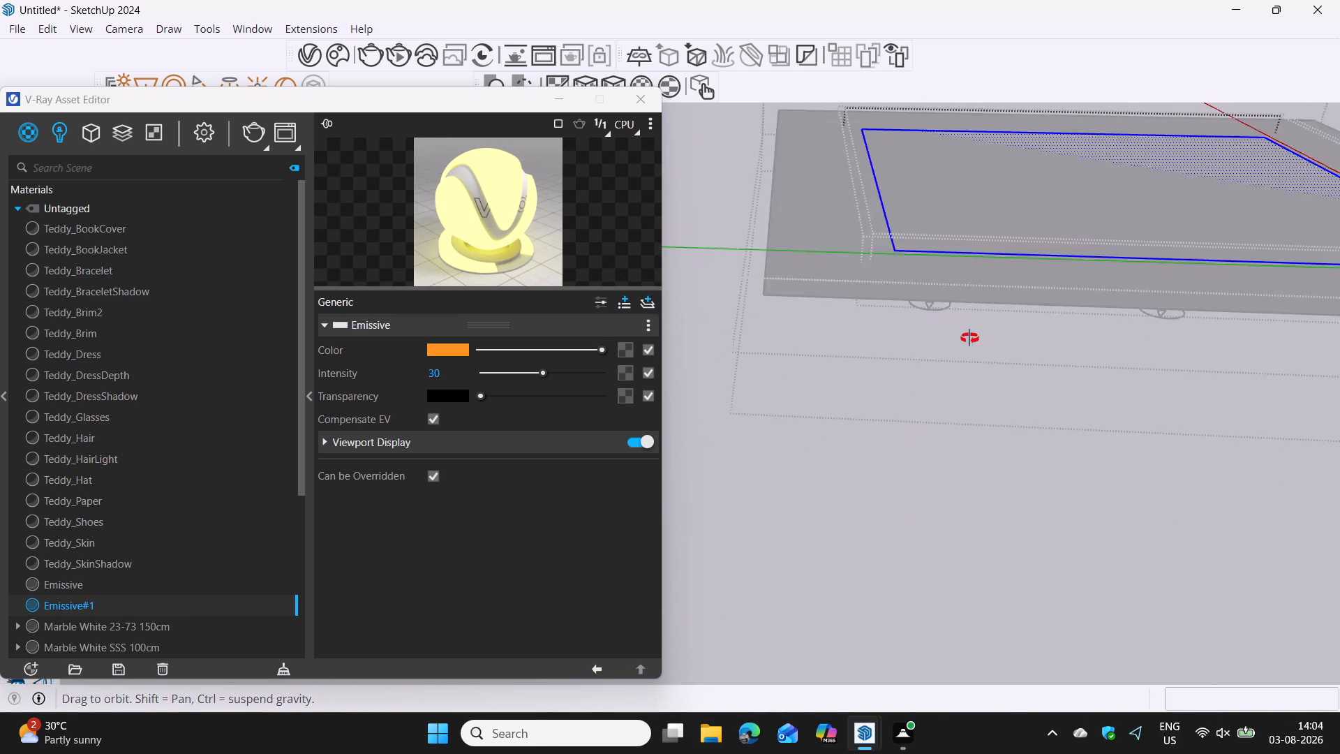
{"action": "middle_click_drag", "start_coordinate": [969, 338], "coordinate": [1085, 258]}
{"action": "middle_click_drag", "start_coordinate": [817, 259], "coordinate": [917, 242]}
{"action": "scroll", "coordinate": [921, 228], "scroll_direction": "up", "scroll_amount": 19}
Select only one side face of the ceiling panel's upper tier and apply the Emissive#1 material to it.
{"action": "double_click", "coordinate": [965, 206]}
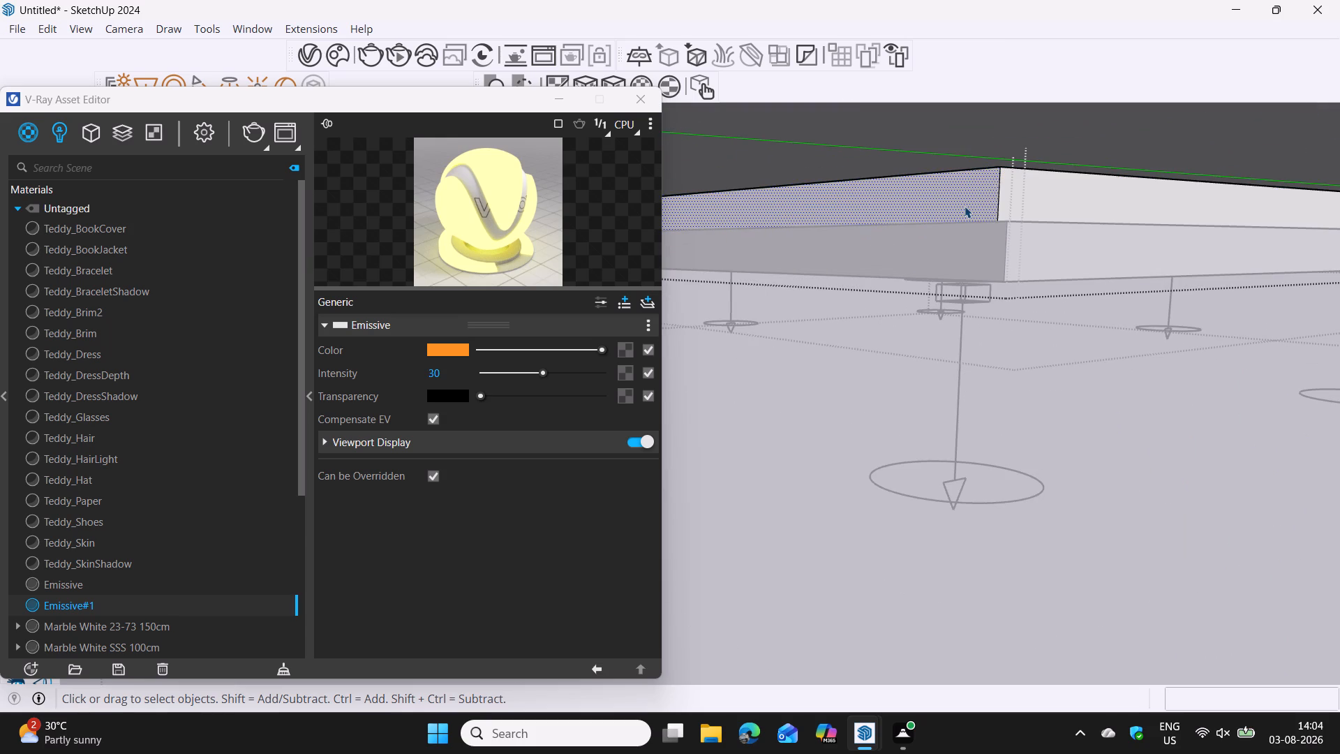
{"action": "triple_click", "coordinate": [965, 206]}
{"action": "left_click", "coordinate": [965, 206]}
{"action": "triple_click", "coordinate": [965, 206]}
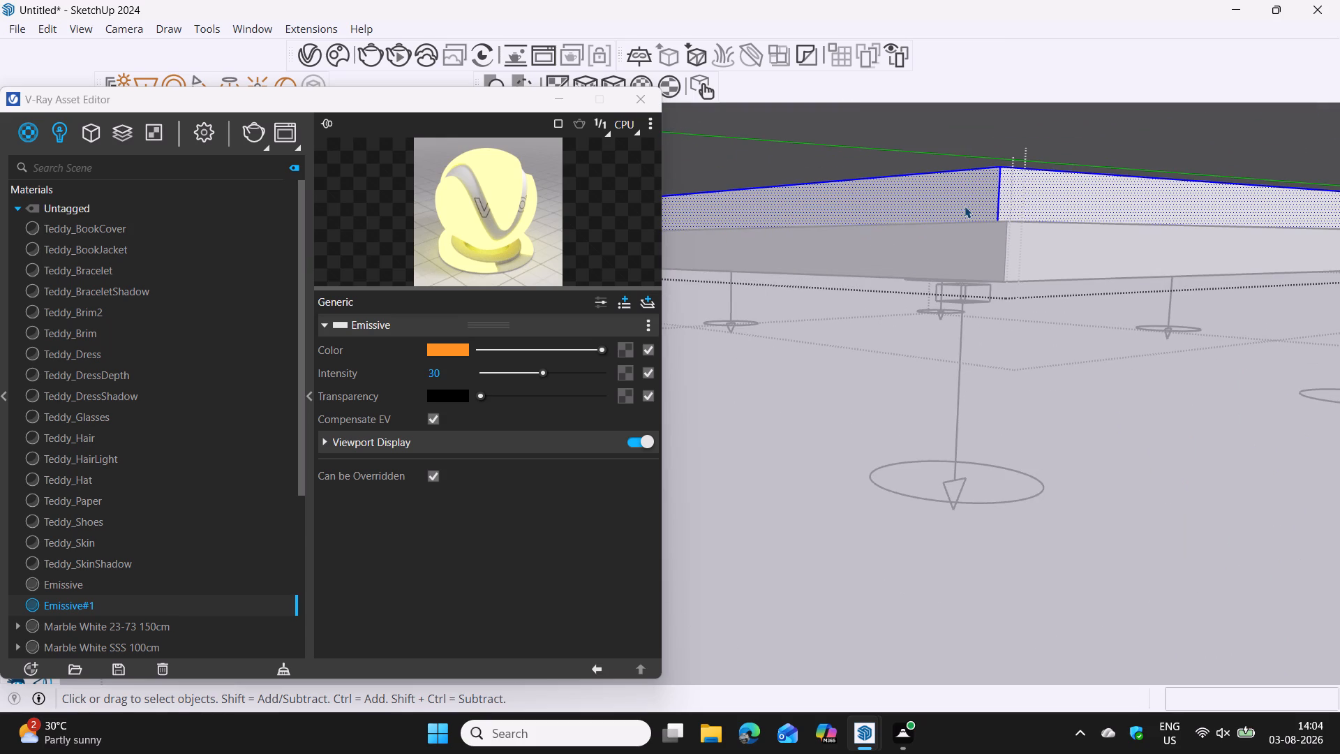
{"action": "left_click", "coordinate": [965, 206]}
{"action": "left_click", "coordinate": [976, 204]}
{"action": "double_click", "coordinate": [982, 207]}
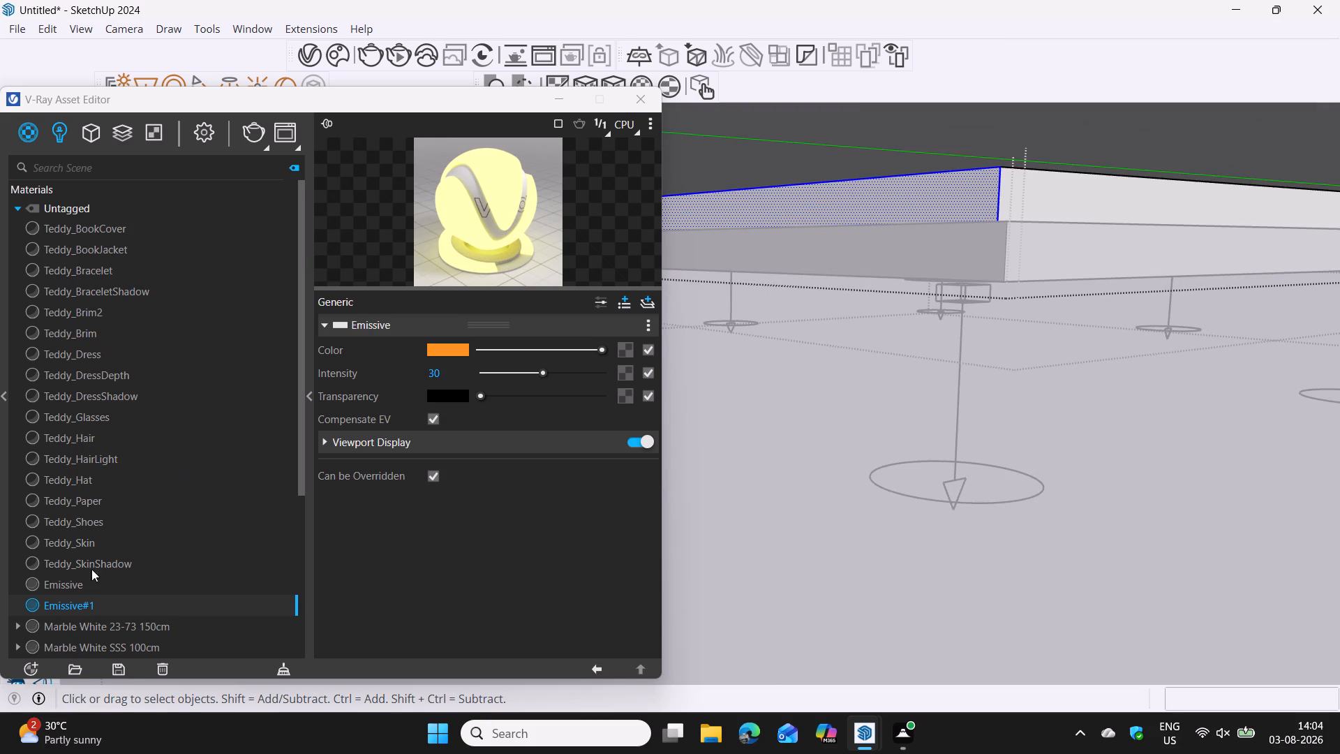
{"action": "right_click", "coordinate": [78, 606]}
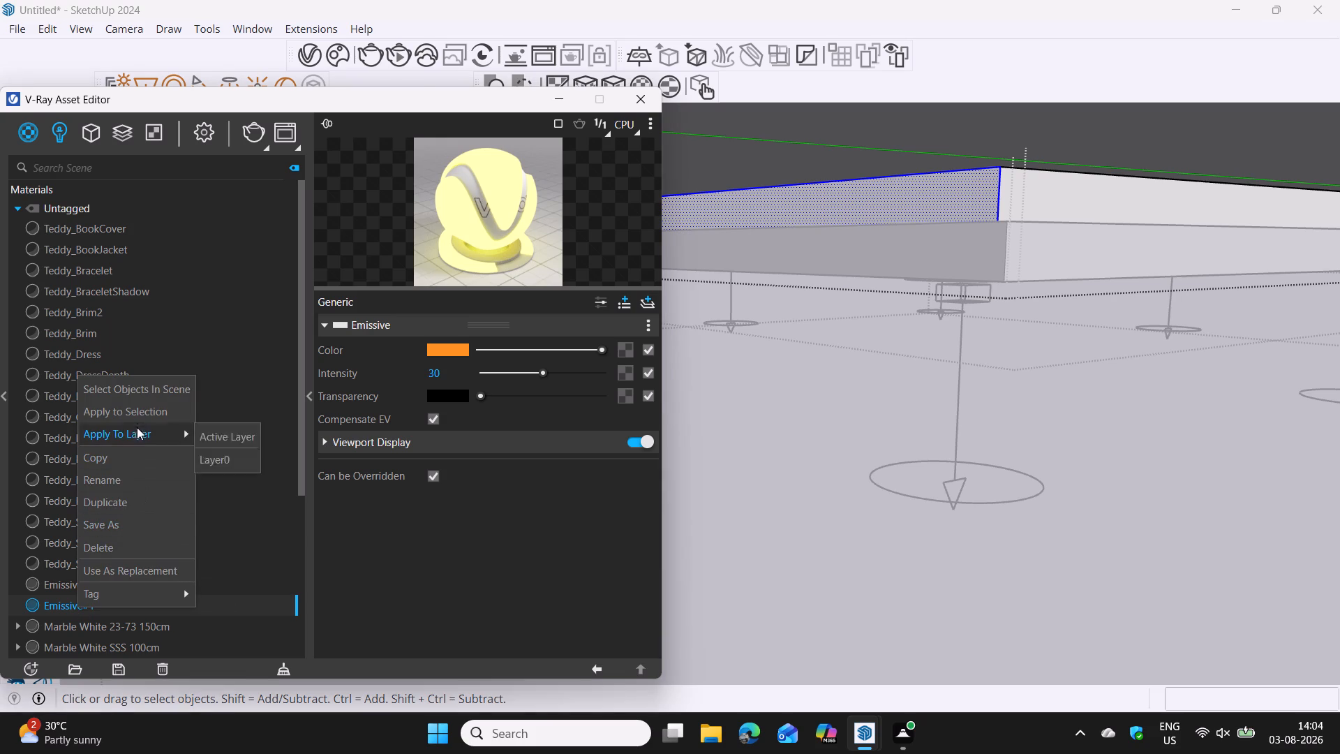
{"action": "left_click", "coordinate": [138, 408]}
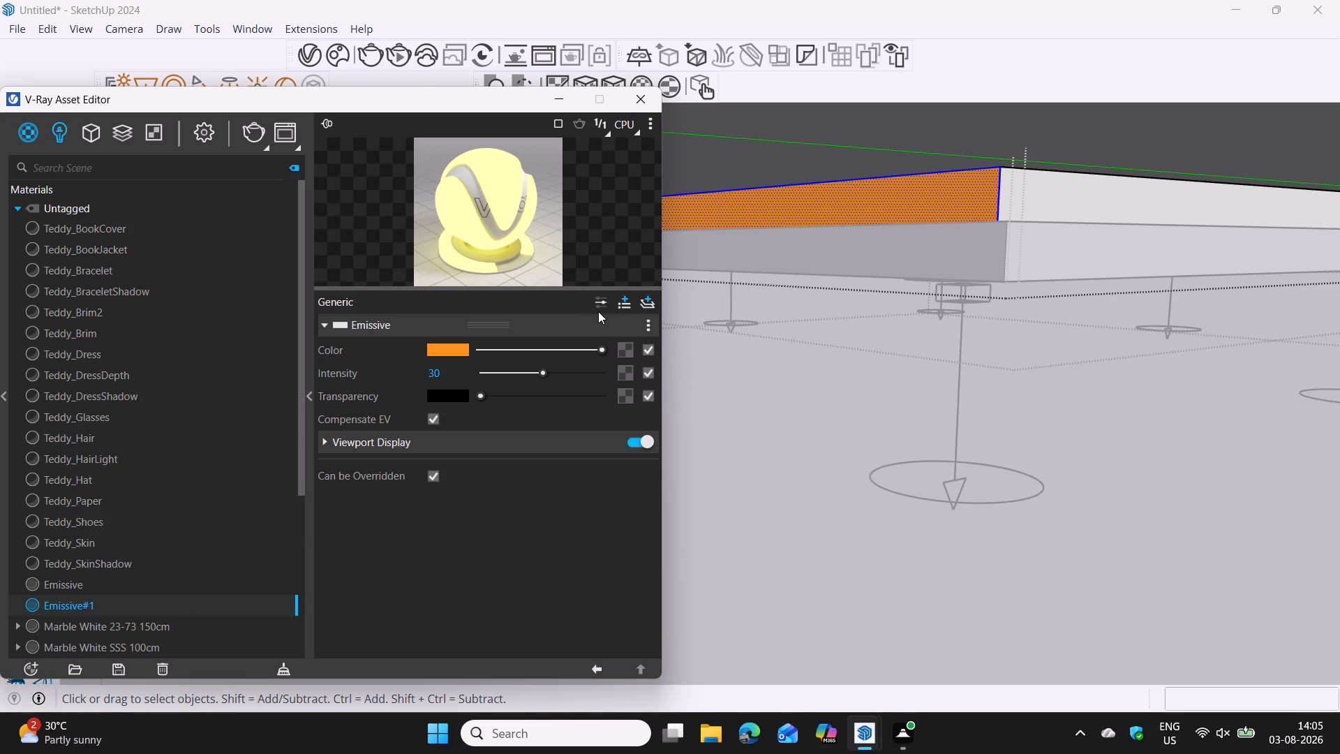
Apply the Emissive#1 material to the unpainted side face adjoining the orange one on the ceiling panel's upper tier.
{"action": "left_click", "coordinate": [1106, 205]}
{"action": "double_click", "coordinate": [1106, 204]}
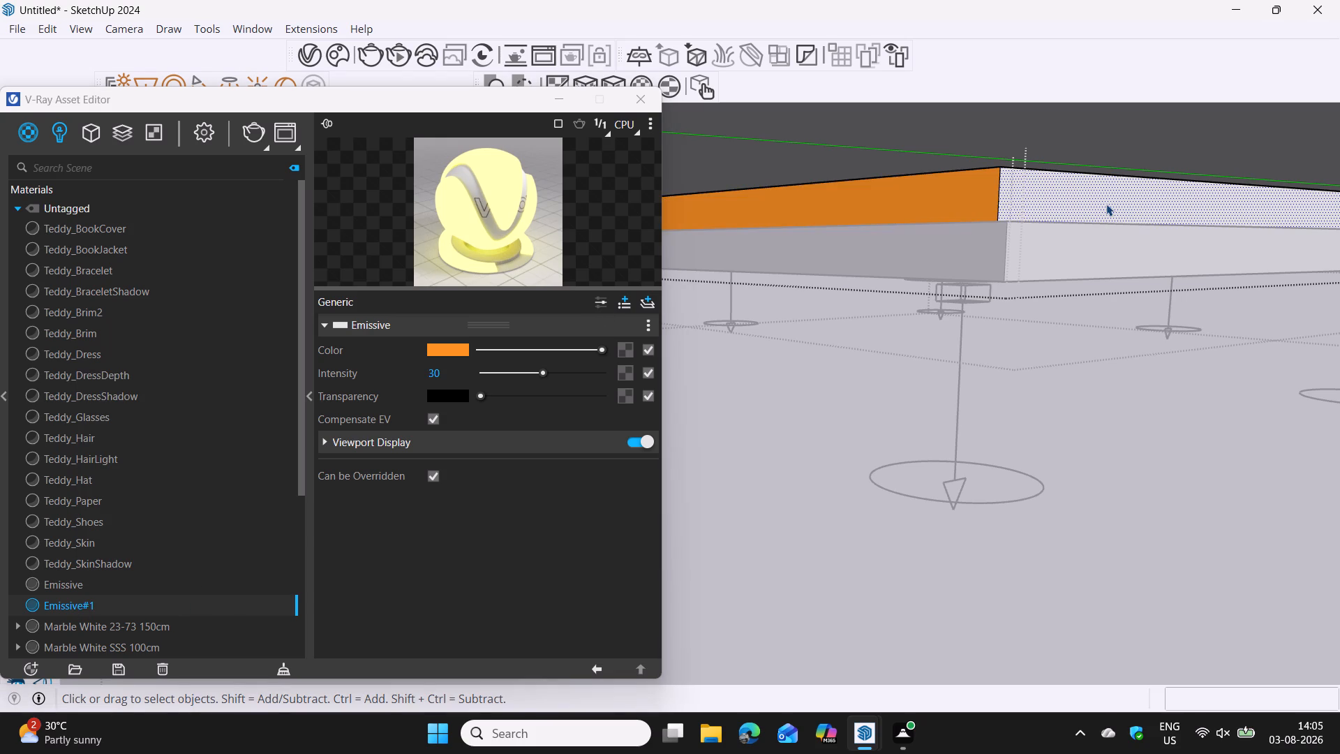
{"action": "right_click", "coordinate": [61, 608]}
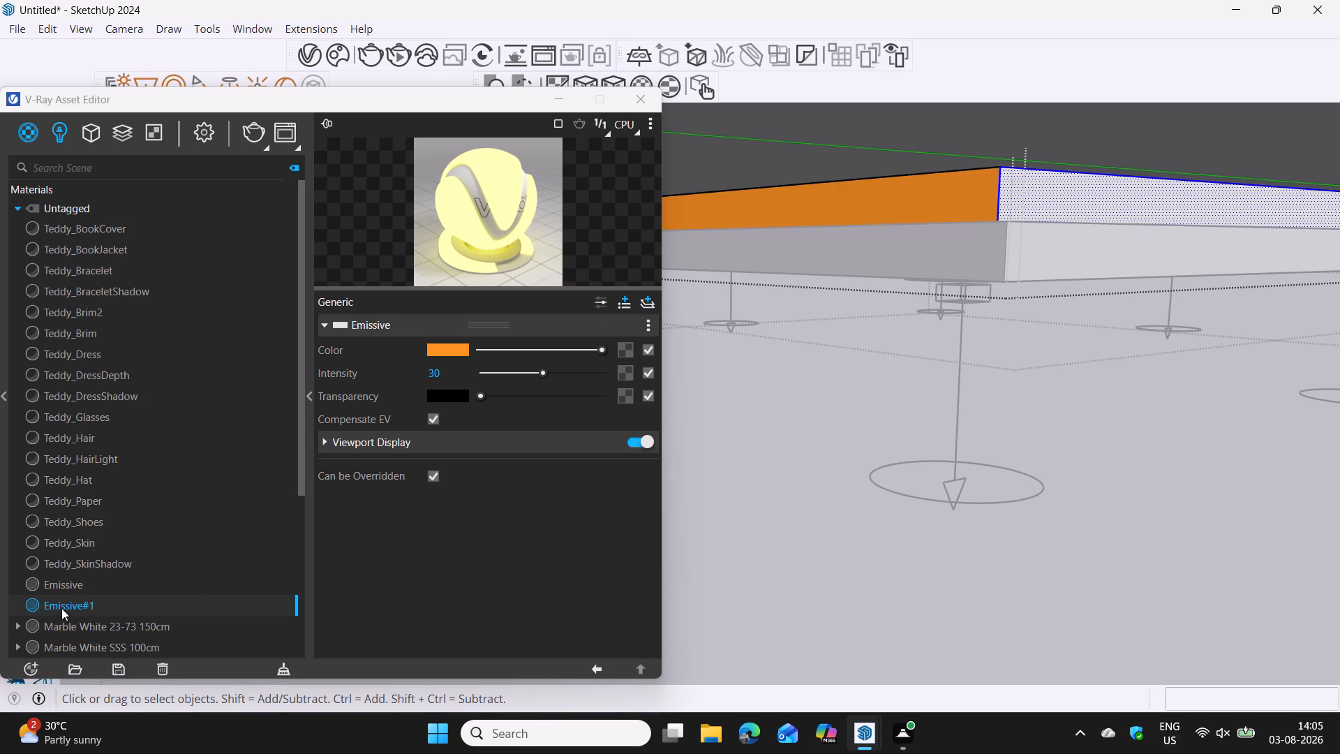
{"action": "left_click", "coordinate": [133, 419]}
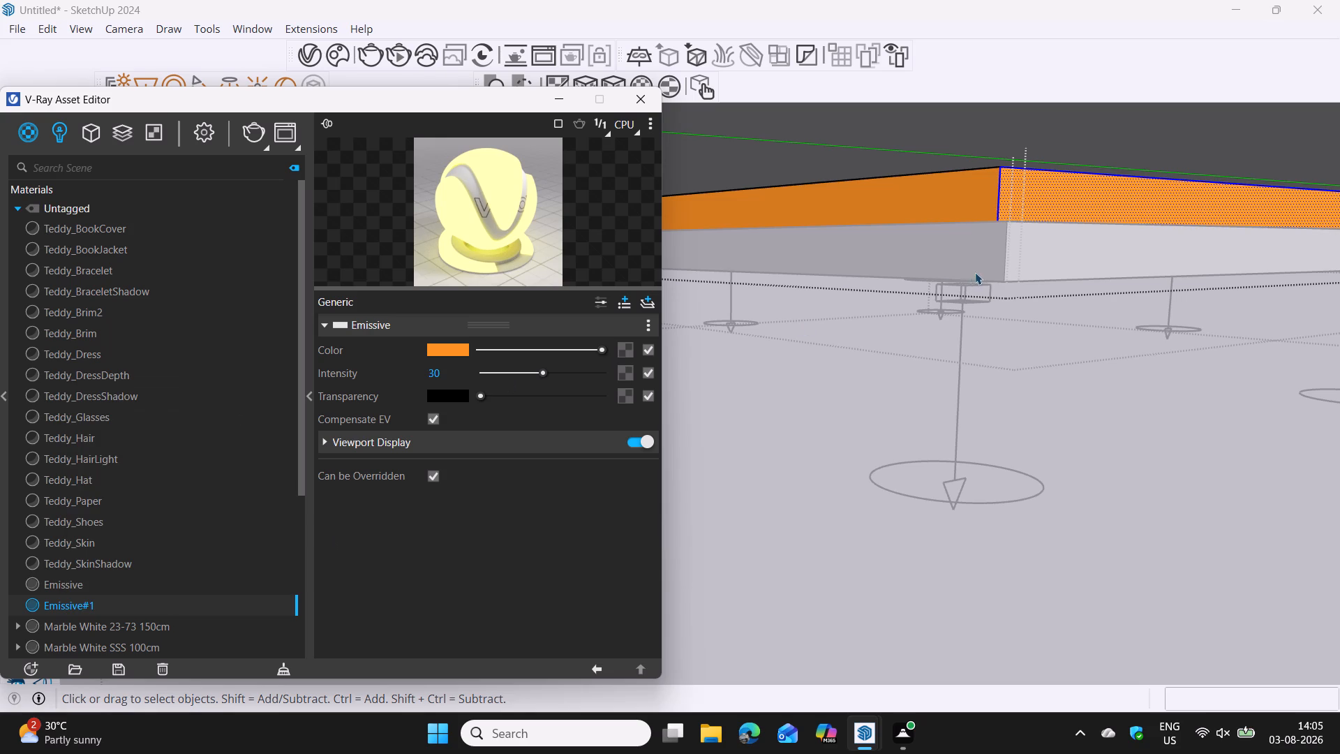
Apply the Emissive#1 material to the upper tier's third side face, around the next corner of the ceiling panel.
{"action": "scroll", "coordinate": [1043, 276], "scroll_direction": "down", "scroll_amount": 5}
{"action": "middle_click_drag", "start_coordinate": [1136, 350], "coordinate": [974, 395]}
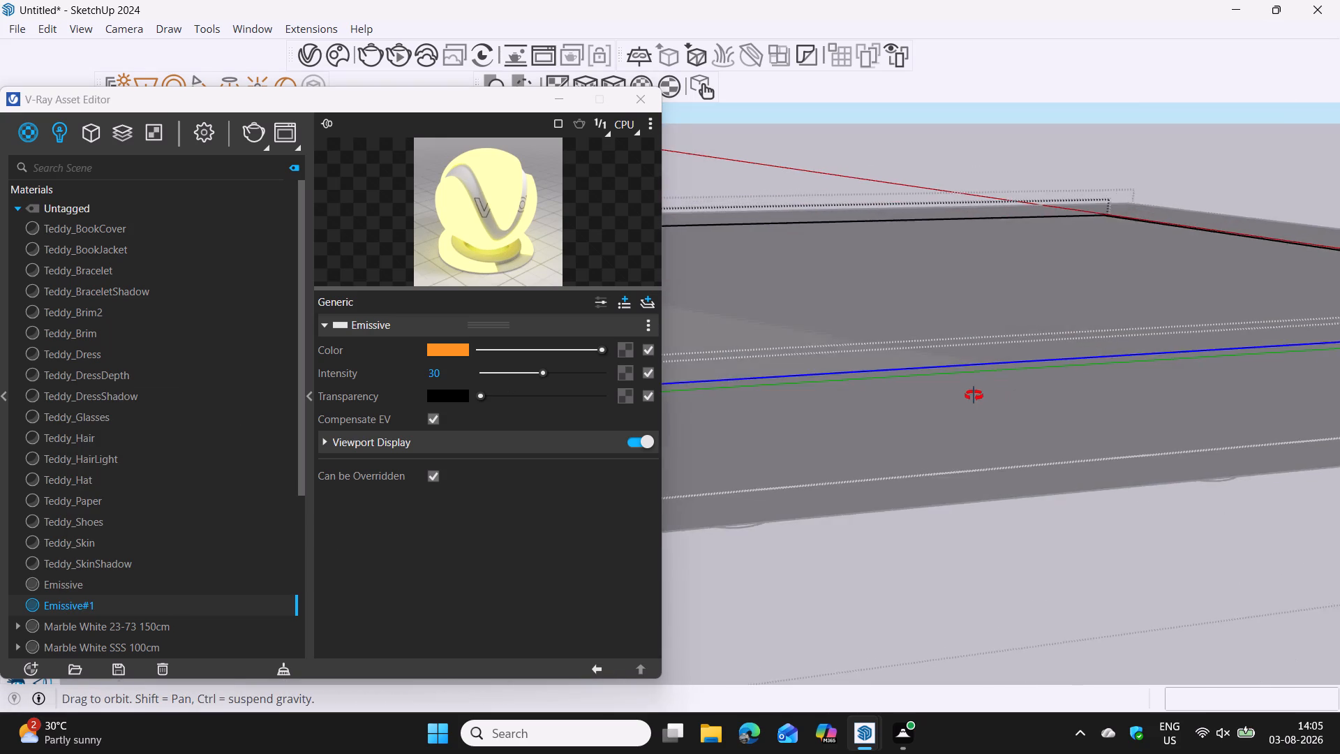
{"action": "middle_click_drag", "start_coordinate": [974, 395], "coordinate": [791, 372]}
{"action": "middle_click_drag", "start_coordinate": [1292, 397], "coordinate": [901, 283]}
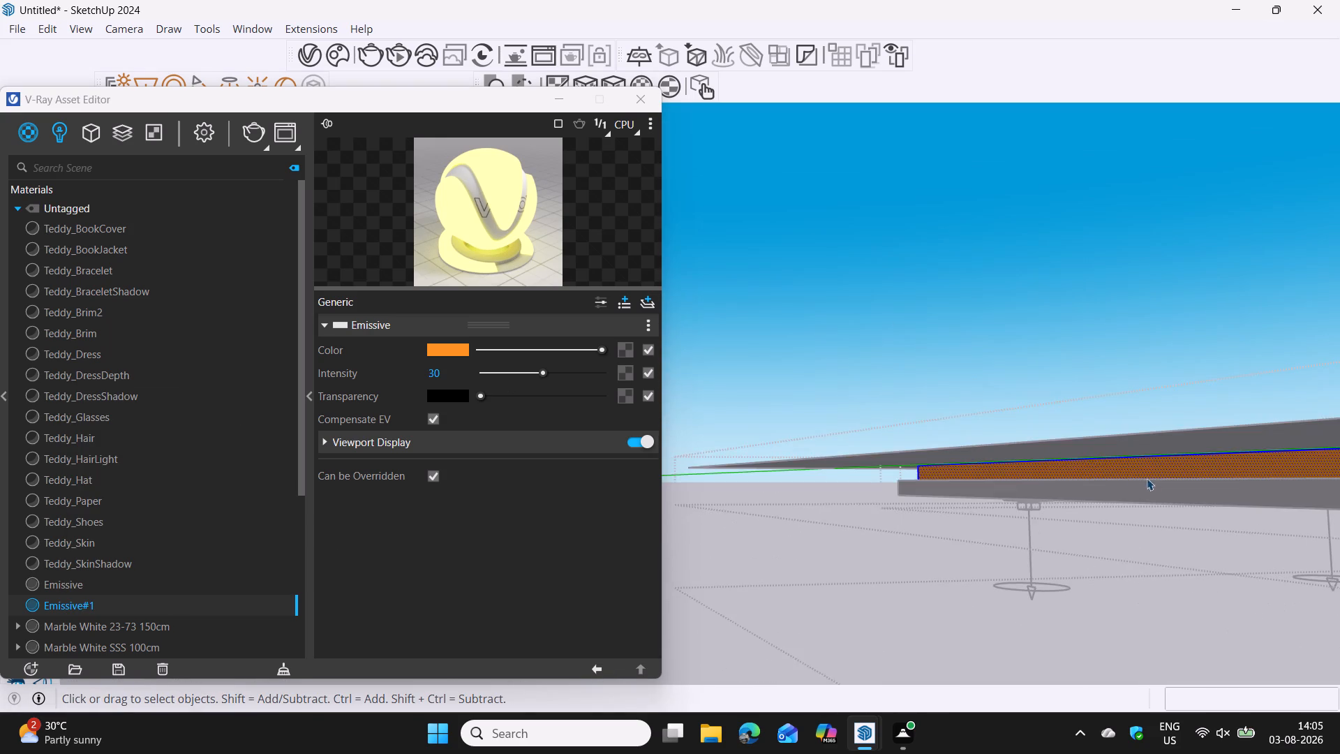
{"action": "scroll", "coordinate": [1156, 482], "scroll_direction": "down", "scroll_amount": 3}
{"action": "middle_click_drag", "start_coordinate": [1192, 501], "coordinate": [877, 360], "text": "shift"}
{"action": "middle_click_drag", "start_coordinate": [1152, 377], "coordinate": [1018, 344], "text": "shift"}
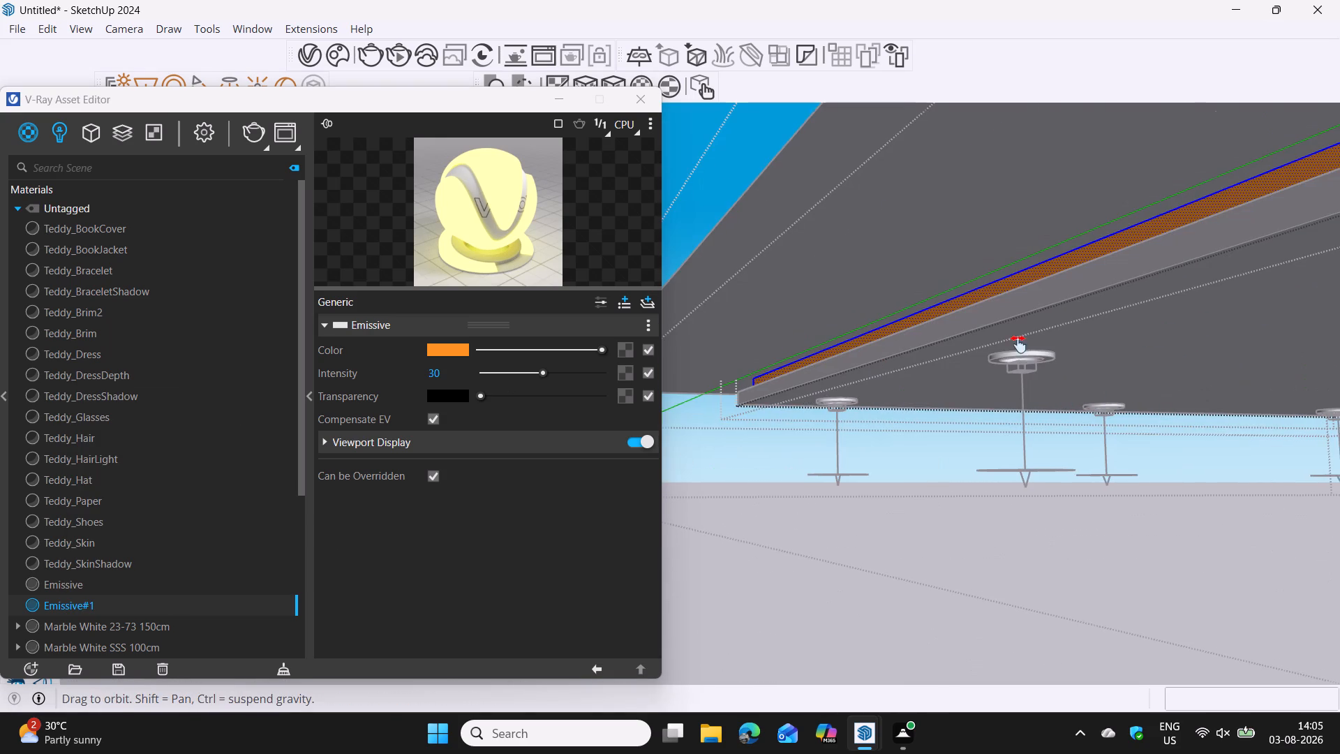
{"action": "middle_click_drag", "start_coordinate": [1018, 344], "coordinate": [847, 334], "text": "shift"}
{"action": "scroll", "coordinate": [945, 345], "scroll_direction": "down", "scroll_amount": 6}
{"action": "middle_click_drag", "start_coordinate": [1098, 327], "coordinate": [1039, 380], "text": "shift"}
{"action": "middle_click_drag", "start_coordinate": [1037, 380], "coordinate": [957, 449]}
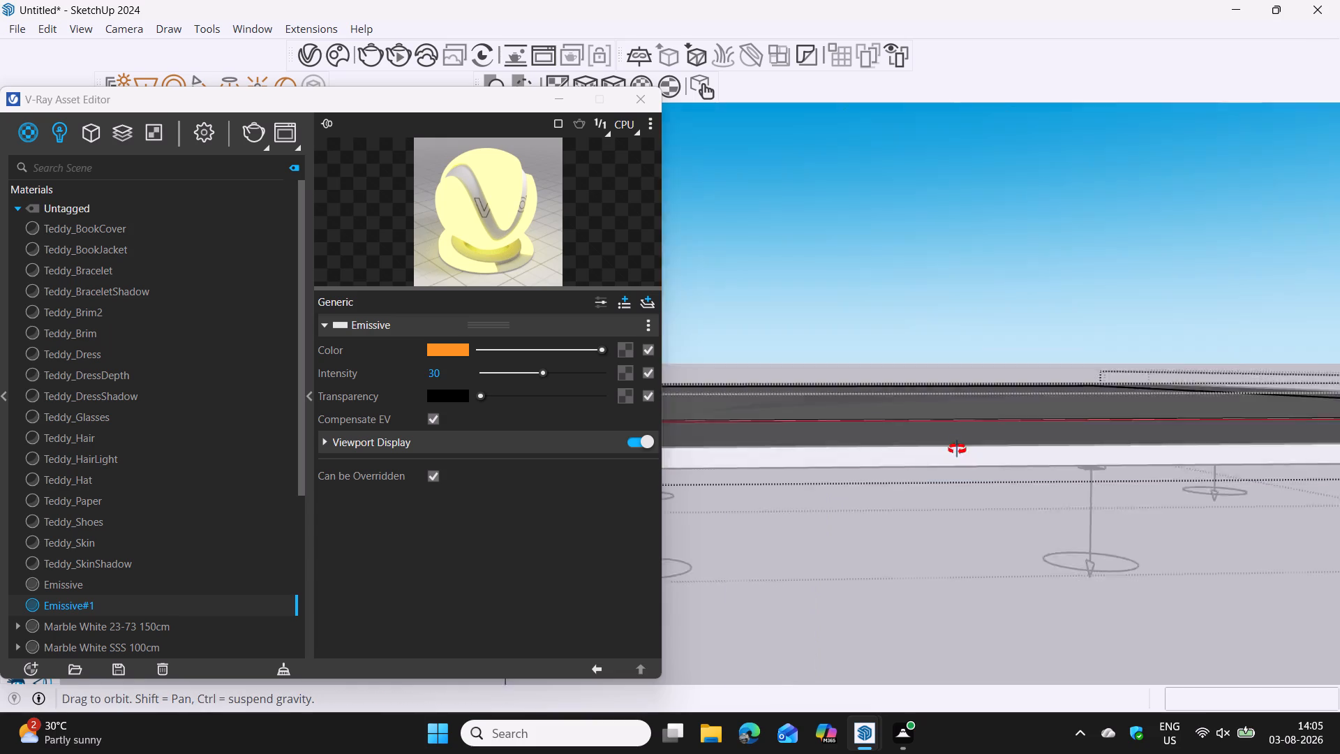
{"action": "middle_click_drag", "start_coordinate": [957, 449], "coordinate": [946, 406]}
{"action": "left_click", "coordinate": [872, 359]}
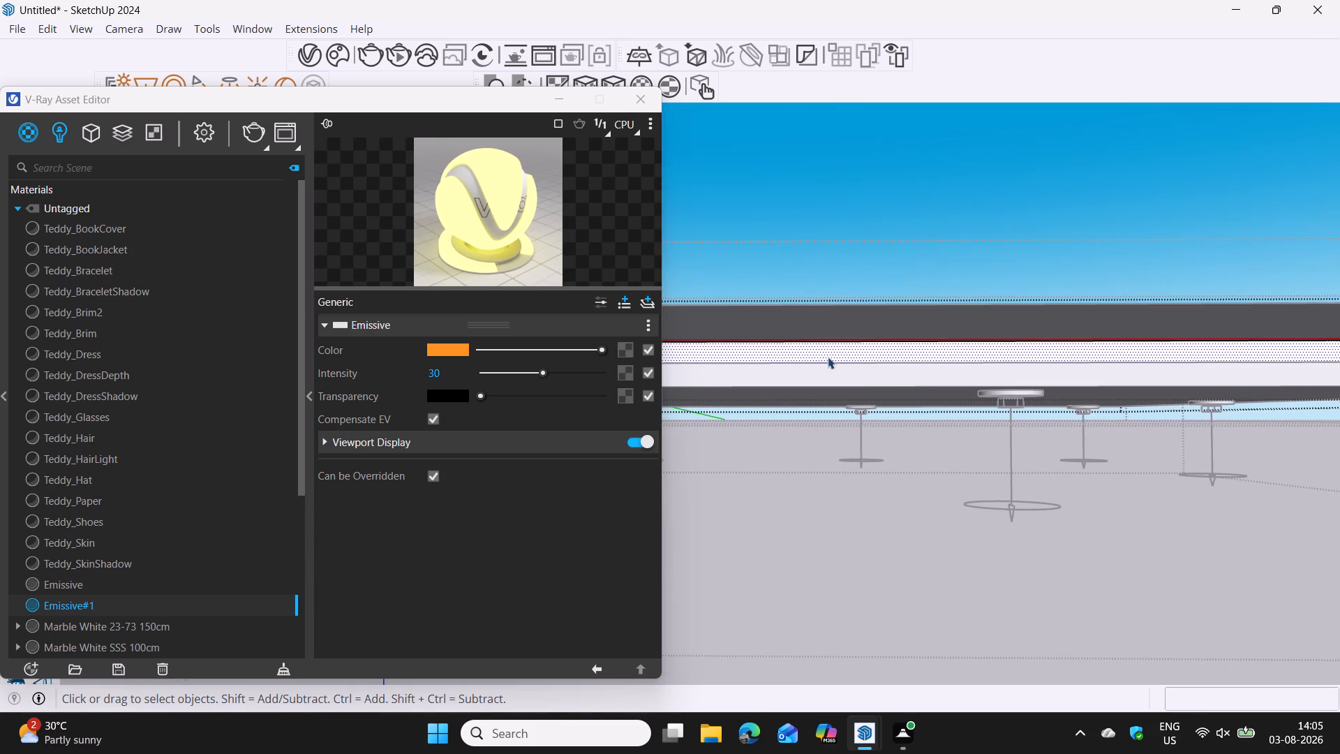
{"action": "right_click", "coordinate": [98, 605]}
{"action": "right_click", "coordinate": [55, 606]}
{"action": "left_click", "coordinate": [100, 410]}
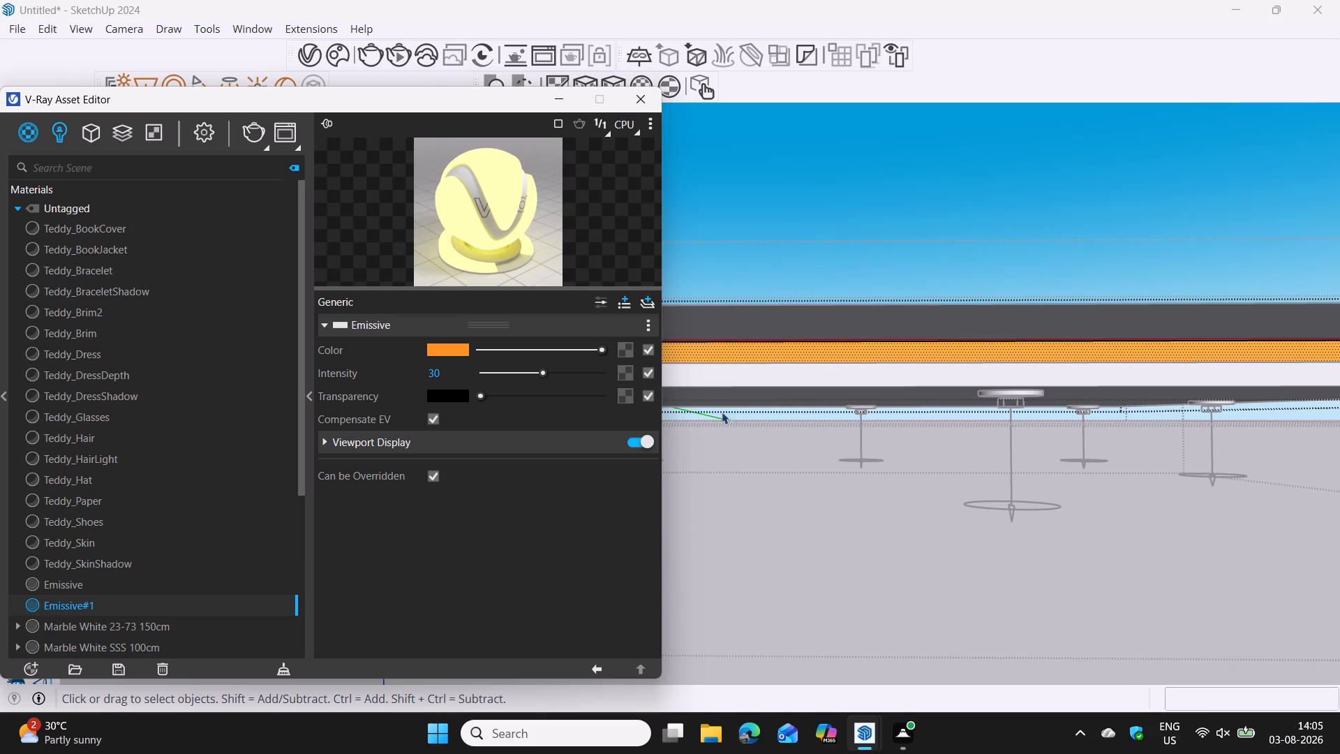
Apply the Emissive#1 material to the last unpainted side face of the upper tier and close the open groups.
{"action": "scroll", "coordinate": [953, 457], "scroll_direction": "down", "scroll_amount": 3}
{"action": "middle_click_drag", "start_coordinate": [992, 468], "coordinate": [802, 466], "text": "shift"}
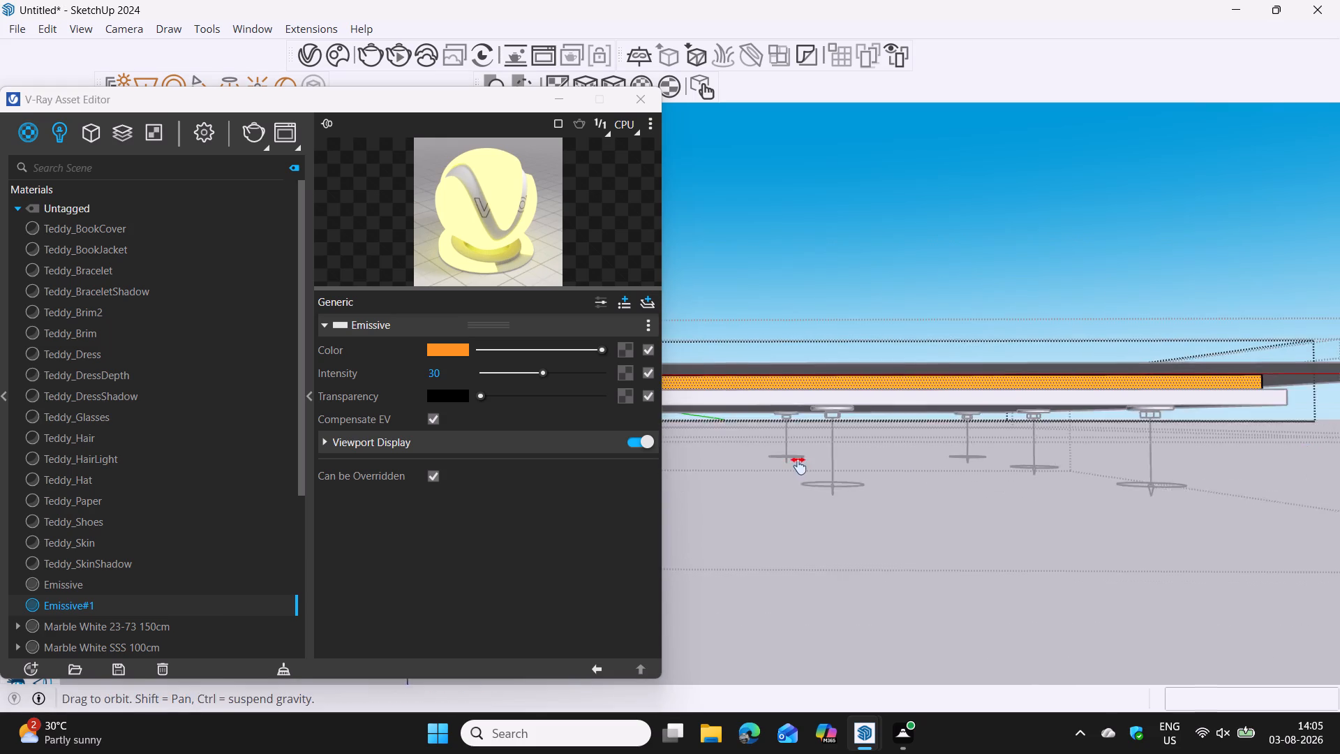
{"action": "scroll", "coordinate": [990, 478], "scroll_direction": "down", "scroll_amount": 5}
{"action": "middle_click_drag", "start_coordinate": [1168, 449], "coordinate": [1002, 452]}
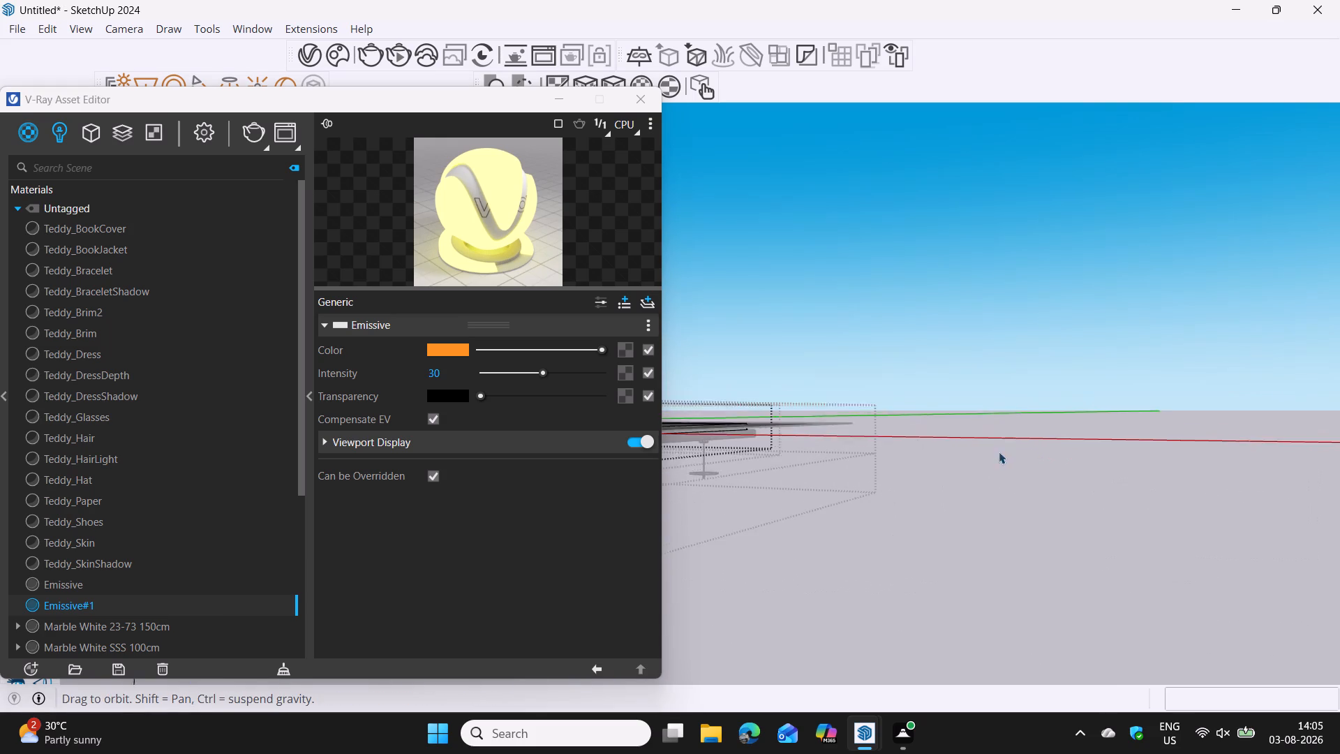
{"action": "middle_click_drag", "start_coordinate": [843, 433], "coordinate": [1047, 395], "text": "shift"}
{"action": "scroll", "coordinate": [699, 459], "scroll_direction": "up", "scroll_amount": 6}
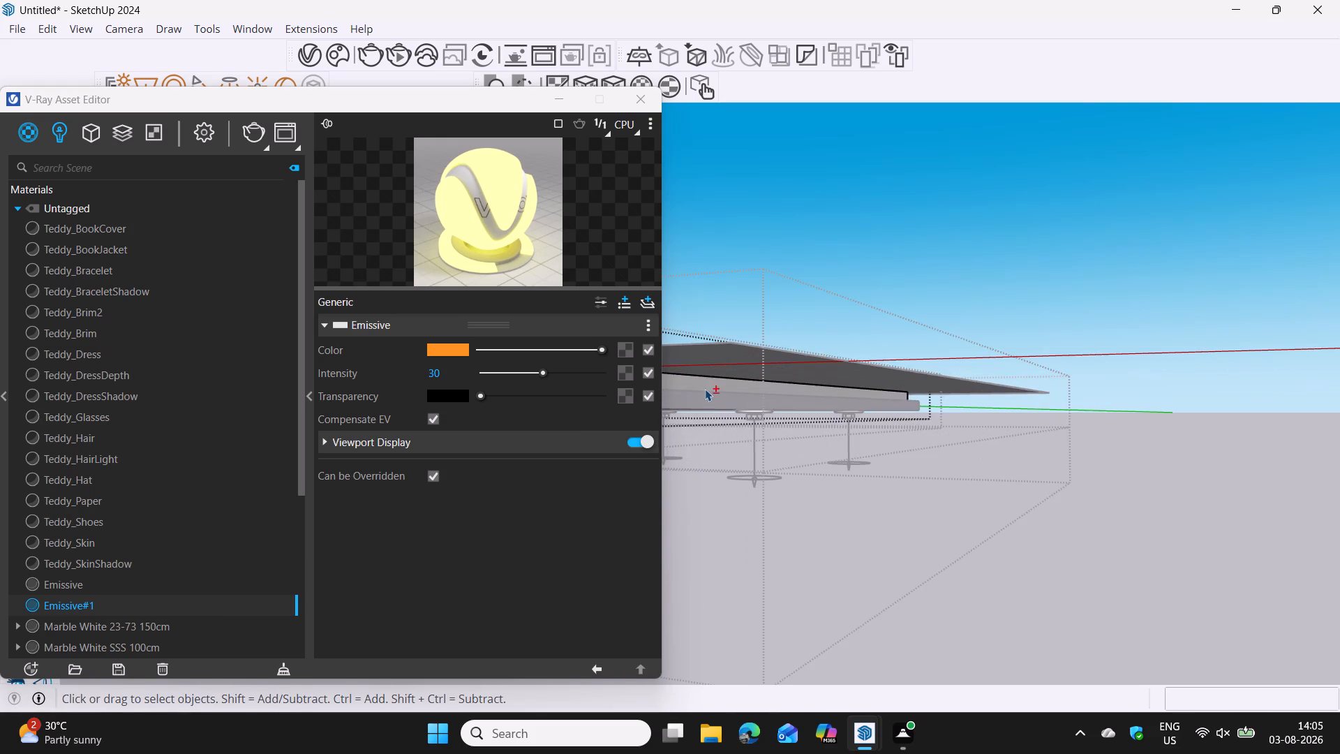
{"action": "middle_click_drag", "start_coordinate": [705, 389], "coordinate": [852, 396], "text": "shift"}
{"action": "scroll", "coordinate": [820, 411], "scroll_direction": "up", "scroll_amount": 4}
{"action": "scroll", "coordinate": [814, 409], "scroll_direction": "down", "scroll_amount": 1}
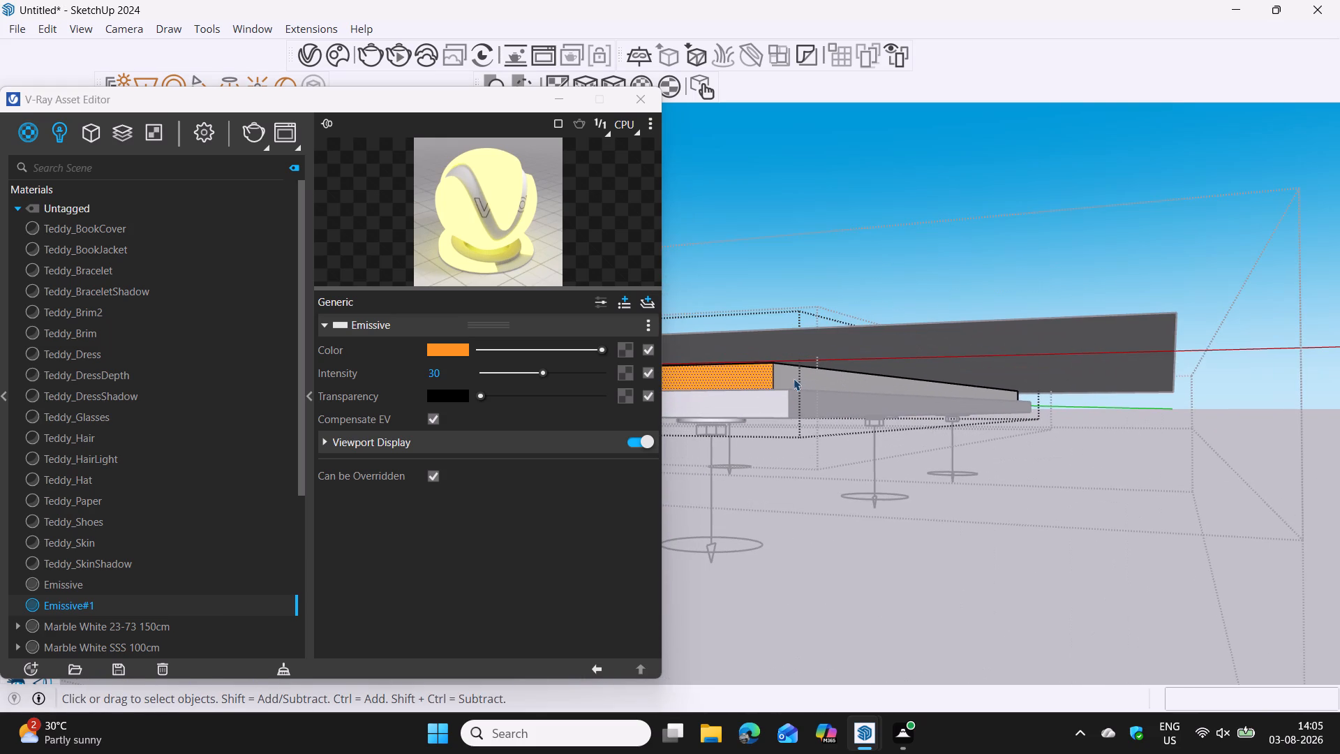
{"action": "left_click", "coordinate": [789, 378]}
{"action": "right_click", "coordinate": [71, 603]}
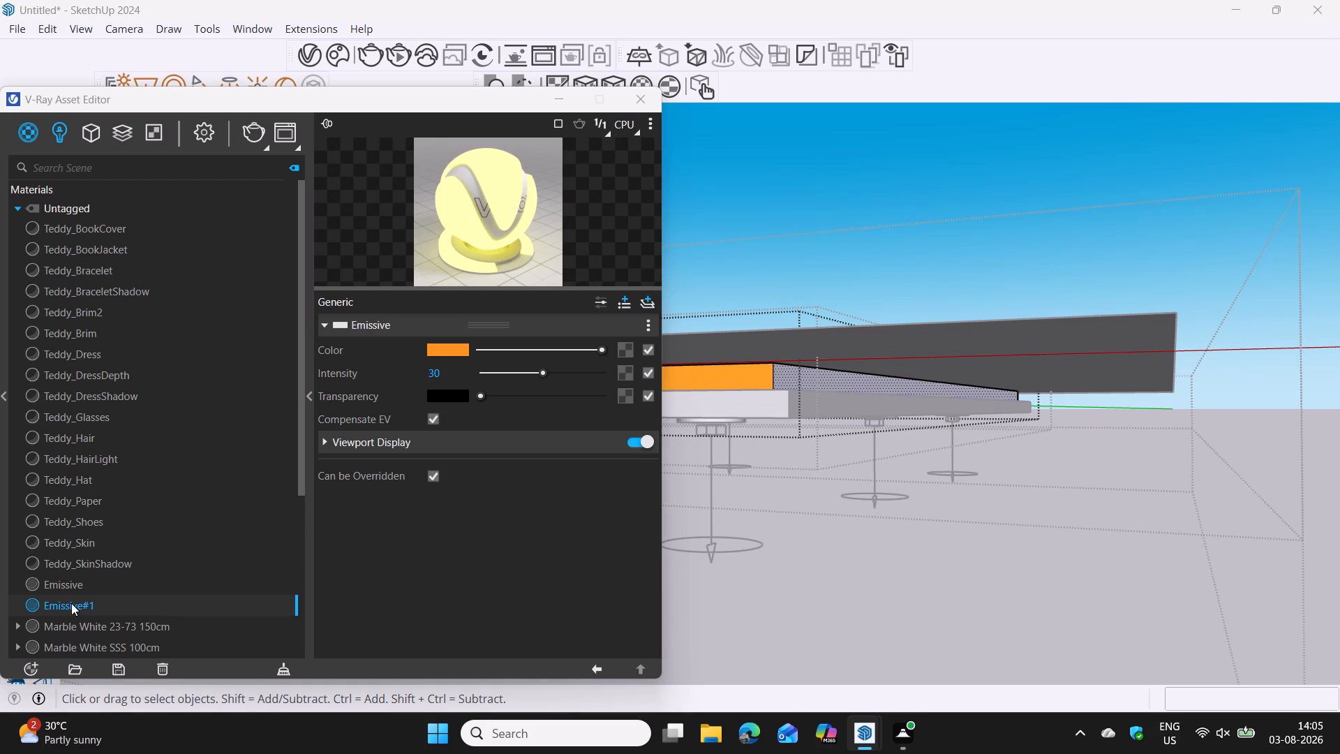
{"action": "left_click", "coordinate": [127, 411]}
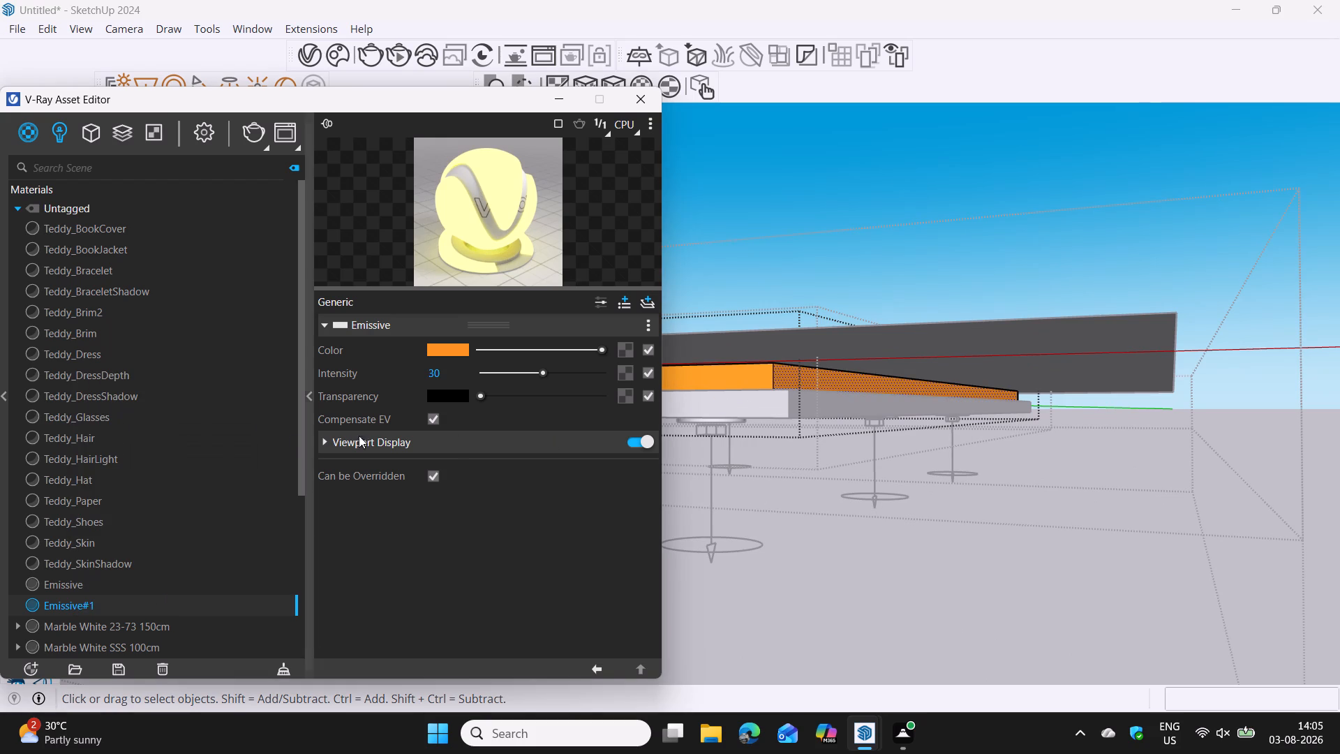
{"action": "scroll", "coordinate": [1001, 542], "scroll_direction": "down", "scroll_amount": 5}
{"action": "left_click", "coordinate": [1145, 312]}
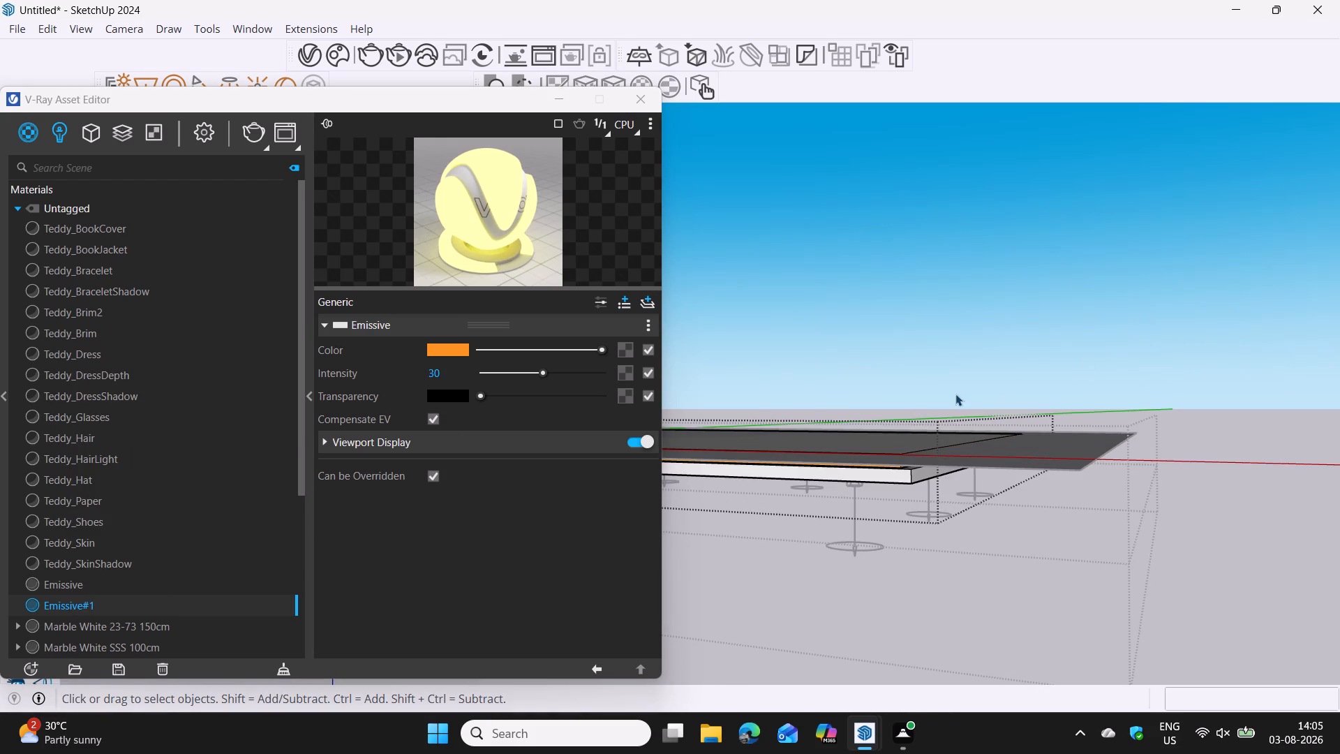
{"action": "left_click", "coordinate": [962, 349]}
{"action": "left_click", "coordinate": [962, 349]}
{"action": "left_click", "coordinate": [963, 349]}
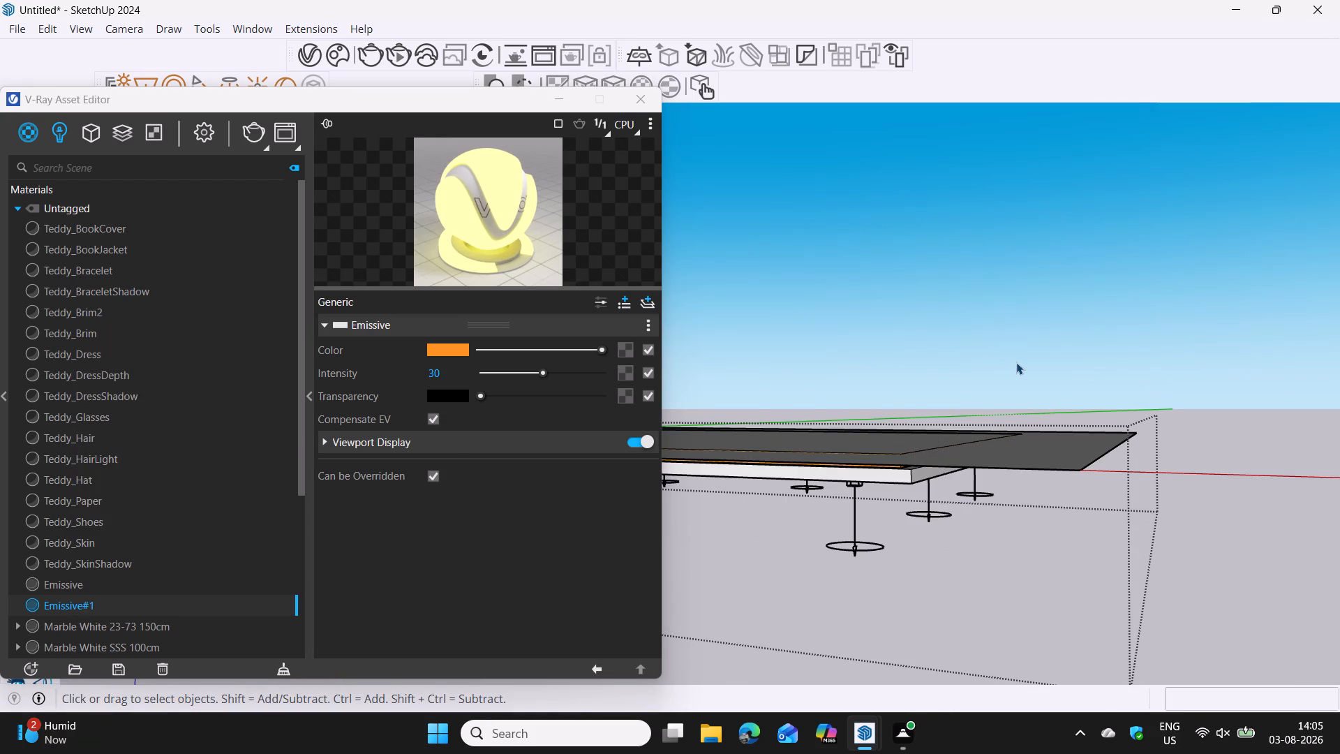
{"action": "left_click", "coordinate": [1016, 362]}
Open the ceiling's group and extrude the flat ceiling face above the panel by 1" with Push/Pull.
{"action": "scroll", "coordinate": [898, 406], "scroll_direction": "down", "scroll_amount": 4}
{"action": "middle_click_drag", "start_coordinate": [829, 461], "coordinate": [930, 517], "text": "shift"}
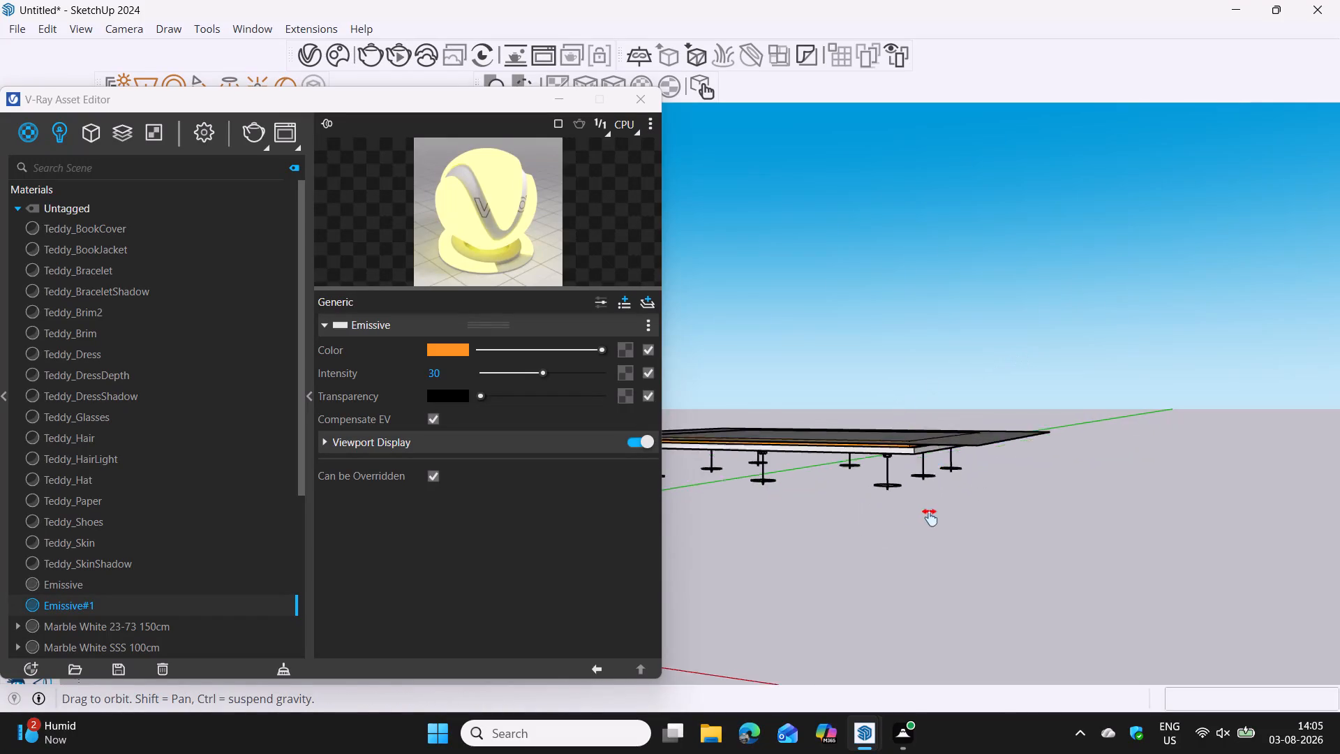
{"action": "middle_click_drag", "start_coordinate": [930, 517], "coordinate": [939, 520], "text": "shift"}
{"action": "middle_click_drag", "start_coordinate": [940, 524], "coordinate": [966, 569]}
{"action": "scroll", "coordinate": [928, 518], "scroll_direction": "up", "scroll_amount": 4}
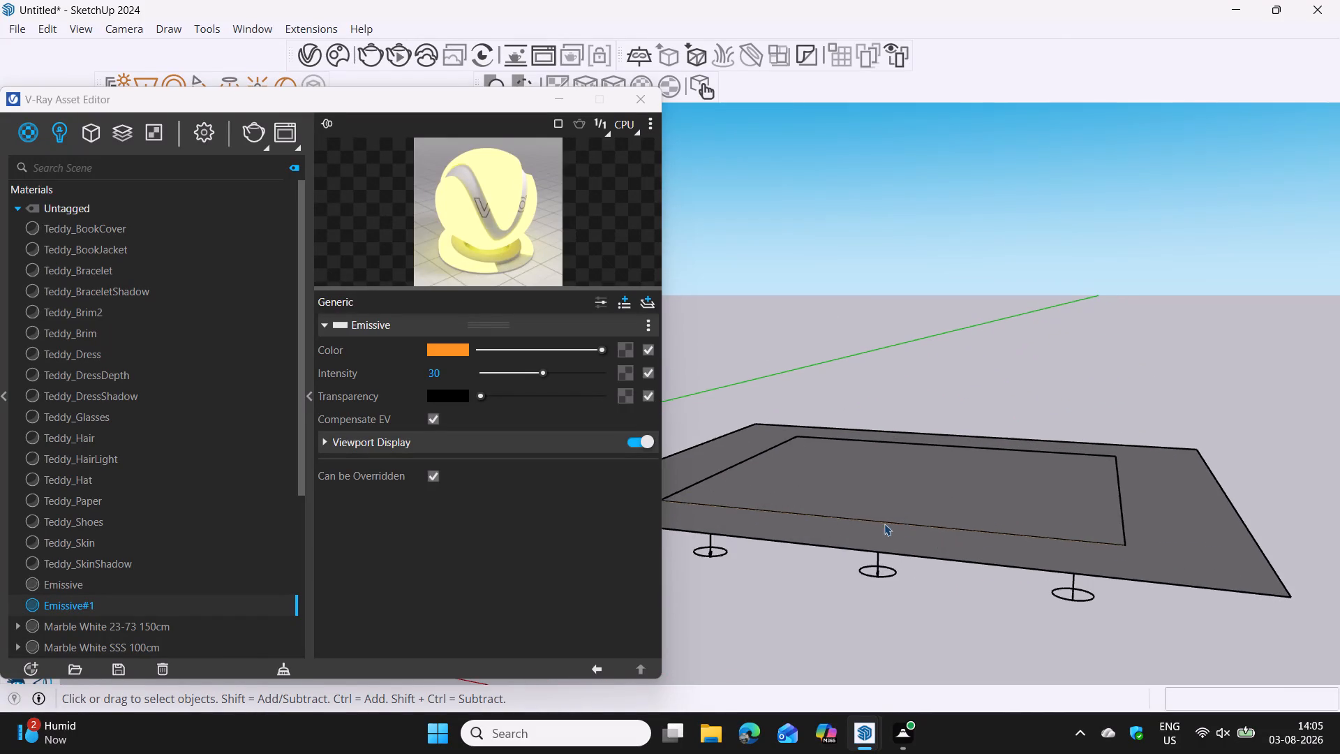
{"action": "middle_click_drag", "start_coordinate": [881, 525], "coordinate": [918, 565]}
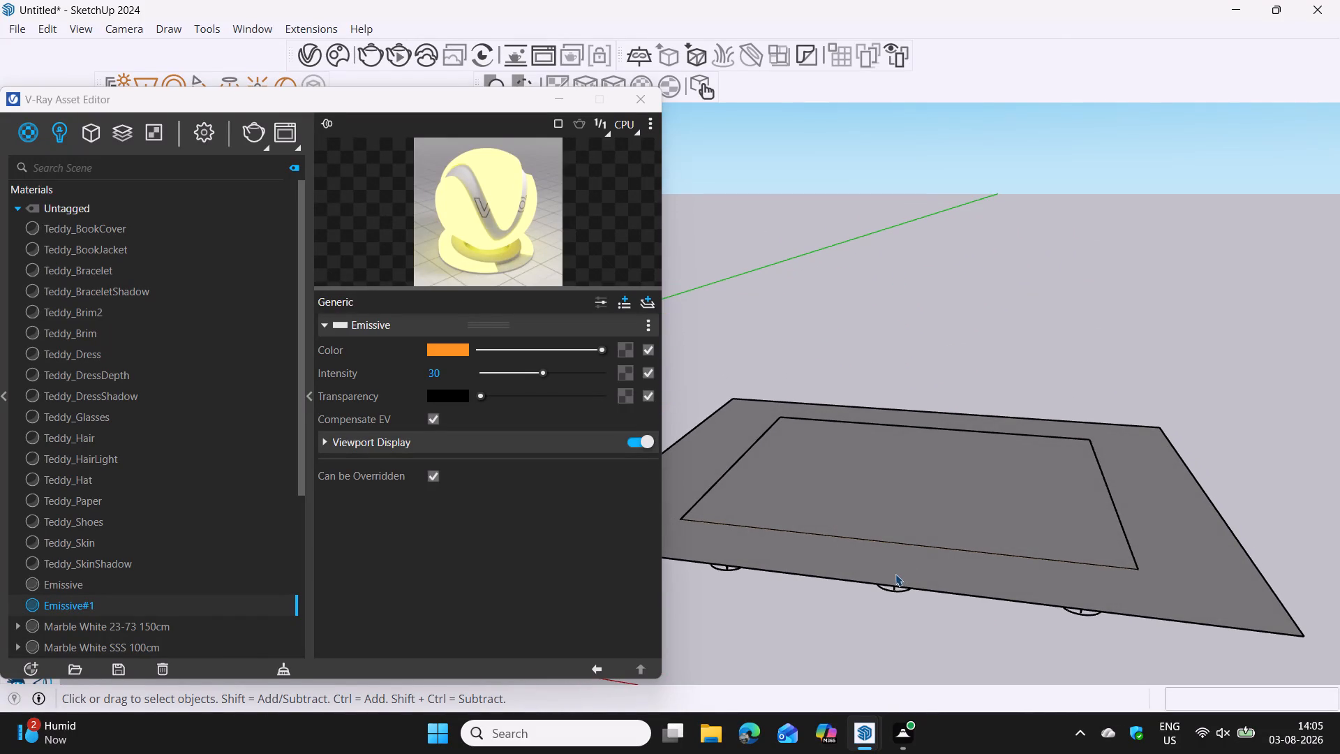
{"action": "left_click", "coordinate": [897, 571]}
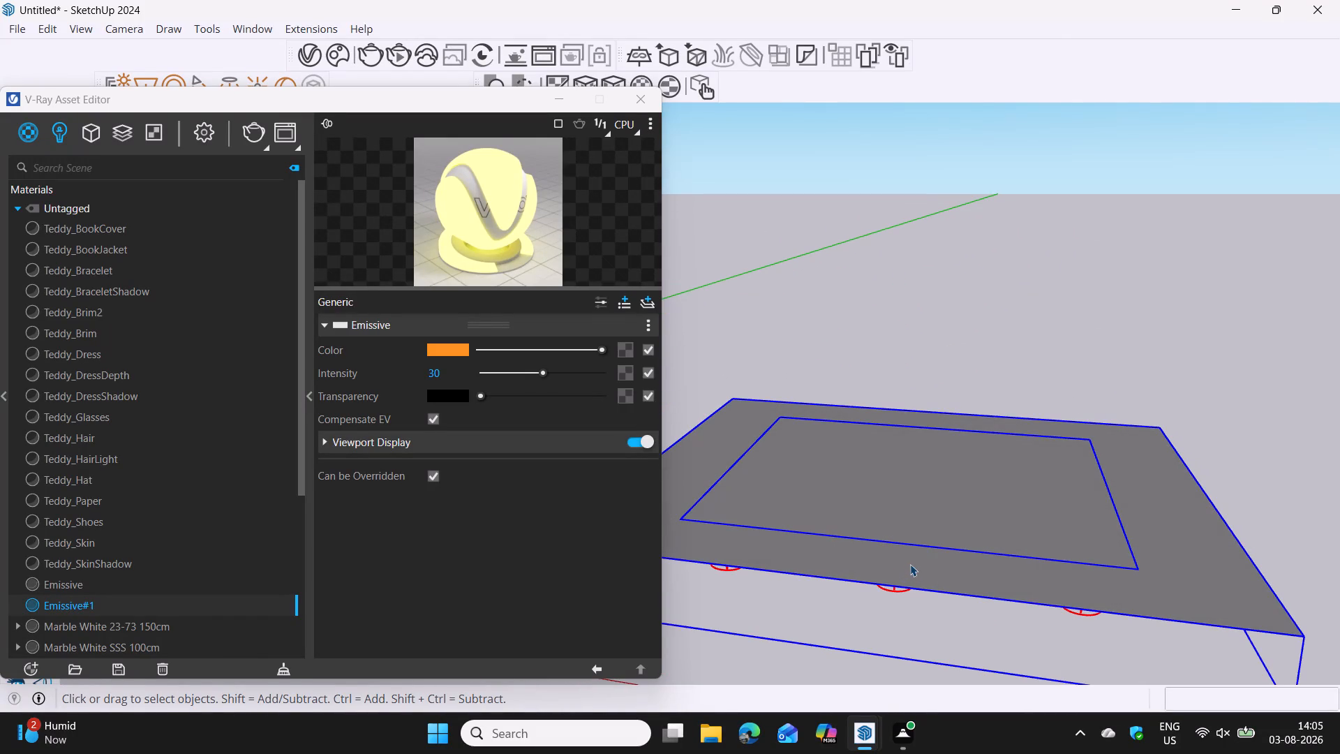
{"action": "double_click", "coordinate": [910, 564]}
{"action": "left_click", "coordinate": [910, 564]}
{"action": "double_click", "coordinate": [917, 567]}
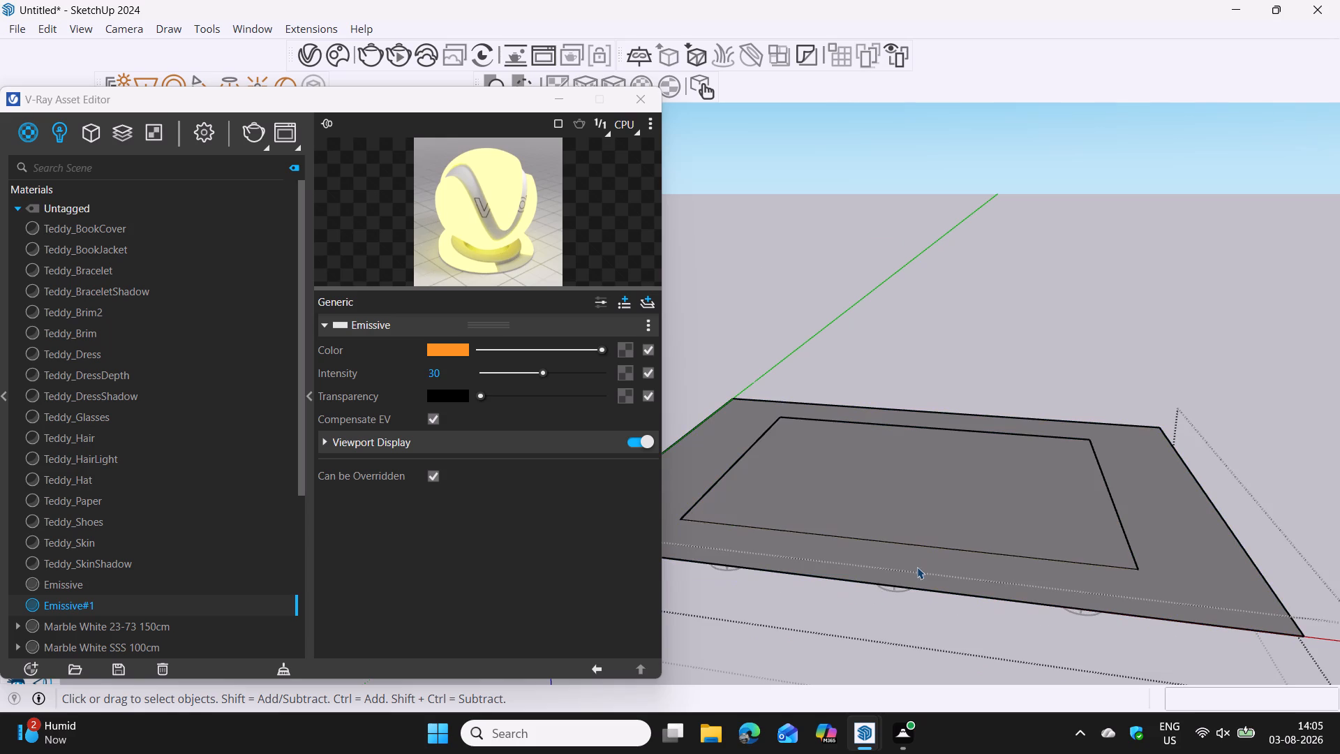
{"action": "left_click", "coordinate": [917, 567]}
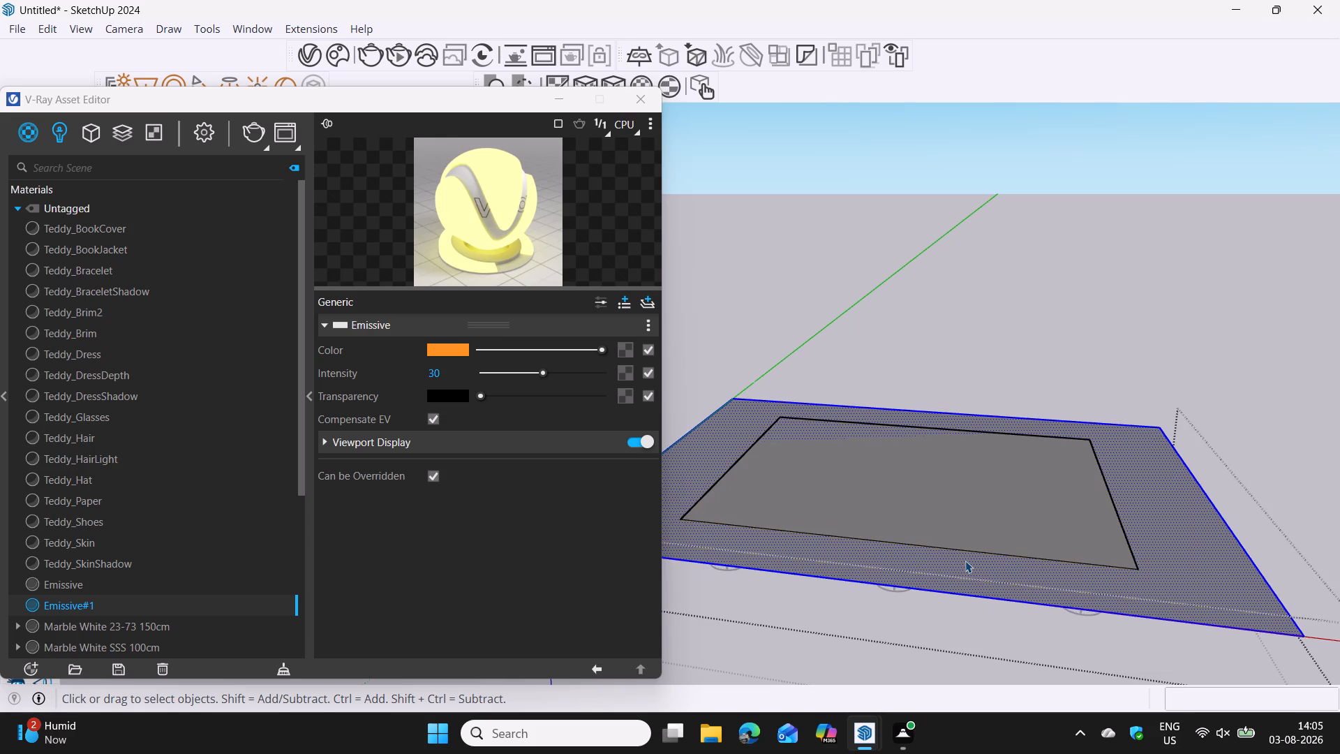
{"action": "key", "text": "p"}
{"action": "left_click", "coordinate": [968, 570]}
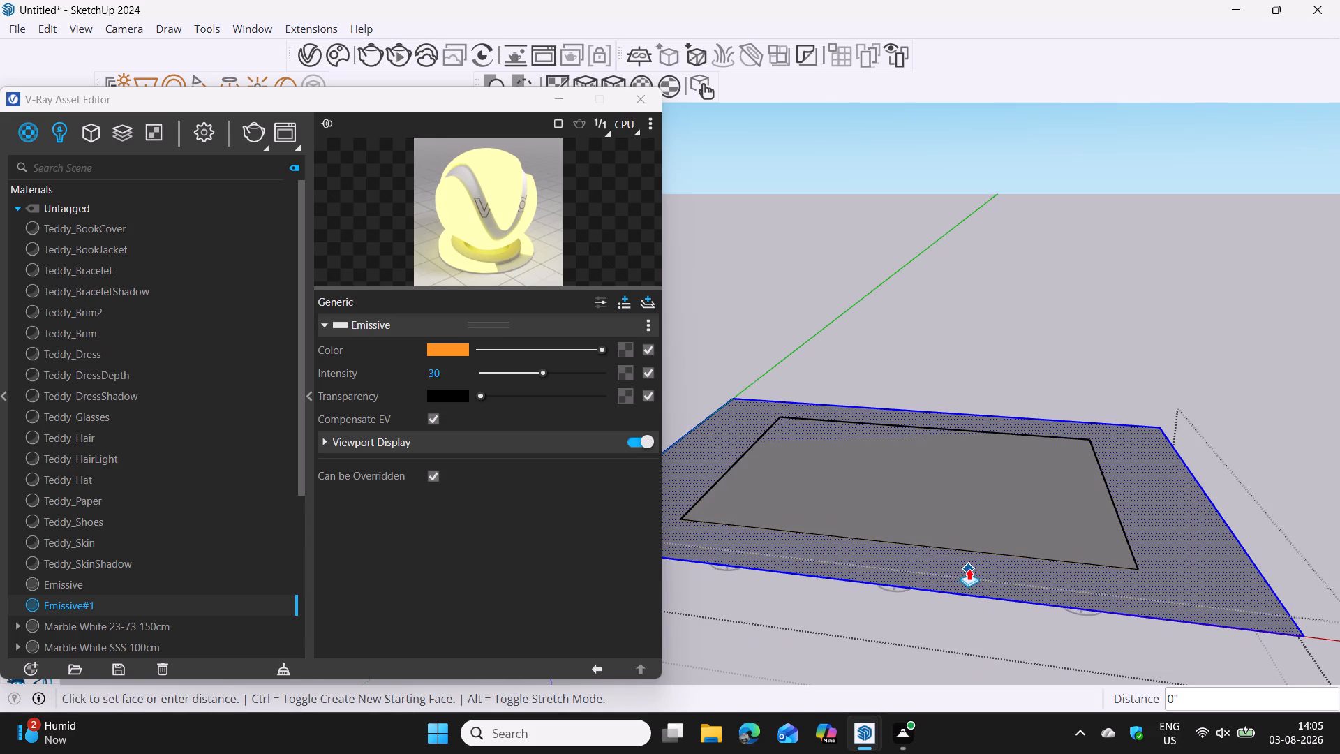
{"action": "key", "text": "1"}
{"action": "key", "text": "Return"}
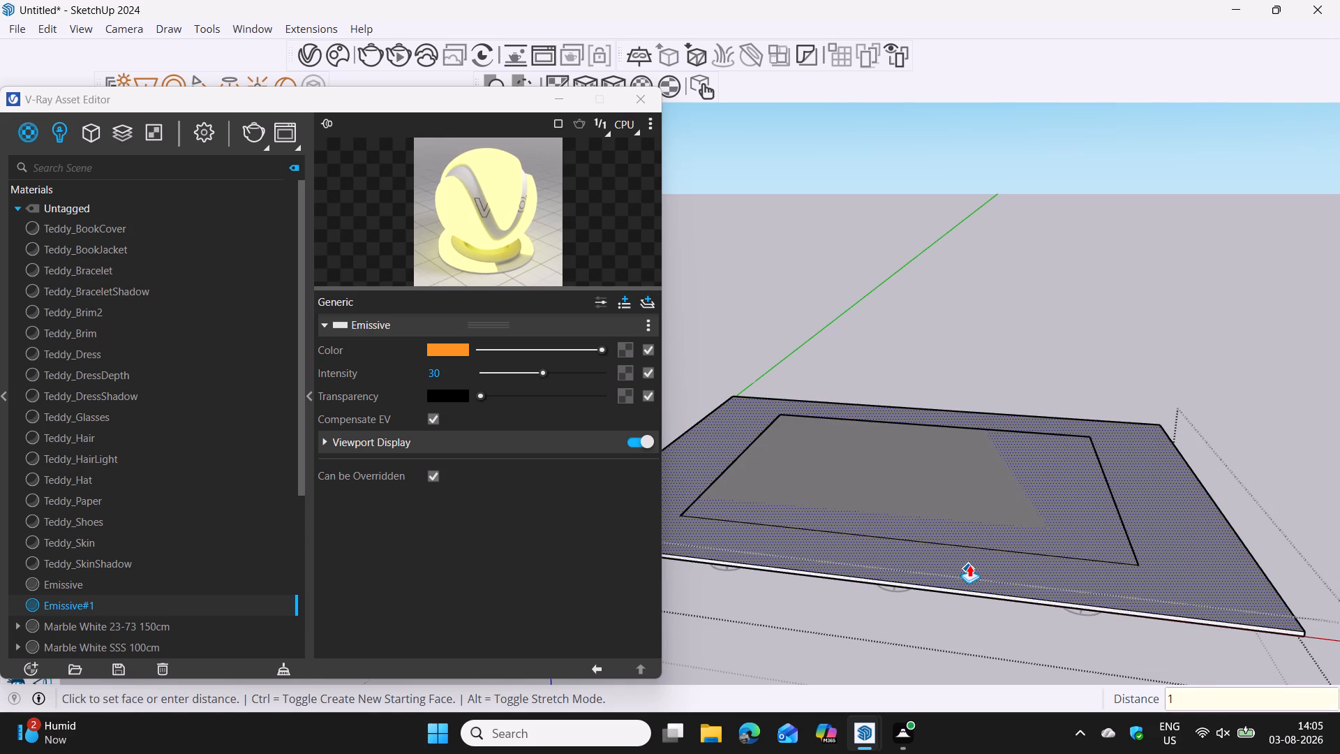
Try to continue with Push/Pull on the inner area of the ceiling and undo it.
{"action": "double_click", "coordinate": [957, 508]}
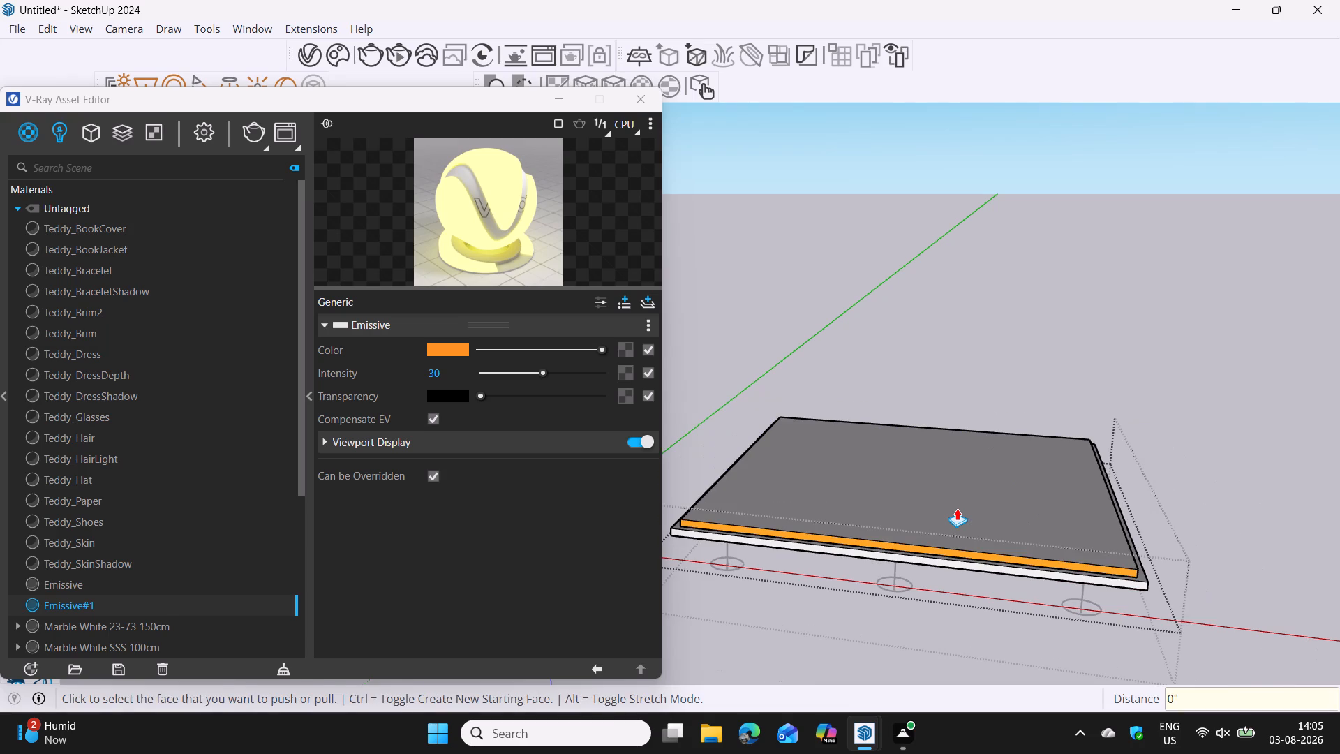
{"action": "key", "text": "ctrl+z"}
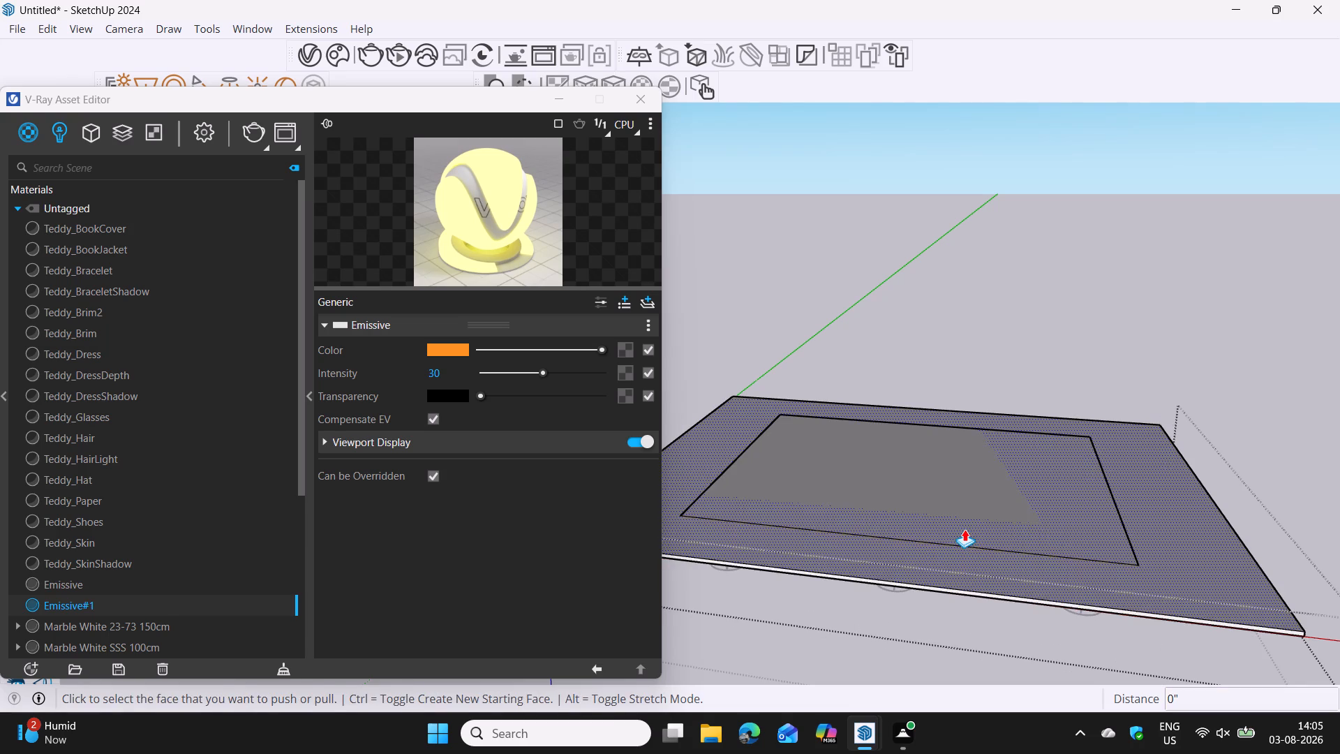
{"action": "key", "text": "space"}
Open the ceiling panel's nested group and examine how its upper tier meets the thickened ceiling from above and the side.
{"action": "middle_click_drag", "start_coordinate": [994, 513], "coordinate": [976, 542]}
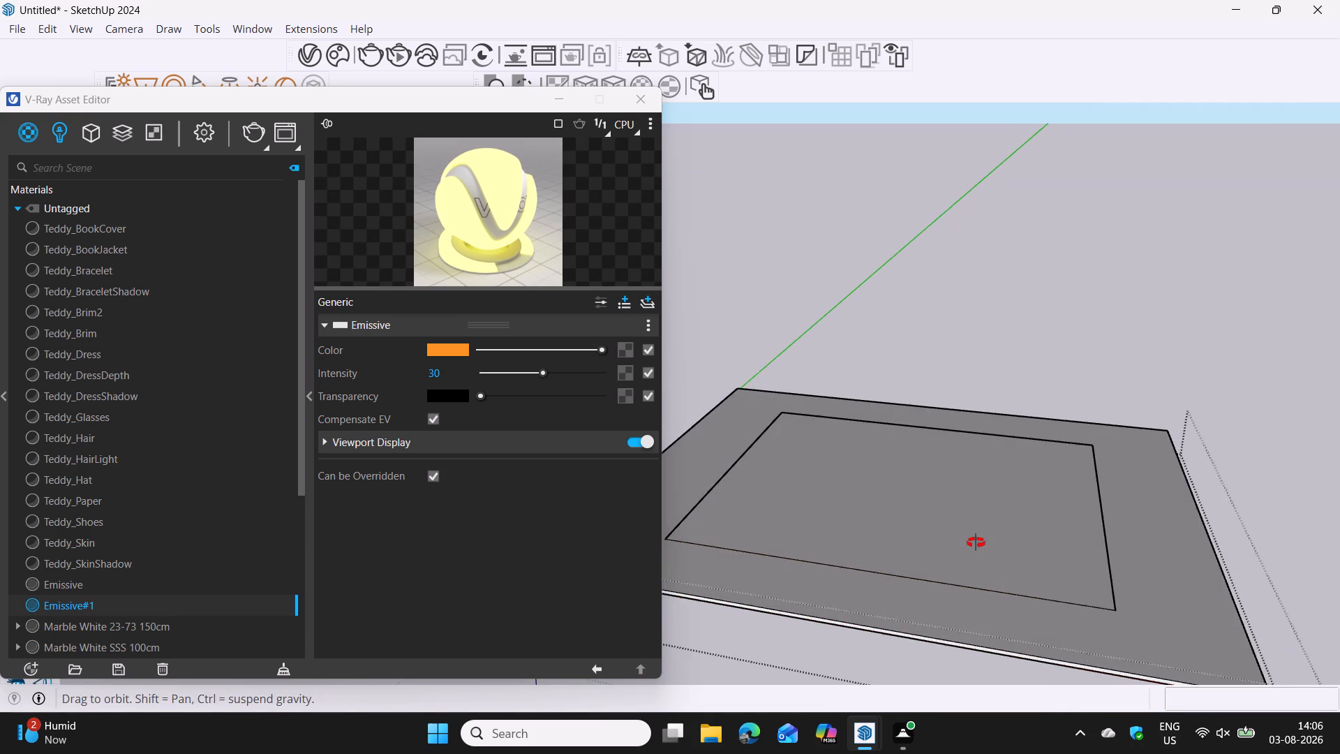
{"action": "middle_click_drag", "start_coordinate": [976, 542], "coordinate": [974, 544]}
{"action": "scroll", "coordinate": [974, 544], "scroll_direction": "up", "scroll_amount": 3}
{"action": "left_click", "coordinate": [975, 544]}
{"action": "double_click", "coordinate": [975, 544]}
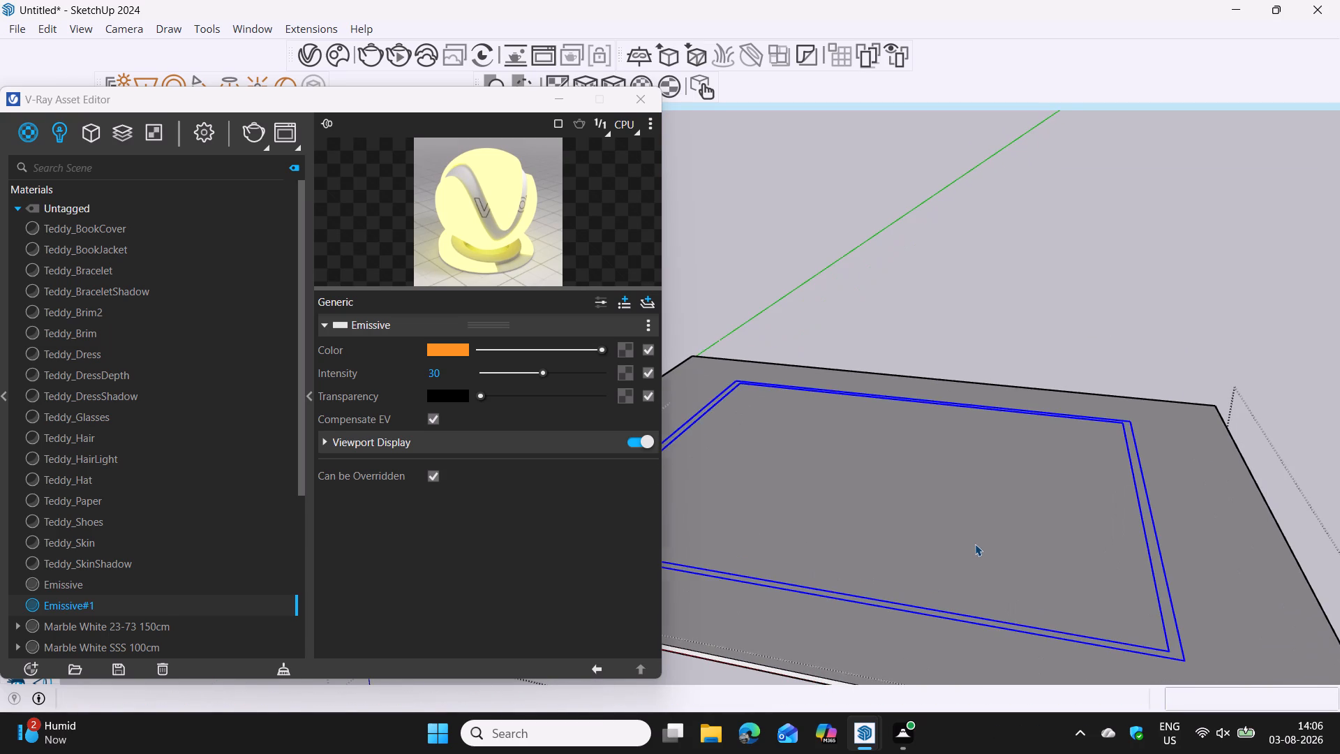
{"action": "left_click", "coordinate": [975, 544]}
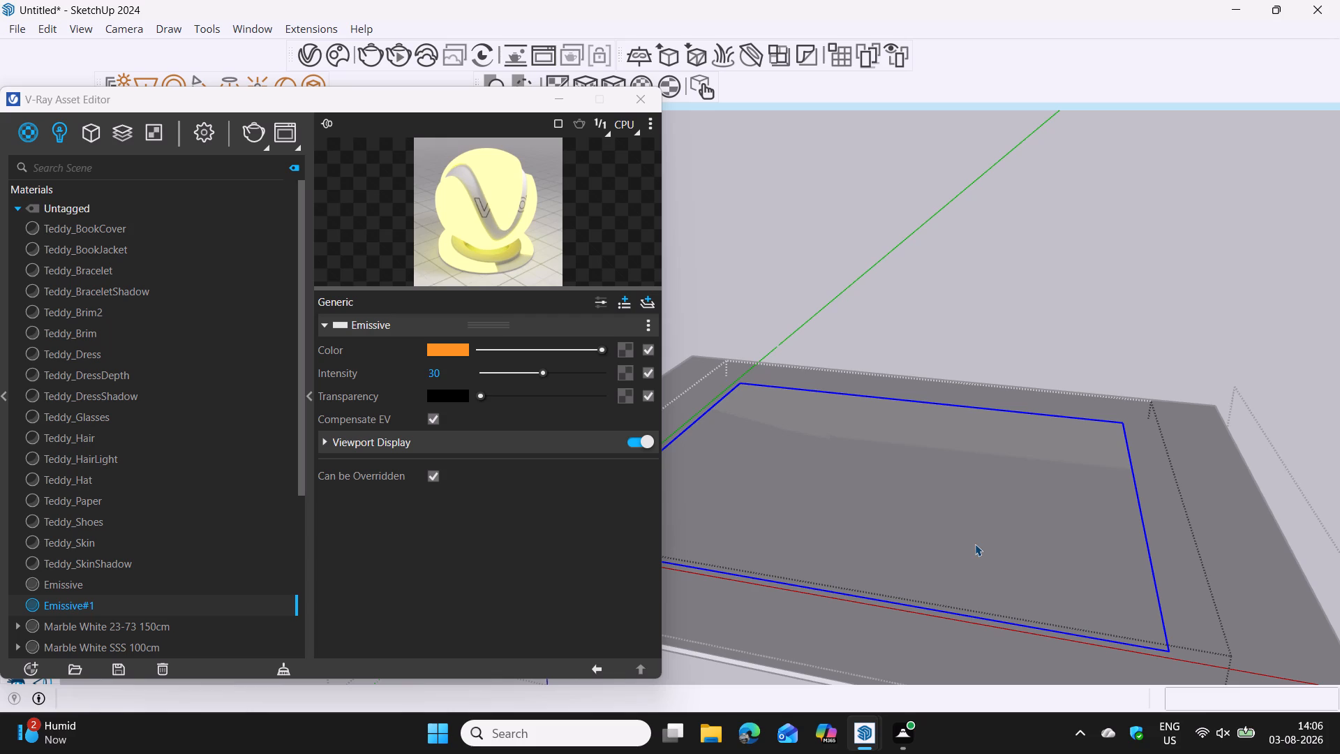
{"action": "middle_click_drag", "start_coordinate": [996, 587], "coordinate": [1015, 523]}
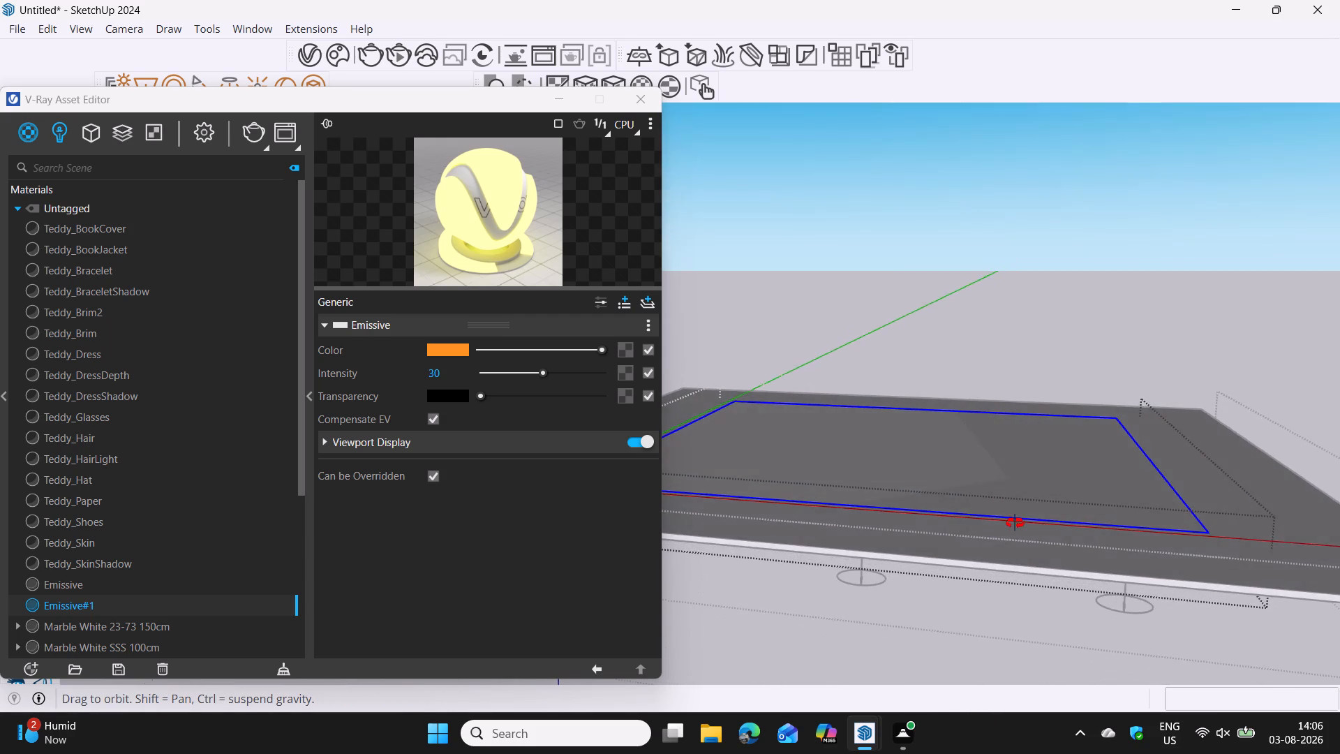
{"action": "middle_click_drag", "start_coordinate": [1015, 523], "coordinate": [1038, 470]}
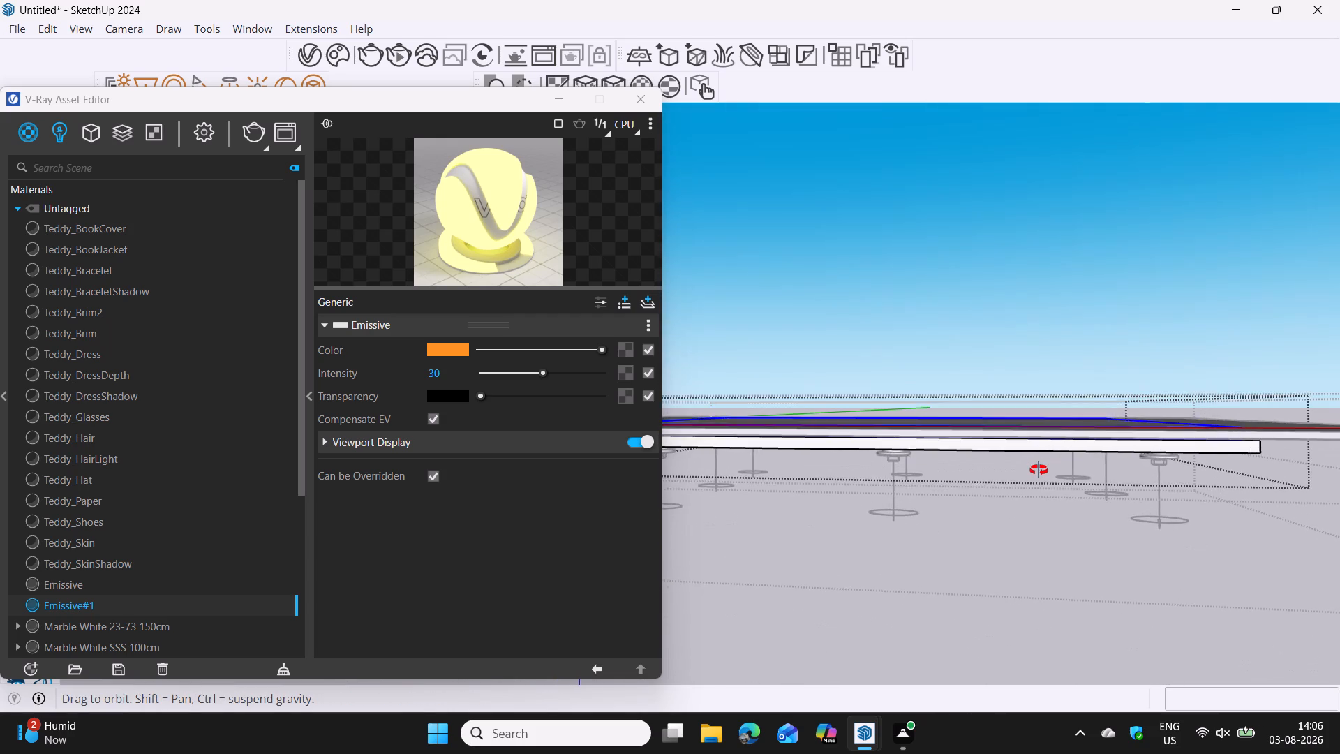
{"action": "middle_click_drag", "start_coordinate": [1038, 470], "coordinate": [1038, 485]}
{"action": "key", "text": "Escape"}
{"action": "scroll", "coordinate": [1048, 488], "scroll_direction": "down", "scroll_amount": 5}
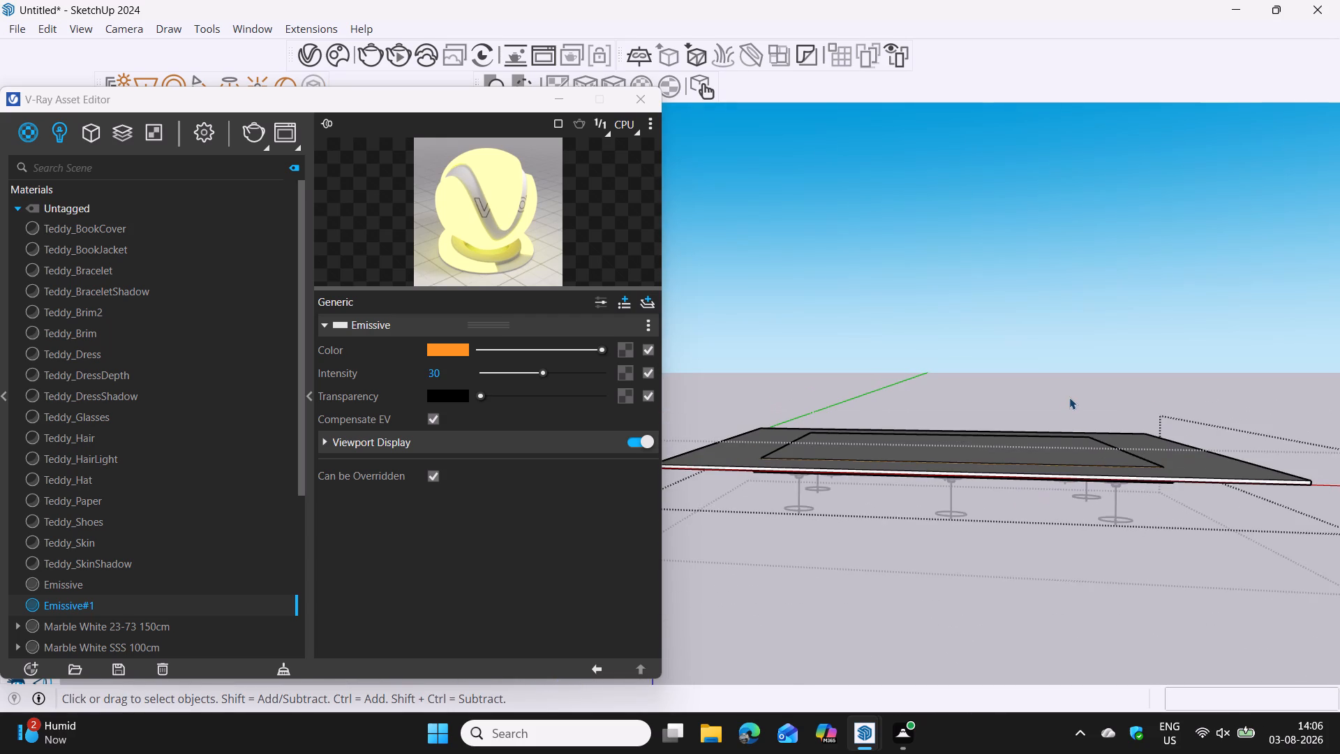
Close the ceiling panel's nested group and examine the thickened ceiling slab and glowing upper tier from above, below and the side.
{"action": "double_click", "coordinate": [1070, 390]}
{"action": "scroll", "coordinate": [1099, 413], "scroll_direction": "down", "scroll_amount": 3}
{"action": "middle_click_drag", "start_coordinate": [1103, 461], "coordinate": [1041, 446], "text": "shift"}
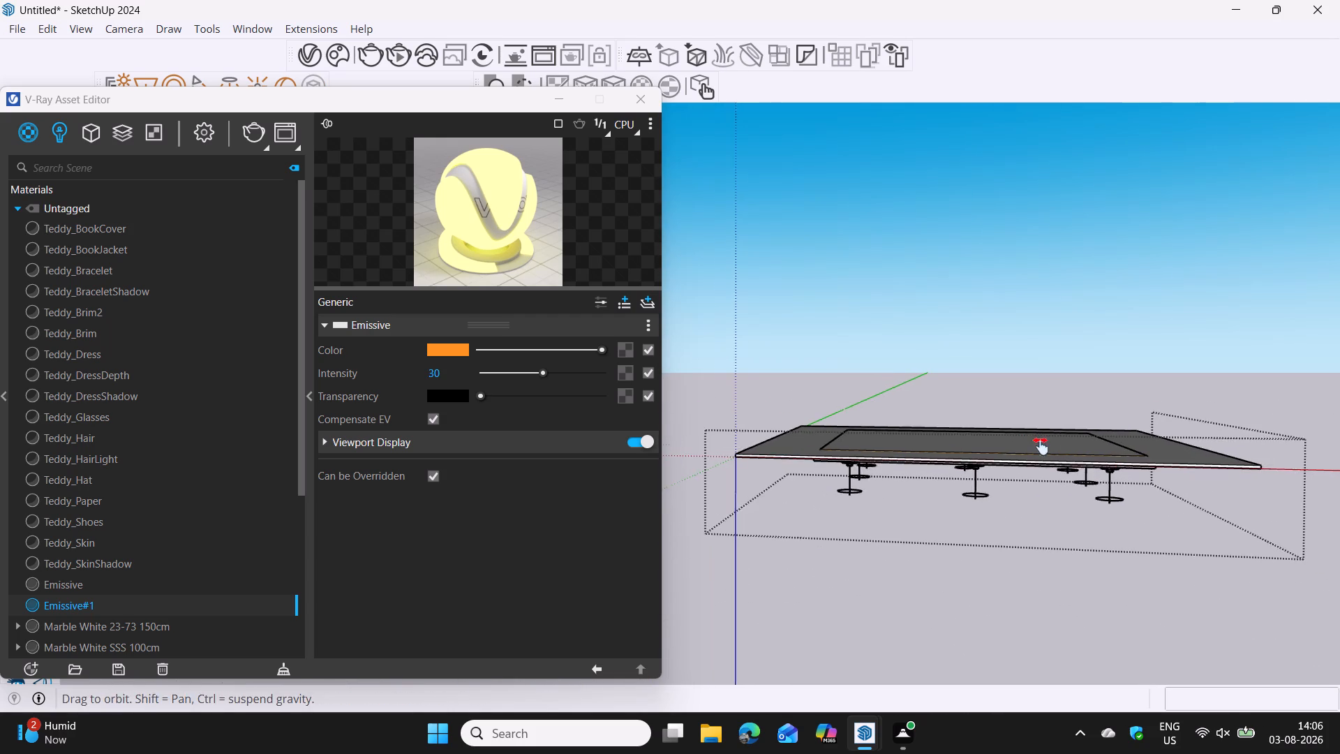
{"action": "middle_click_drag", "start_coordinate": [1041, 446], "coordinate": [1025, 446], "text": "shift"}
{"action": "middle_click_drag", "start_coordinate": [1002, 466], "coordinate": [983, 525]}
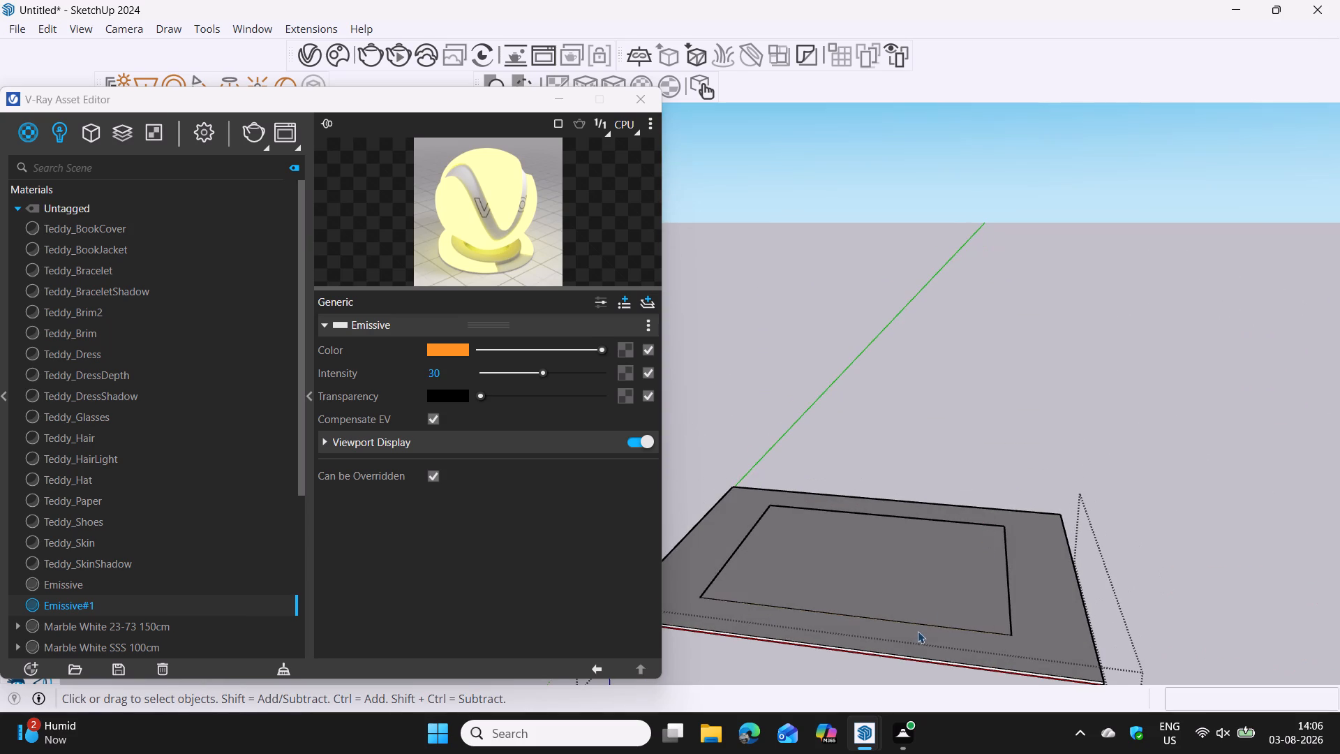
{"action": "scroll", "coordinate": [1009, 612], "scroll_direction": "up", "scroll_amount": 6}
{"action": "middle_click_drag", "start_coordinate": [978, 620], "coordinate": [1102, 598]}
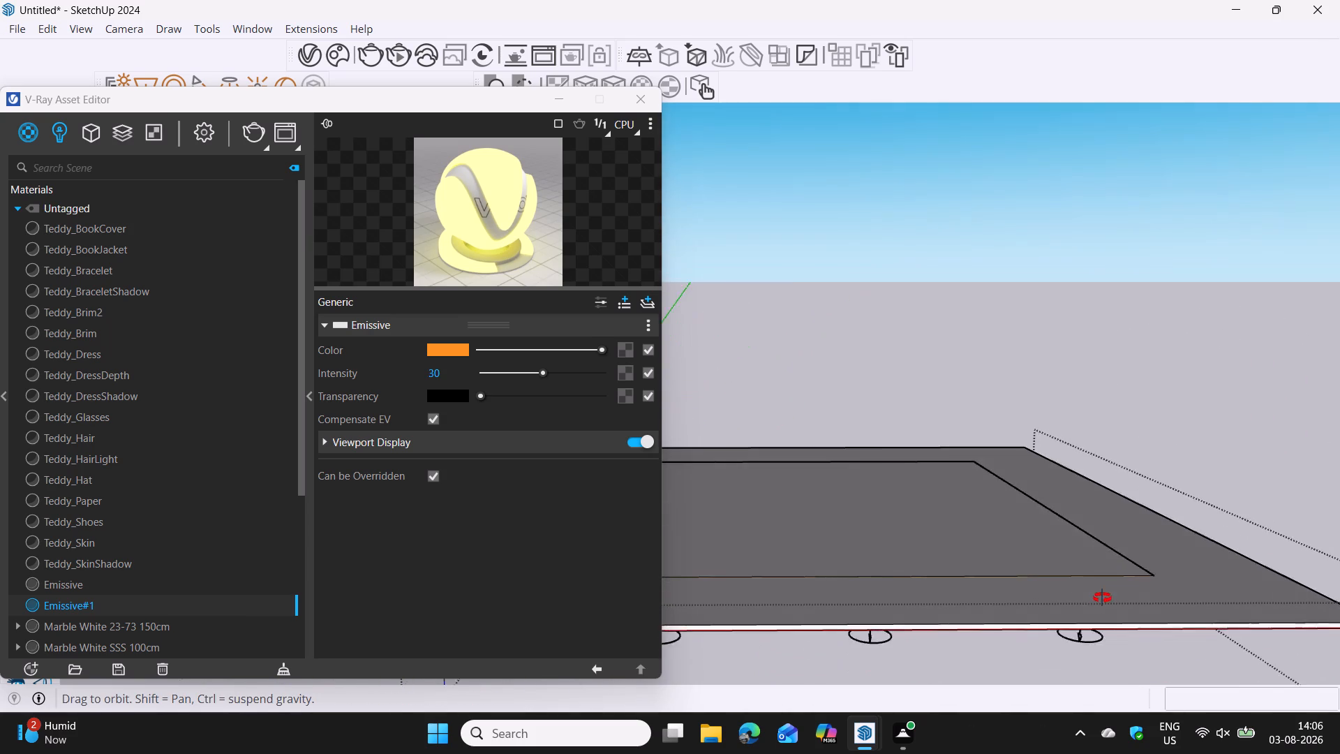
{"action": "middle_click_drag", "start_coordinate": [1102, 598], "coordinate": [1119, 508]}
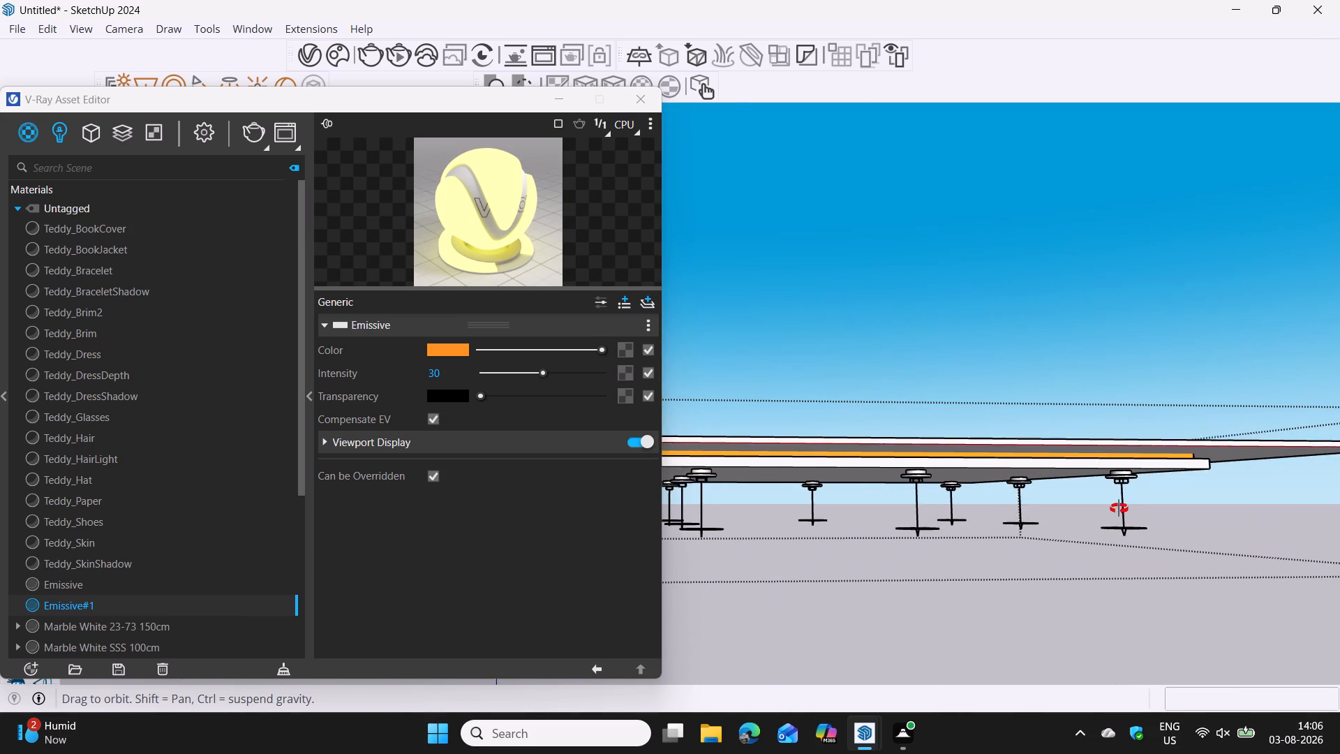
{"action": "middle_click_drag", "start_coordinate": [1119, 508], "coordinate": [926, 517]}
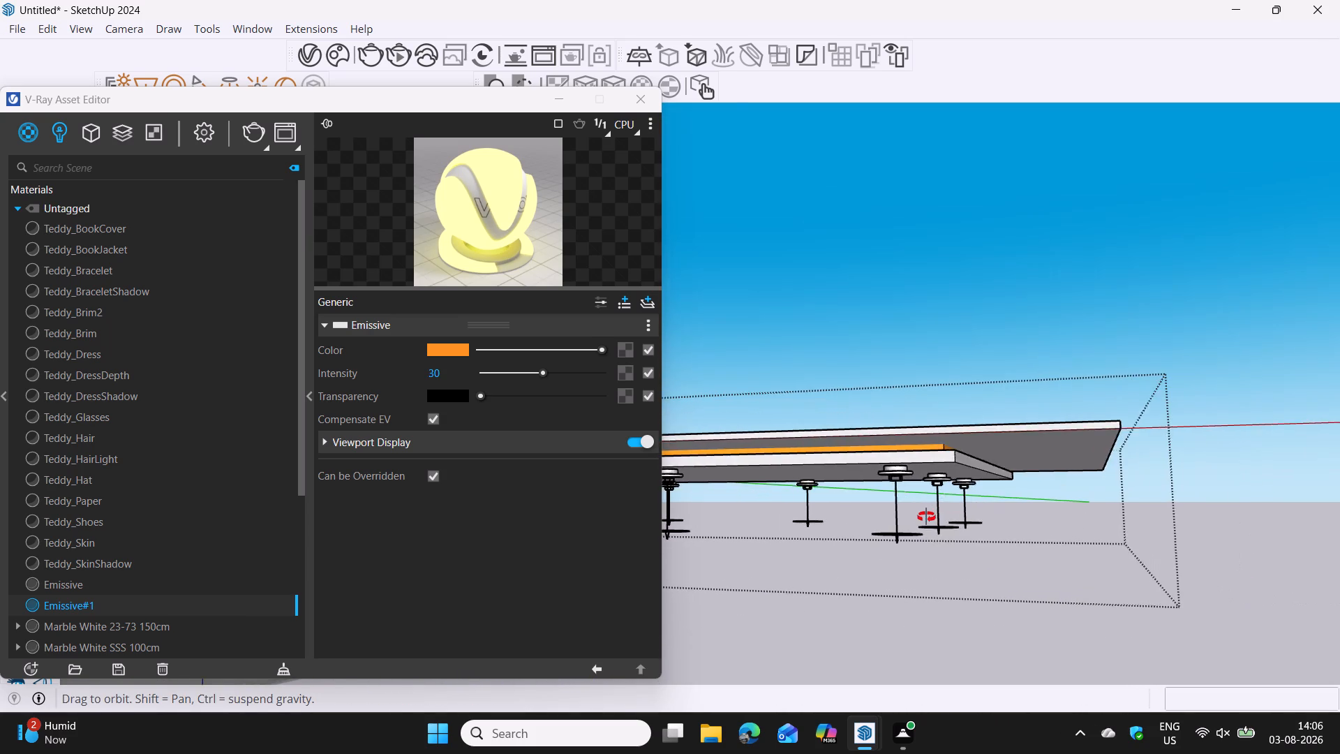
{"action": "middle_click_drag", "start_coordinate": [926, 517], "coordinate": [932, 533]}
{"action": "scroll", "coordinate": [987, 487], "scroll_direction": "up", "scroll_amount": 4}
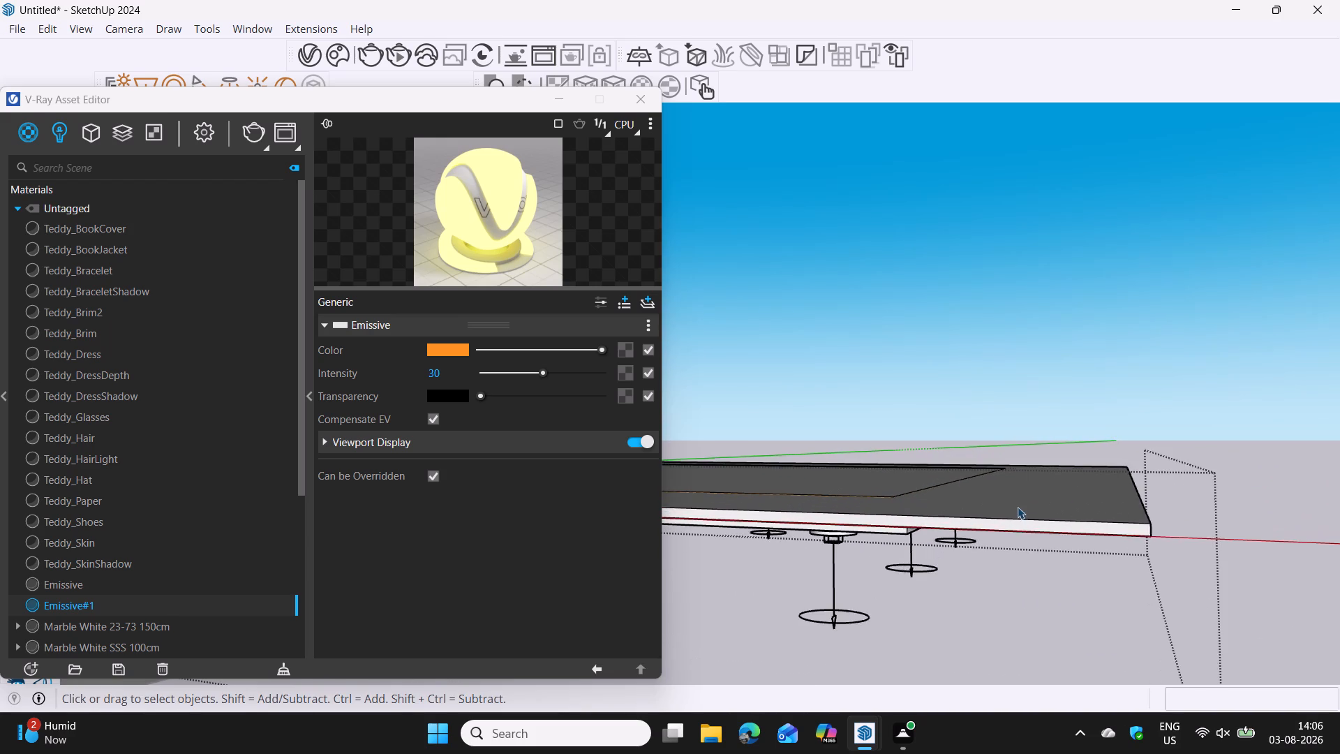
{"action": "scroll", "coordinate": [1018, 507], "scroll_direction": "up", "scroll_amount": 2}
{"action": "scroll", "coordinate": [1018, 508], "scroll_direction": "down", "scroll_amount": 1}
{"action": "scroll", "coordinate": [1018, 508], "scroll_direction": "up", "scroll_amount": 1}
{"action": "middle_click_drag", "start_coordinate": [1018, 508], "coordinate": [1027, 530]}
{"action": "scroll", "coordinate": [1027, 514], "scroll_direction": "up", "scroll_amount": 3}
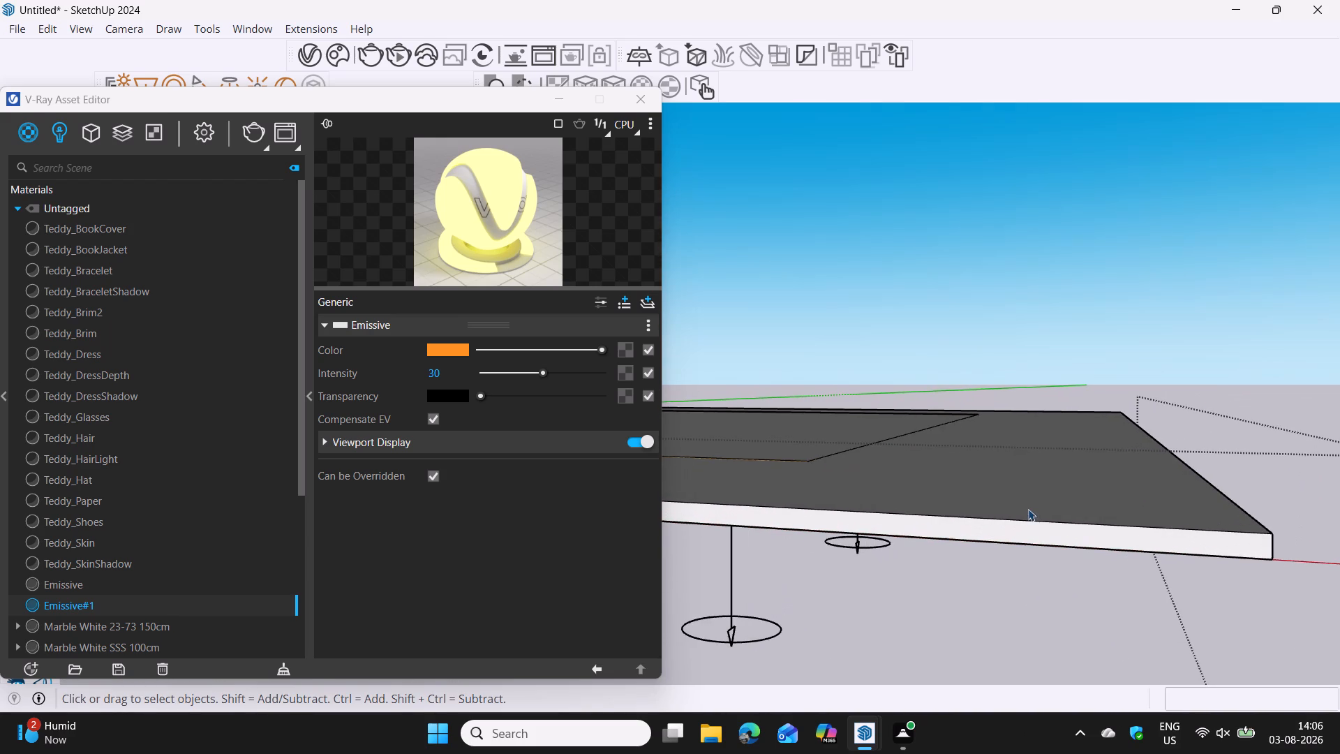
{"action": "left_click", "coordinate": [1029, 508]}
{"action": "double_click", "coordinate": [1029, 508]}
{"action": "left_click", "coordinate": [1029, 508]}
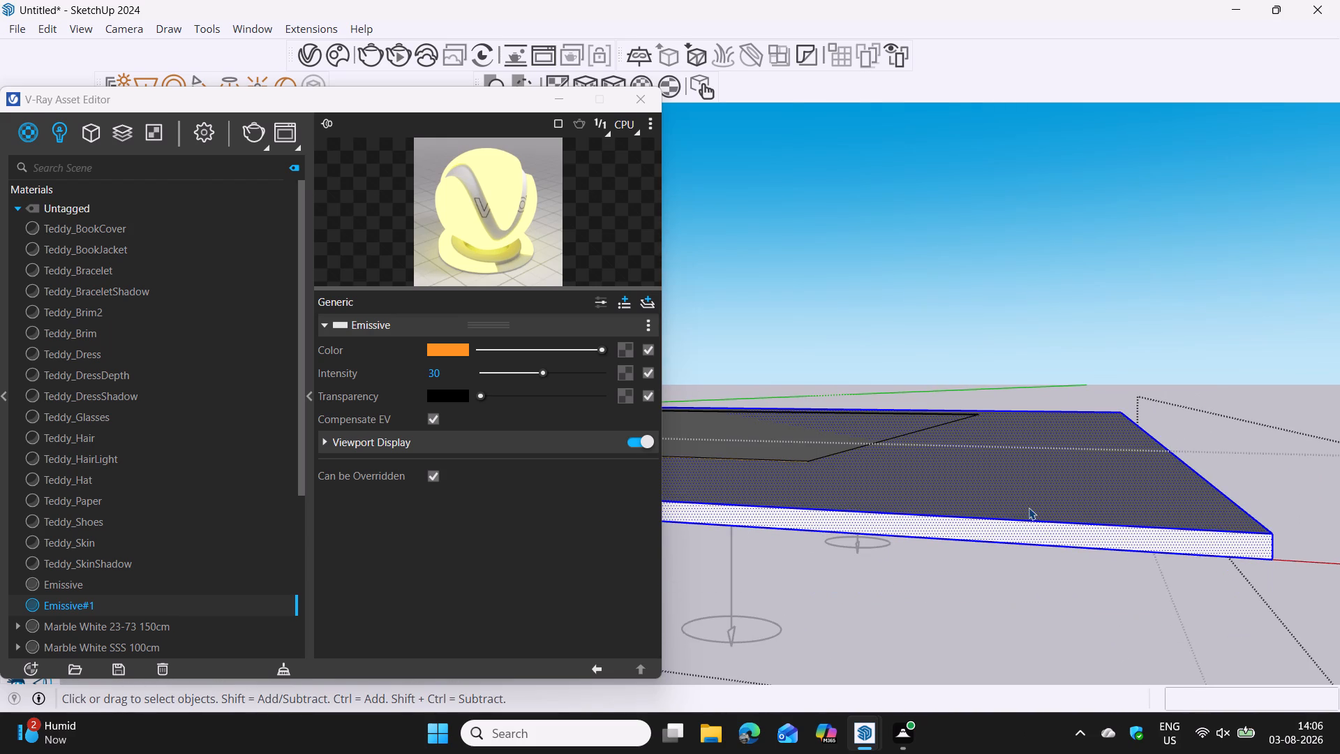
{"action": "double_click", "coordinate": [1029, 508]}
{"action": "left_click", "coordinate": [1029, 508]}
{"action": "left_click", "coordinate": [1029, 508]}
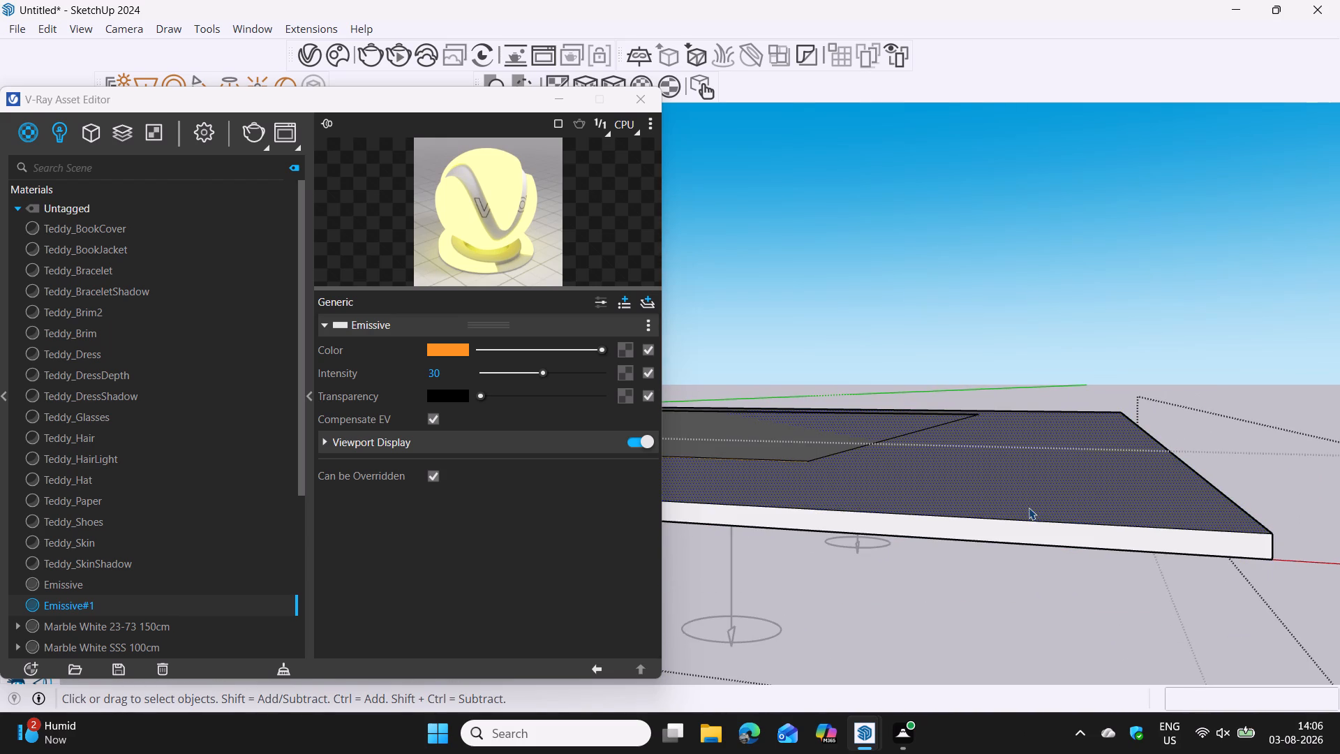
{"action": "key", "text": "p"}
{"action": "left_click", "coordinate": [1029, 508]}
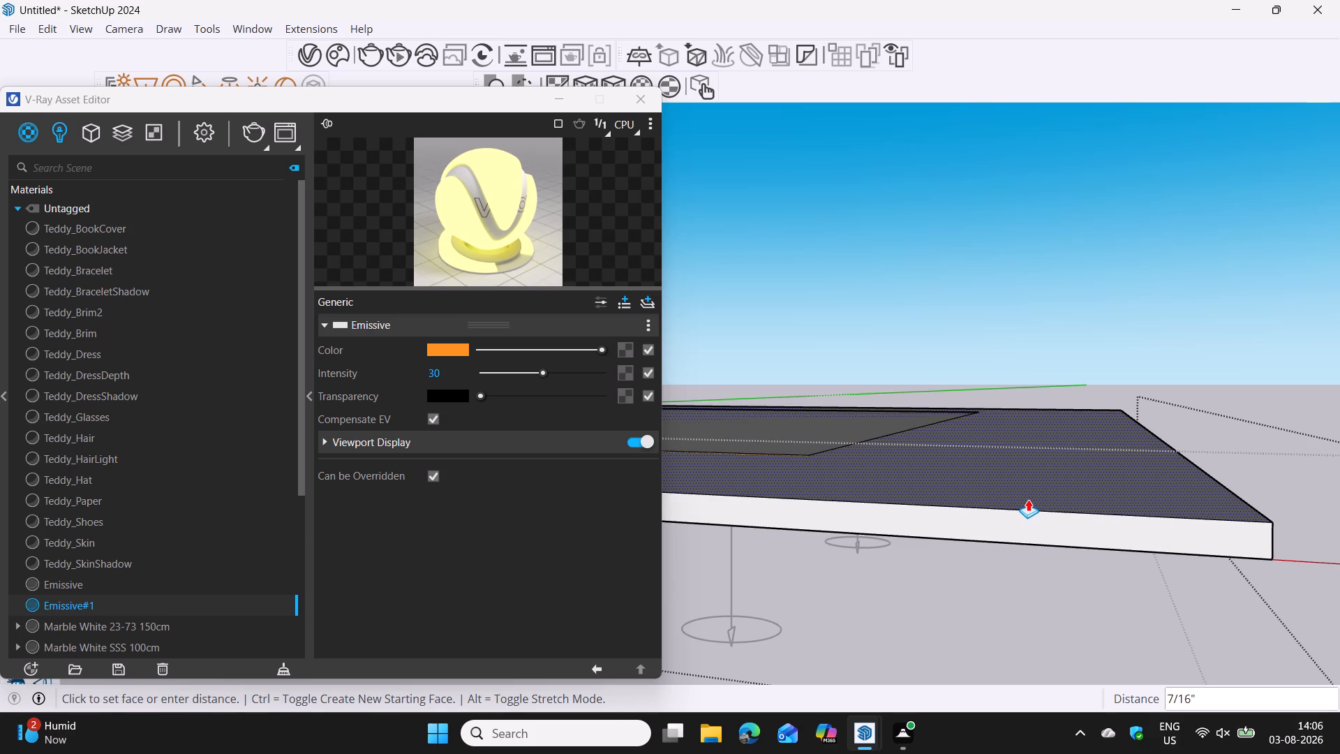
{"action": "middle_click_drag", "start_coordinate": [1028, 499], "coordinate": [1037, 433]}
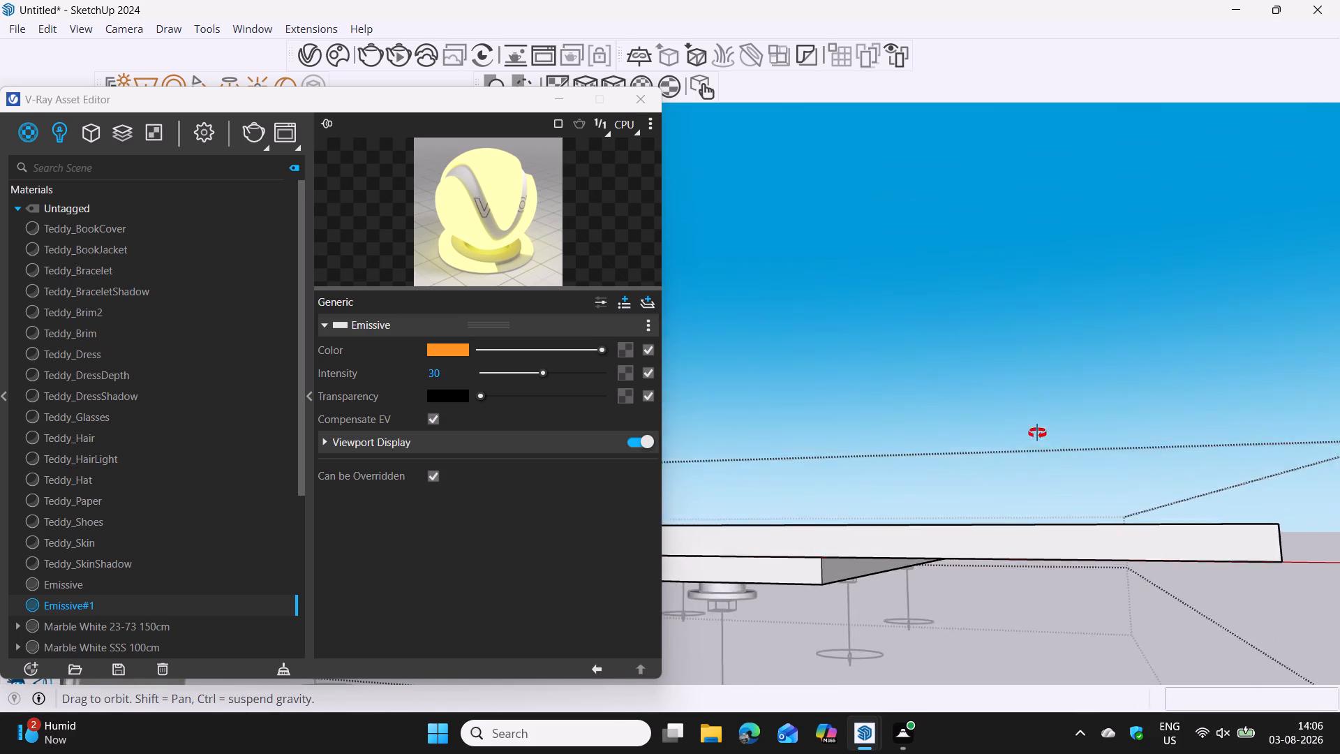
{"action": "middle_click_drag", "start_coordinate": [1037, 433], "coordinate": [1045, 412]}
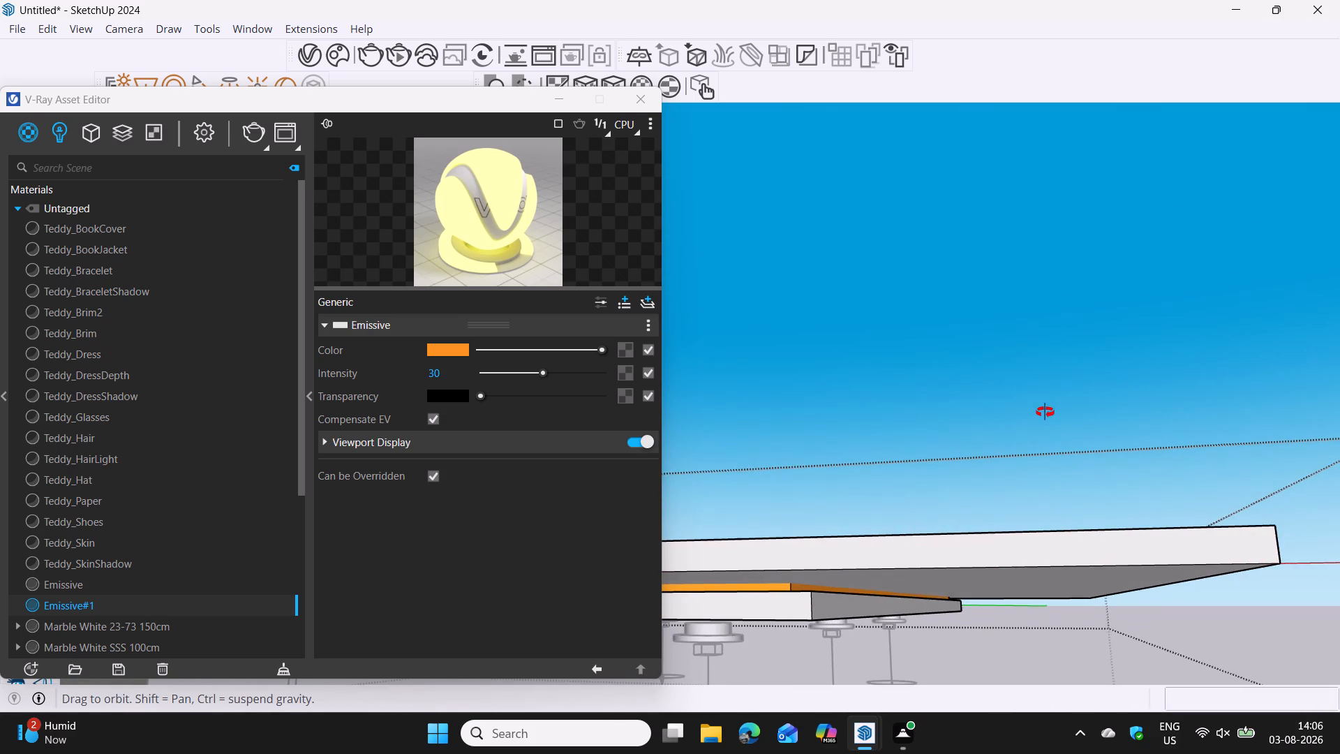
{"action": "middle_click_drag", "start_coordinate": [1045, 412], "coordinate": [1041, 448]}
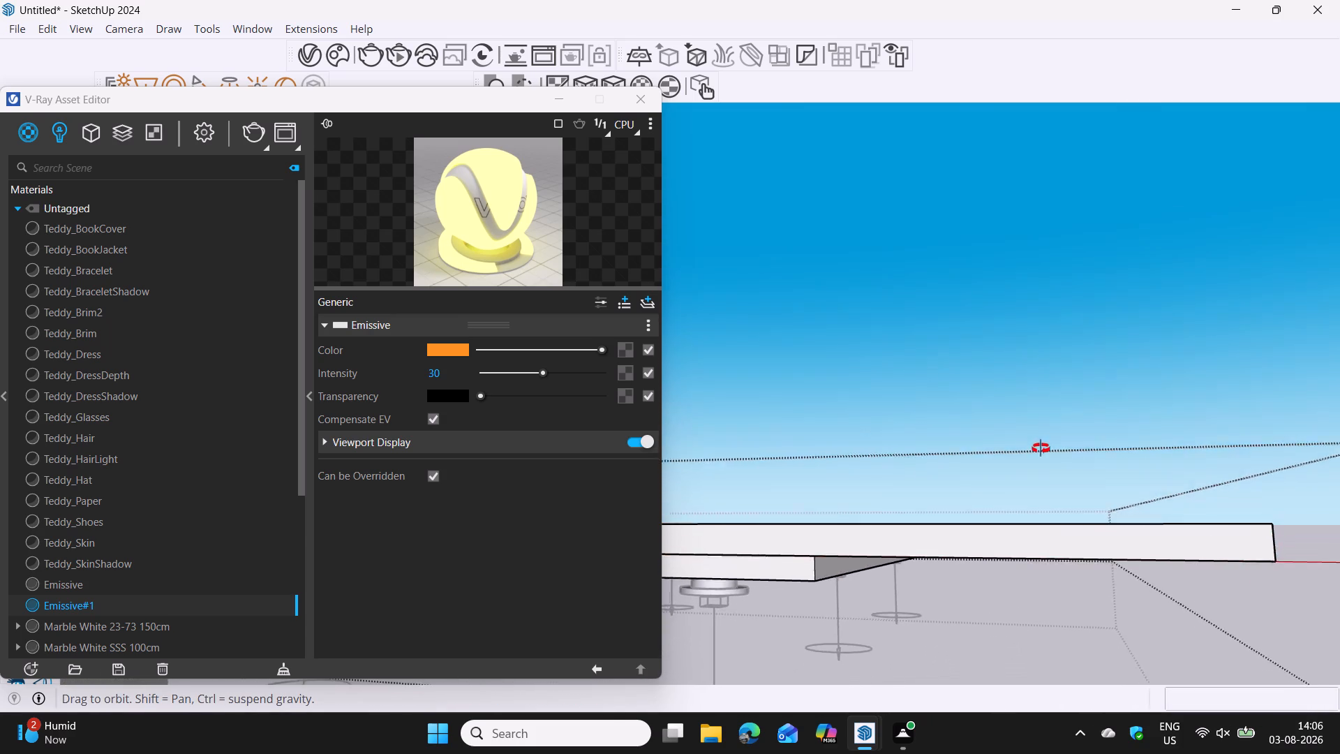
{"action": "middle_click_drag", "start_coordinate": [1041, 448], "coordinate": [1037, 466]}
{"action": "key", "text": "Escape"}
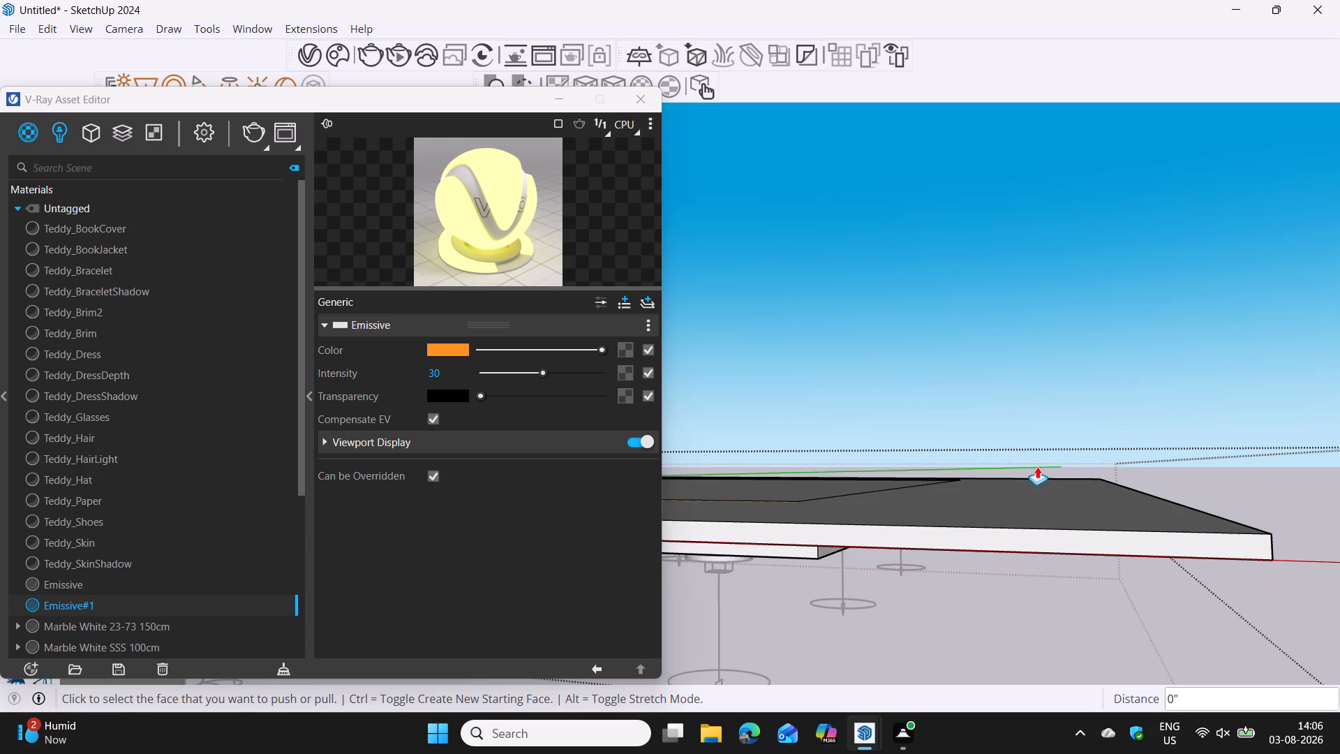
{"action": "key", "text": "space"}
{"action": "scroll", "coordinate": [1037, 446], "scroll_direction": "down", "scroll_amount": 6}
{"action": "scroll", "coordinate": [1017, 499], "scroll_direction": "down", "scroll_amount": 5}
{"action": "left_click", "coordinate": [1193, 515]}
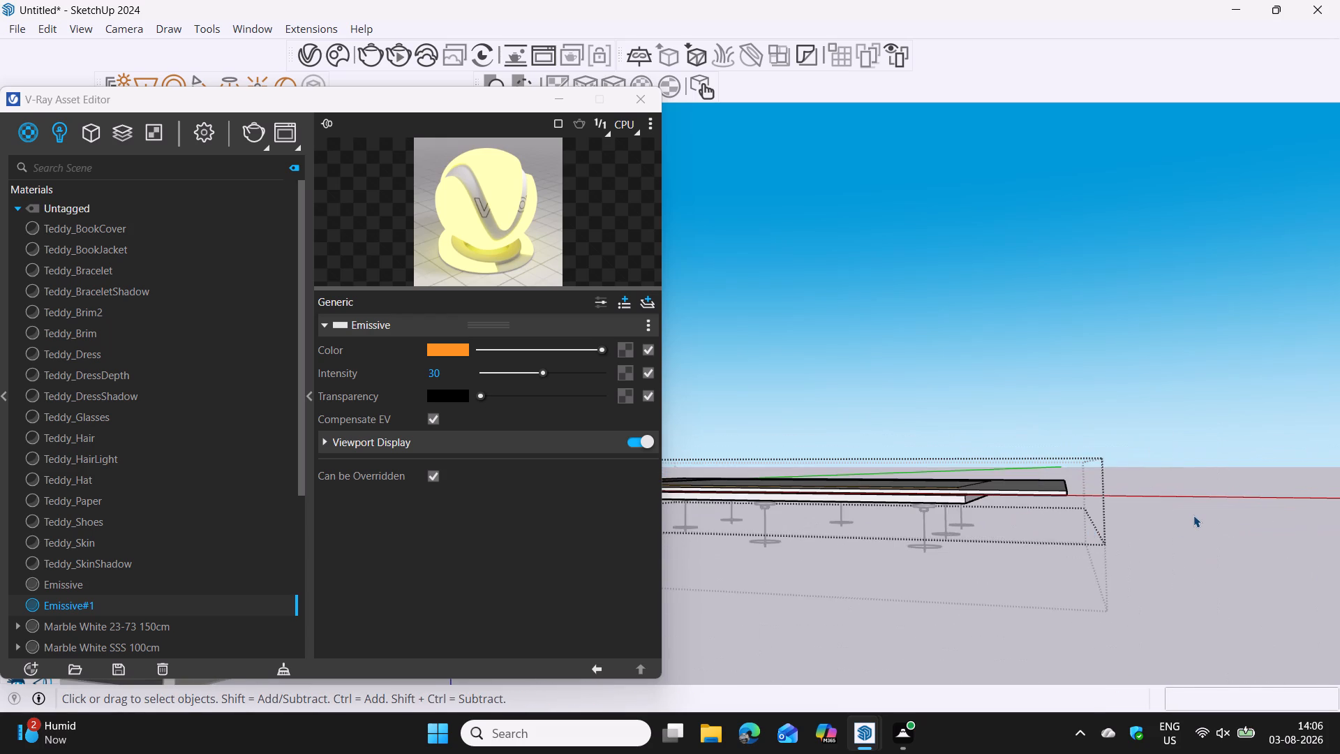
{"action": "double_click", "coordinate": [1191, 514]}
Move the whole ceiling assembly, with its panel and lights, back onto the room, snapping its front corner to the wall's inner top corner.
{"action": "left_click", "coordinate": [1041, 495]}
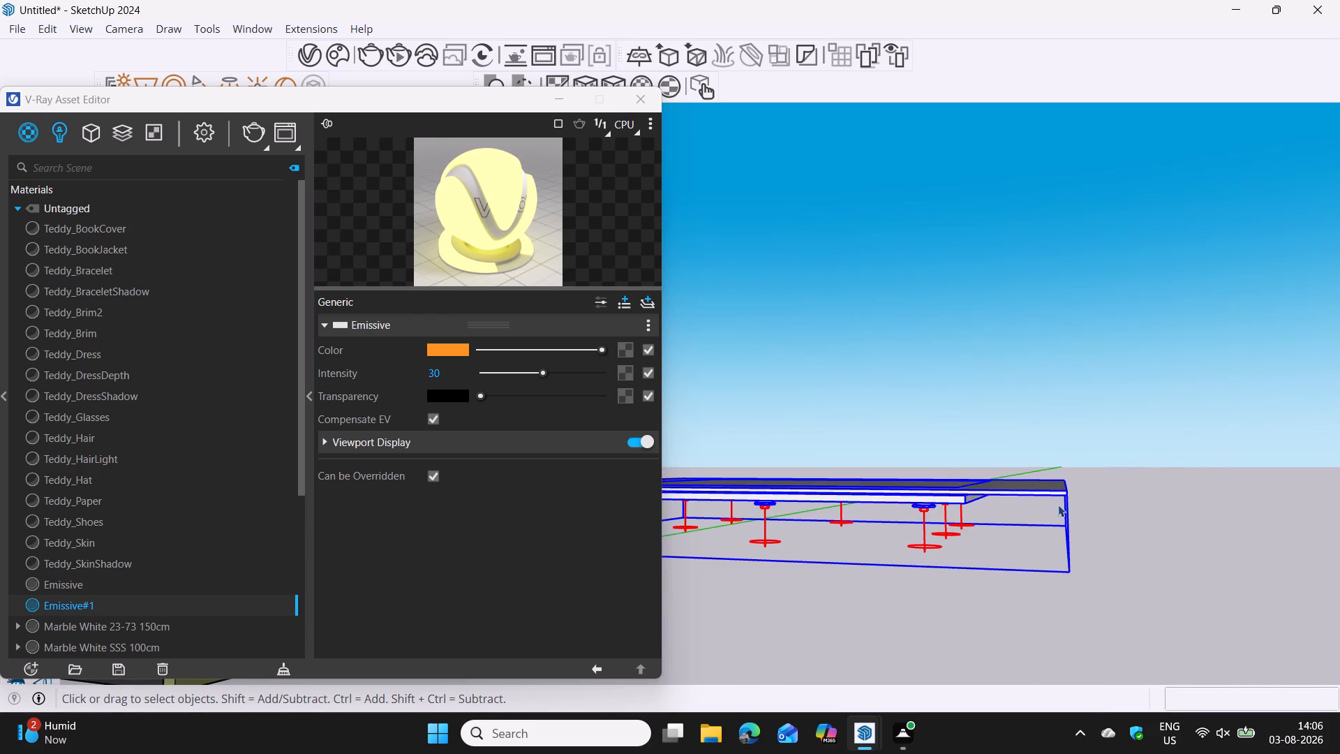
{"action": "middle_click_drag", "start_coordinate": [1058, 505], "coordinate": [1074, 621]}
{"action": "scroll", "coordinate": [1077, 622], "scroll_direction": "down", "scroll_amount": 4}
{"action": "middle_click_drag", "start_coordinate": [1093, 625], "coordinate": [1036, 350], "text": "shift"}
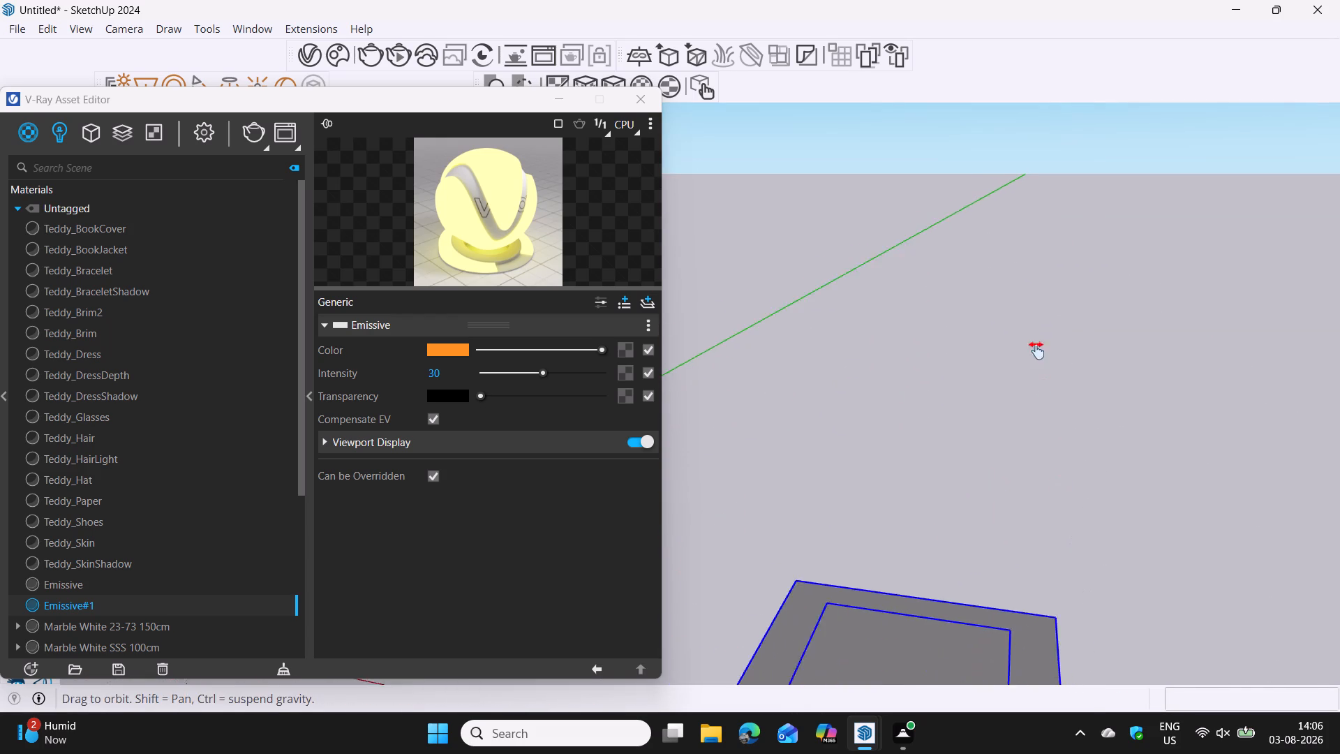
{"action": "middle_click_drag", "start_coordinate": [1036, 350], "coordinate": [1032, 316], "text": "shift"}
{"action": "scroll", "coordinate": [963, 479], "scroll_direction": "down", "scroll_amount": 1}
{"action": "middle_click_drag", "start_coordinate": [970, 485], "coordinate": [997, 496]}
{"action": "key", "text": "m"}
{"action": "scroll", "coordinate": [1069, 524], "scroll_direction": "up", "scroll_amount": 4}
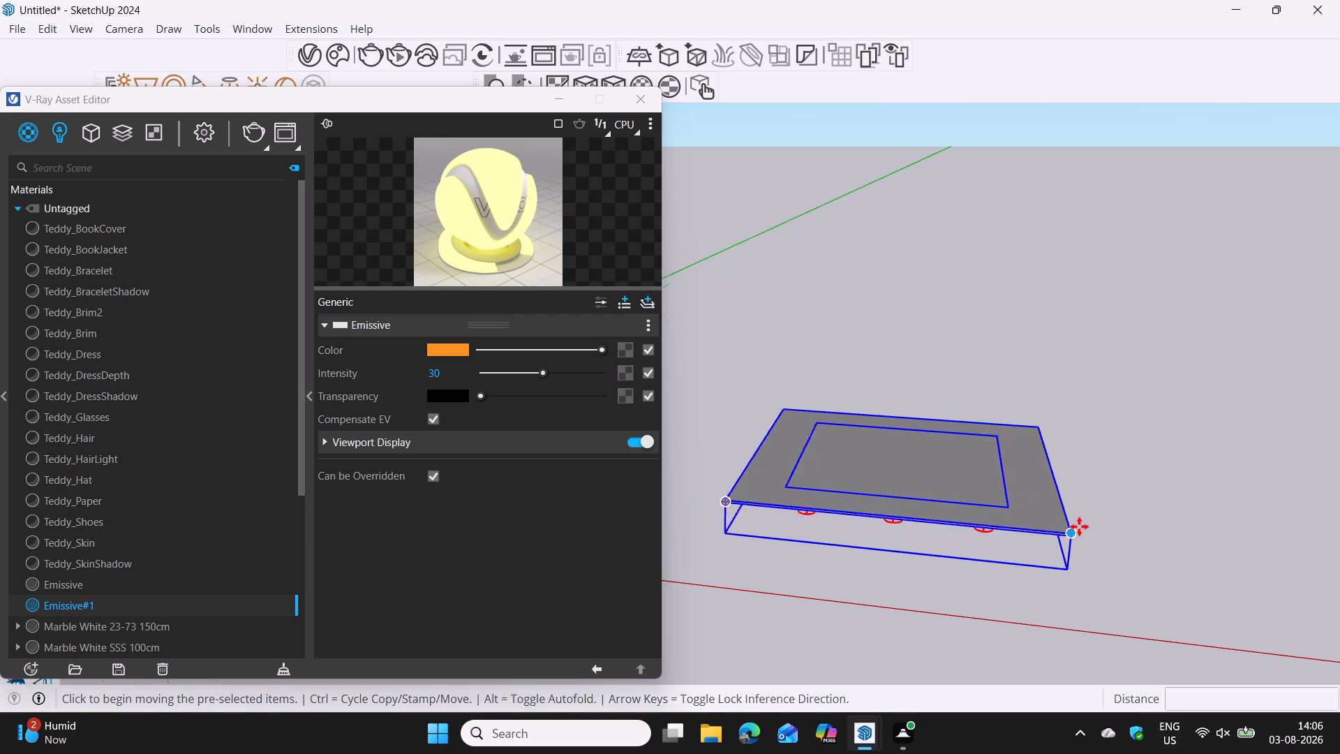
{"action": "scroll", "coordinate": [1079, 526], "scroll_direction": "up", "scroll_amount": 8}
{"action": "left_click", "coordinate": [1029, 579]}
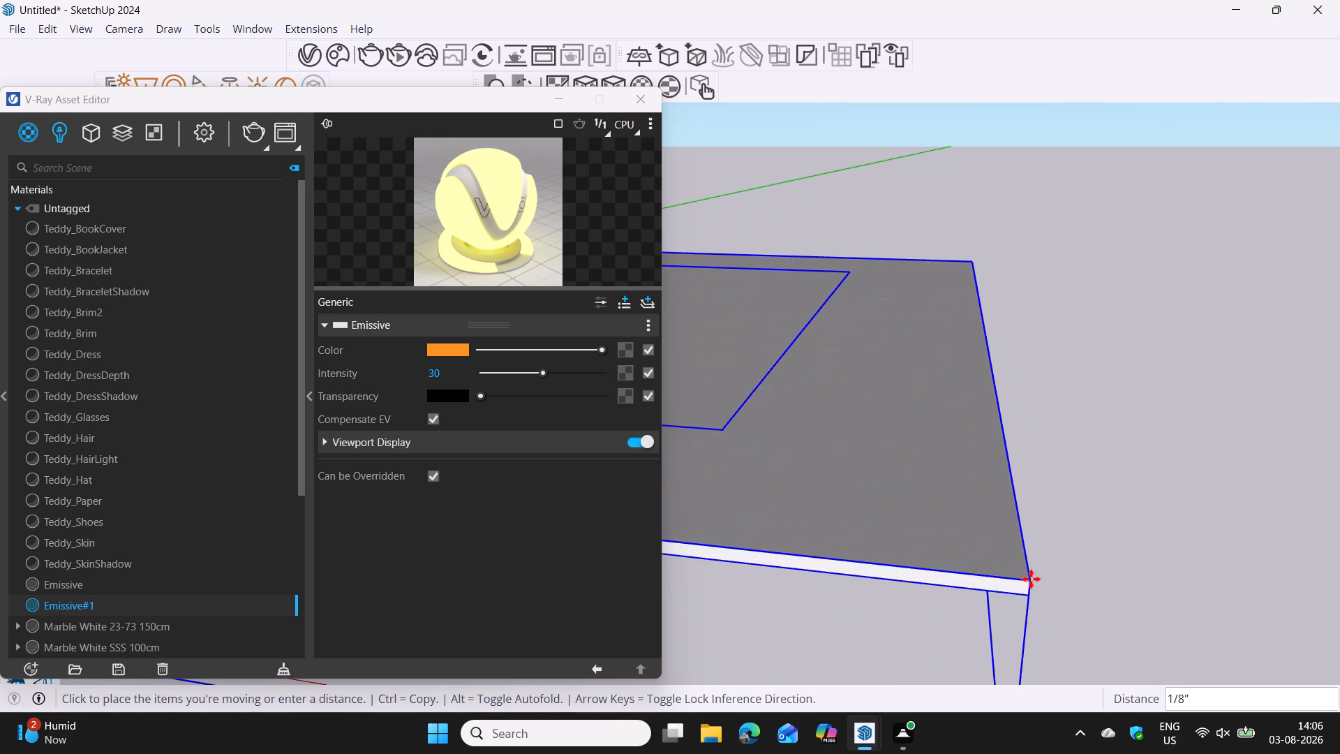
{"action": "scroll", "coordinate": [1030, 580], "scroll_direction": "down", "scroll_amount": 12}
{"action": "left_click", "coordinate": [638, 103]}
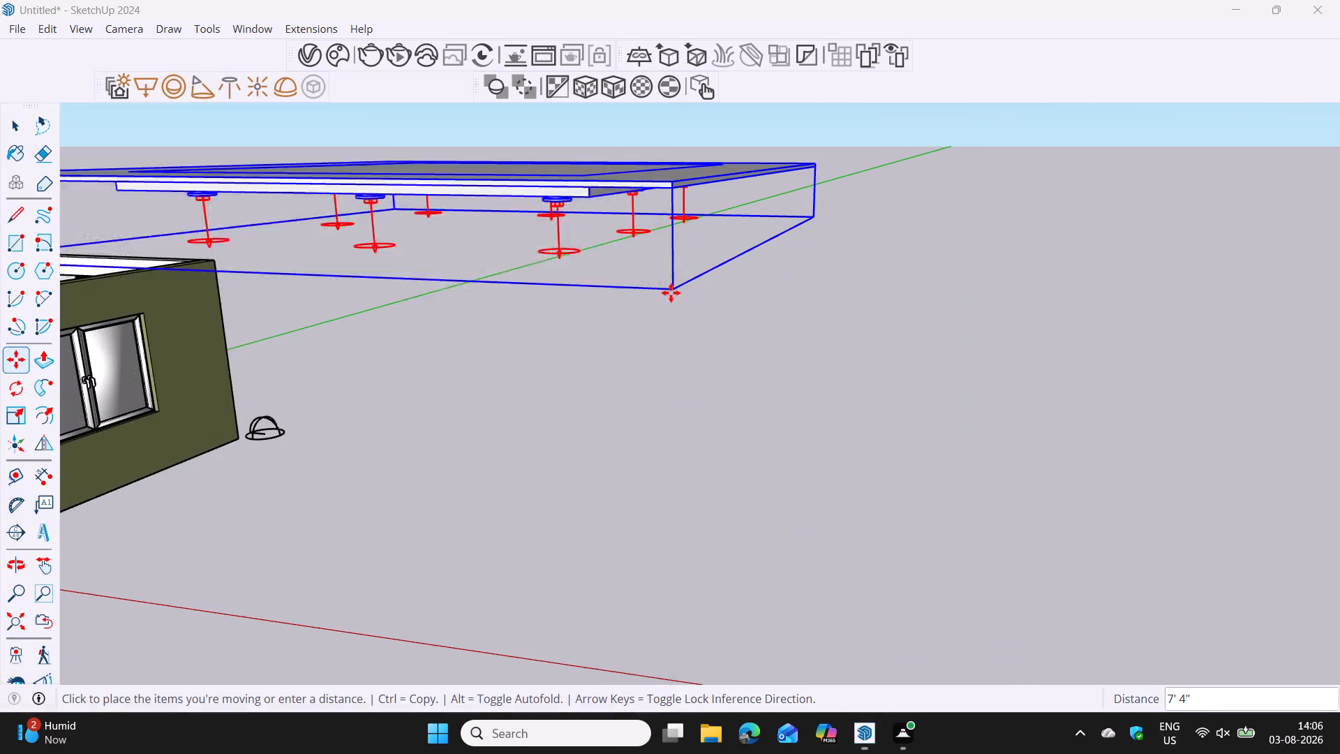
{"action": "scroll", "coordinate": [660, 411], "scroll_direction": "down", "scroll_amount": 4}
{"action": "middle_click_drag", "start_coordinate": [509, 522], "coordinate": [971, 385], "text": "shift"}
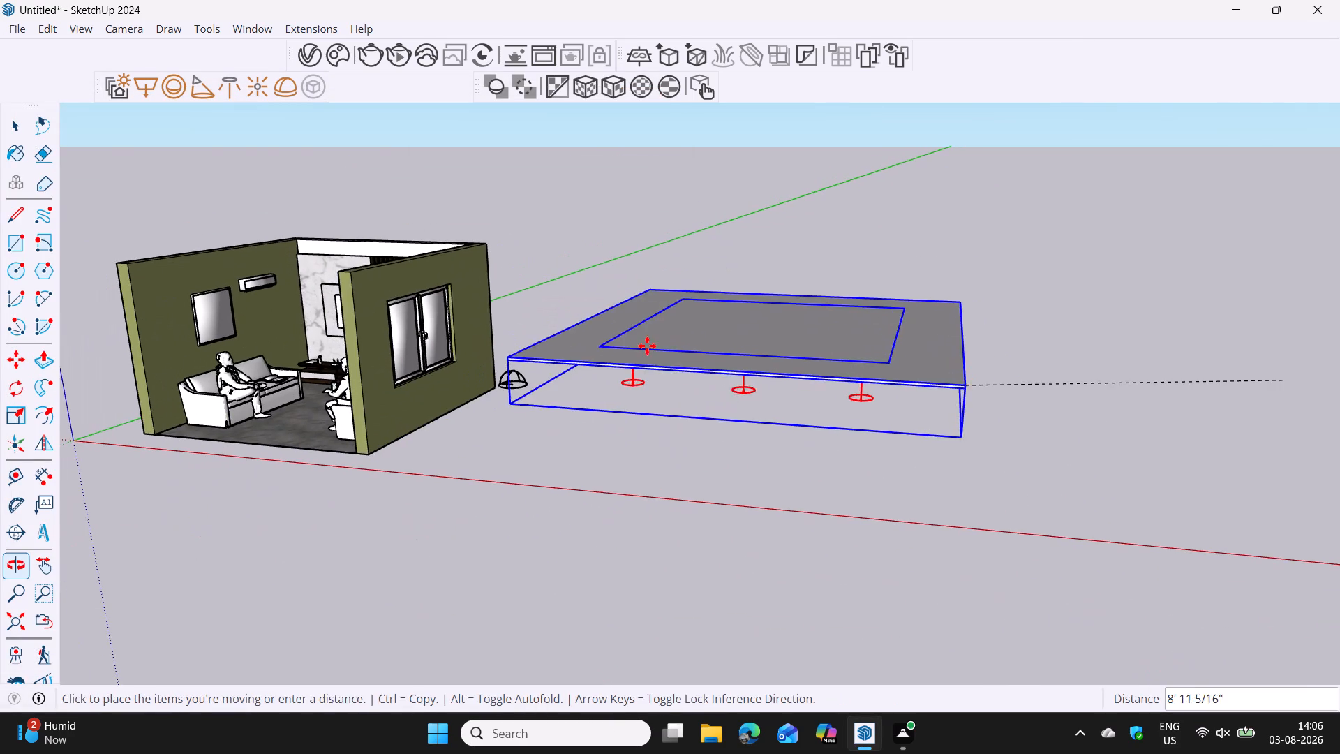
{"action": "middle_click_drag", "start_coordinate": [511, 281], "coordinate": [1045, 362]}
{"action": "middle_click_drag", "start_coordinate": [875, 365], "coordinate": [896, 420]}
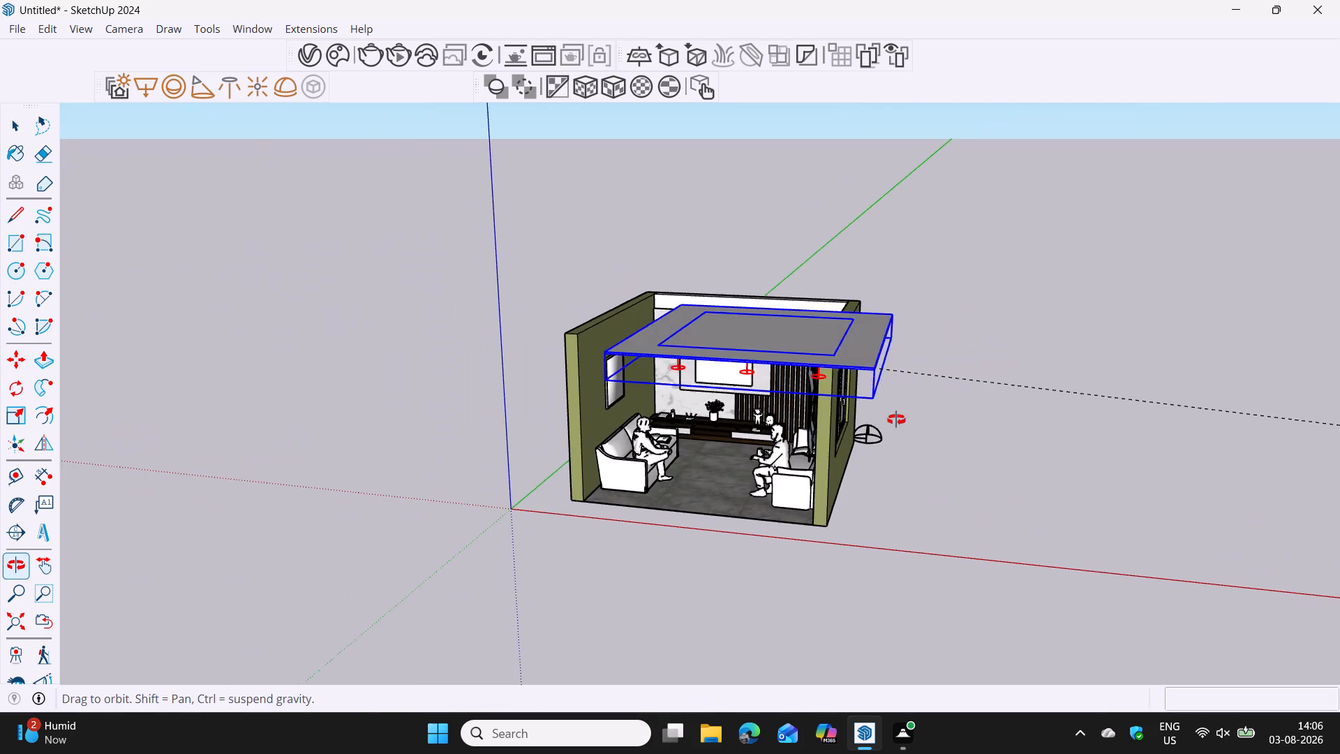
{"action": "middle_click_drag", "start_coordinate": [896, 420], "coordinate": [918, 449]}
{"action": "scroll", "coordinate": [852, 408], "scroll_direction": "up", "scroll_amount": 9}
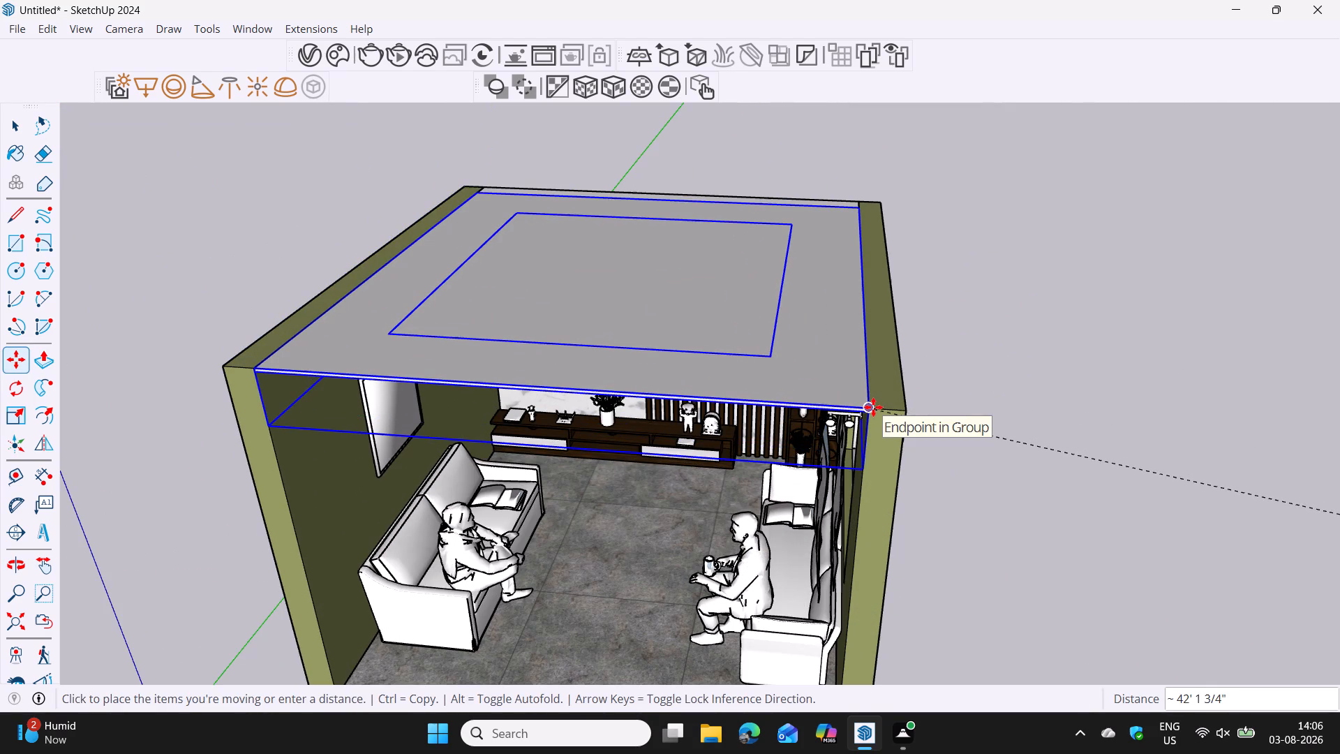
{"action": "left_click", "coordinate": [873, 407]}
{"action": "key", "text": "space"}
Deselect the ceiling and examine how it sits between the walls from above and from the room's open front.
{"action": "middle_click_drag", "start_coordinate": [1020, 356], "coordinate": [1065, 474]}
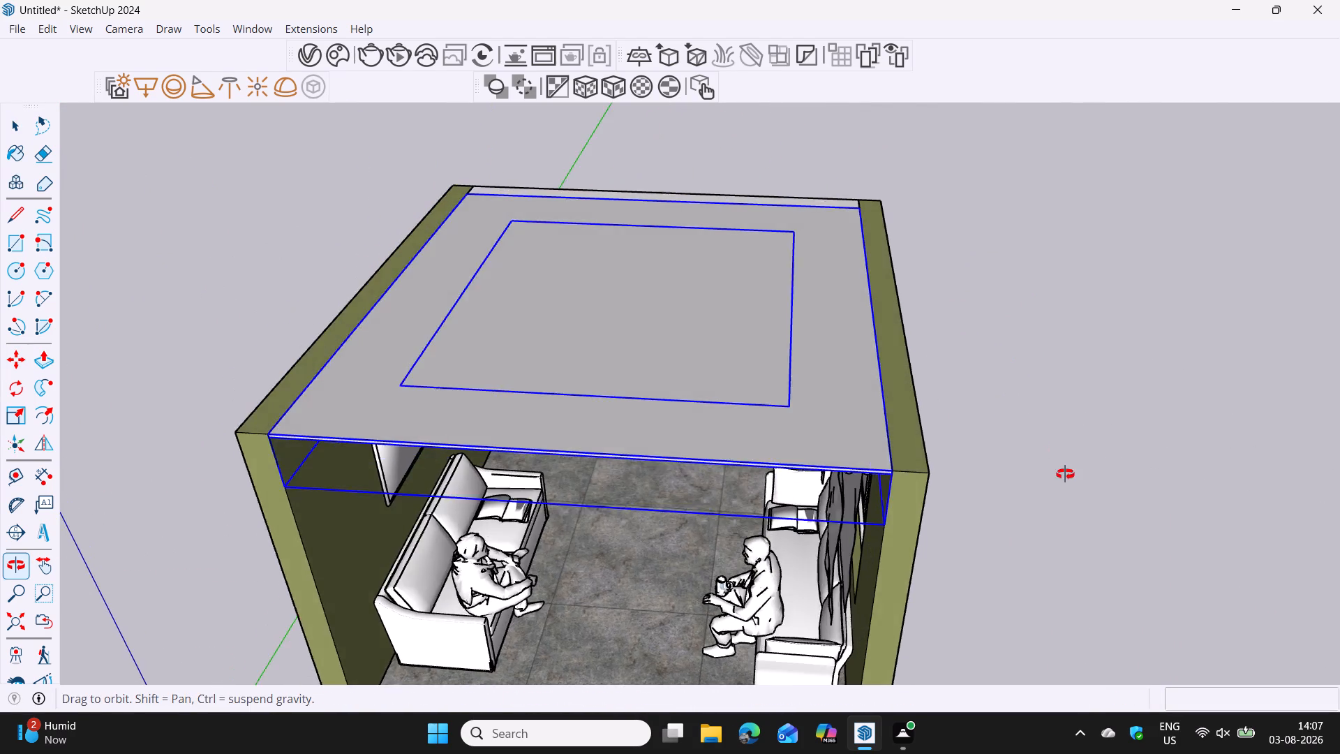
{"action": "middle_click_drag", "start_coordinate": [1065, 474], "coordinate": [1069, 485]}
{"action": "left_click", "coordinate": [1092, 463]}
{"action": "left_click", "coordinate": [1088, 464]}
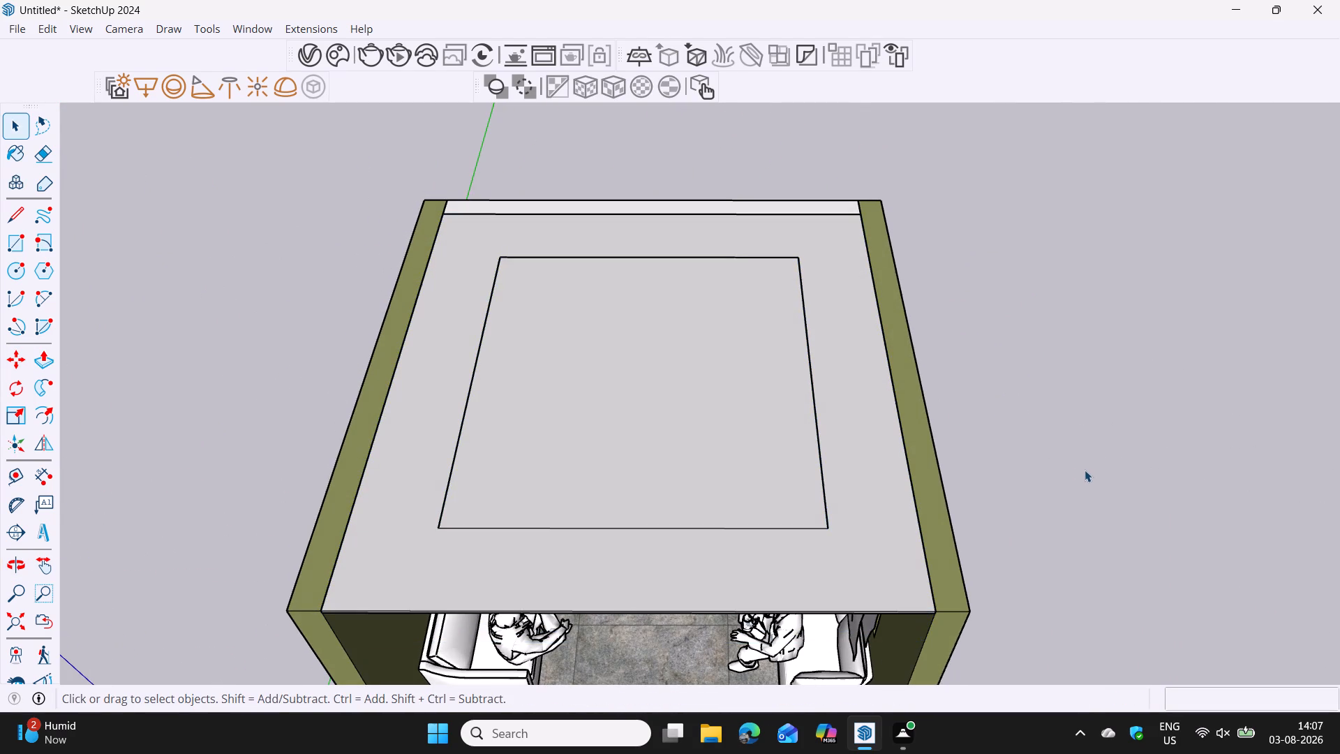
{"action": "scroll", "coordinate": [1085, 472], "scroll_direction": "down", "scroll_amount": 4}
{"action": "middle_click_drag", "start_coordinate": [874, 533], "coordinate": [895, 403], "text": "shift"}
{"action": "middle_click_drag", "start_coordinate": [902, 499], "coordinate": [888, 320]}
{"action": "middle_click_drag", "start_coordinate": [891, 316], "coordinate": [865, 480], "text": "shift"}
{"action": "middle_click_drag", "start_coordinate": [856, 508], "coordinate": [857, 362]}
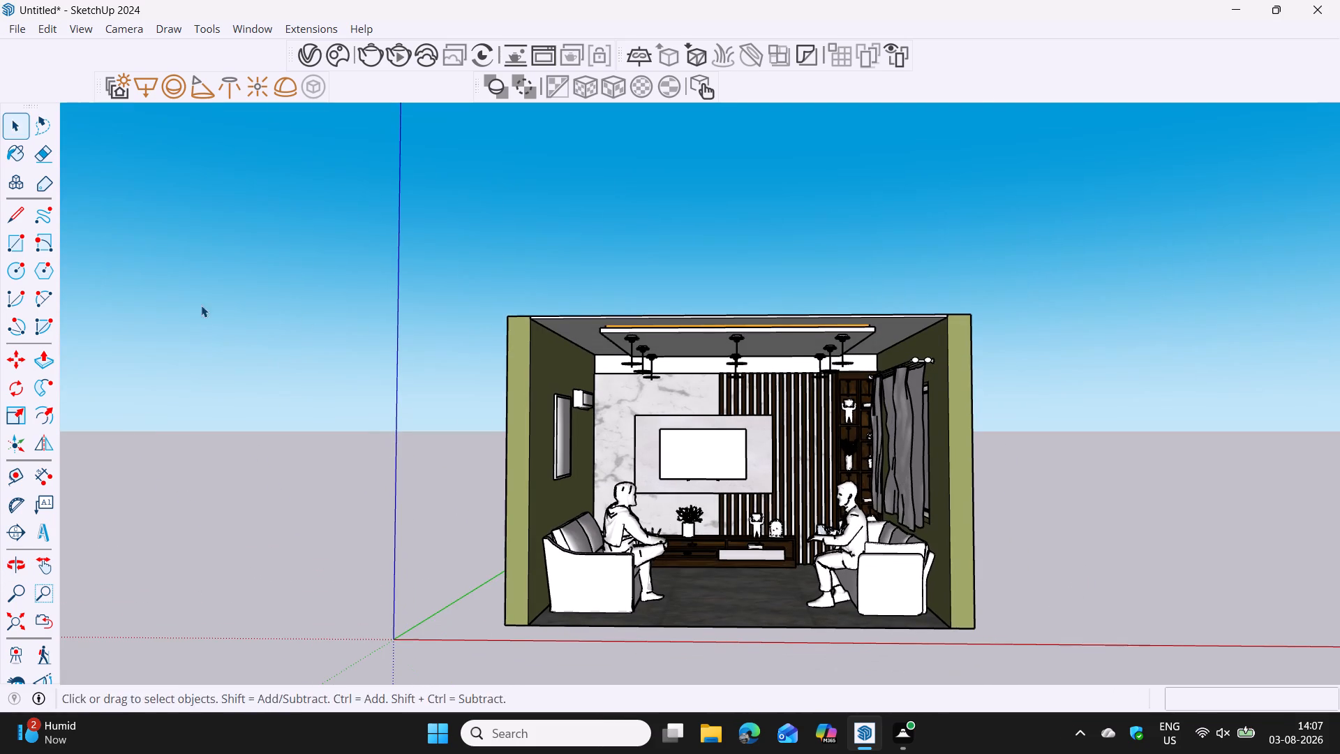
Reopen the V-Ray Asset Editor and review the Emissive material's settings and the scene's material and light list.
{"action": "left_click", "coordinate": [302, 55]}
{"action": "left_click_drag", "start_coordinate": [181, 103], "coordinate": [281, 78]}
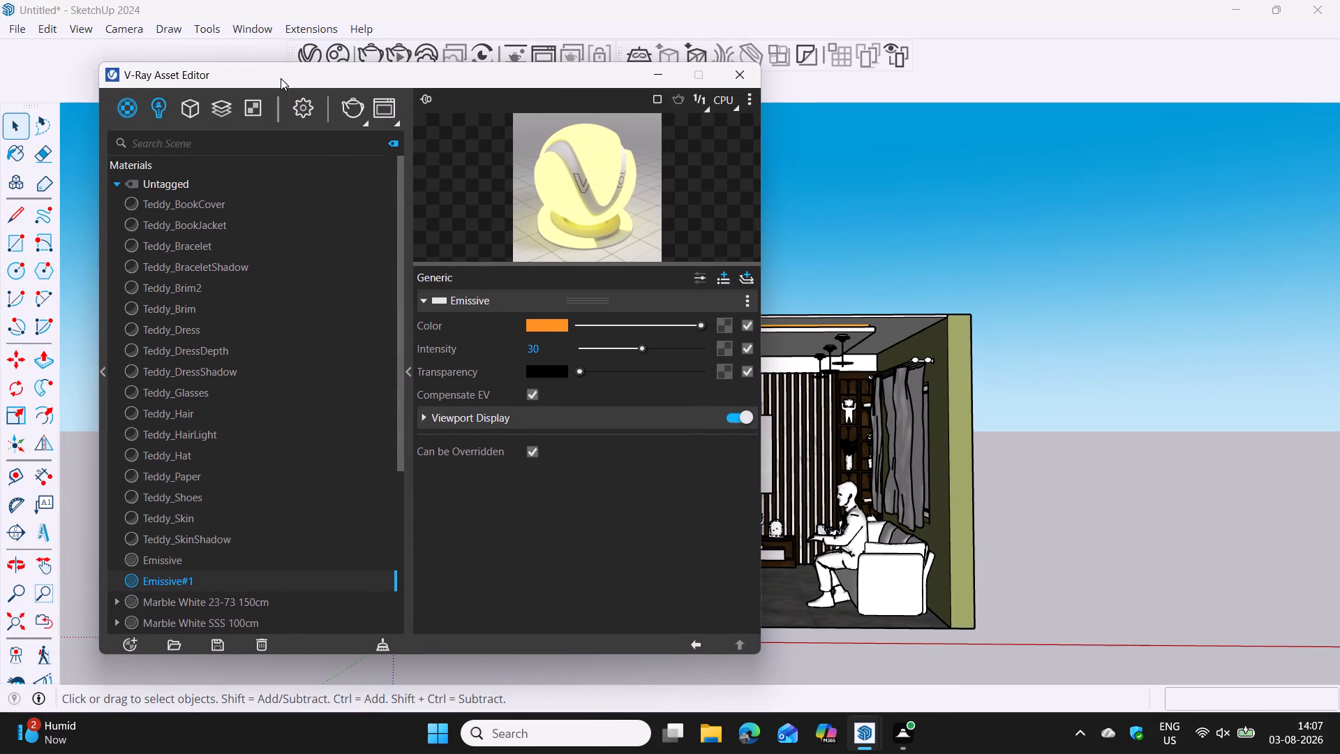
{"action": "left_click_drag", "start_coordinate": [281, 78], "coordinate": [281, 78]}
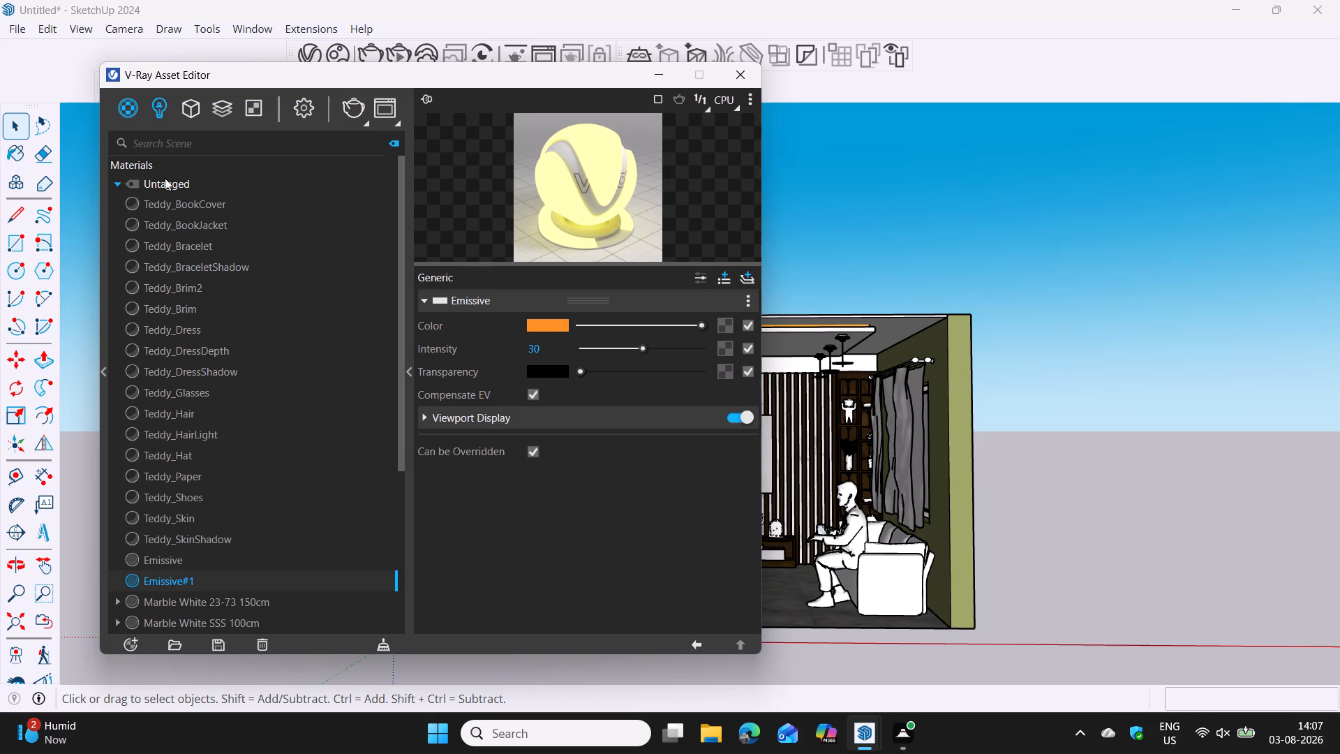
{"action": "scroll", "coordinate": [218, 360], "scroll_direction": "down", "scroll_amount": 1}
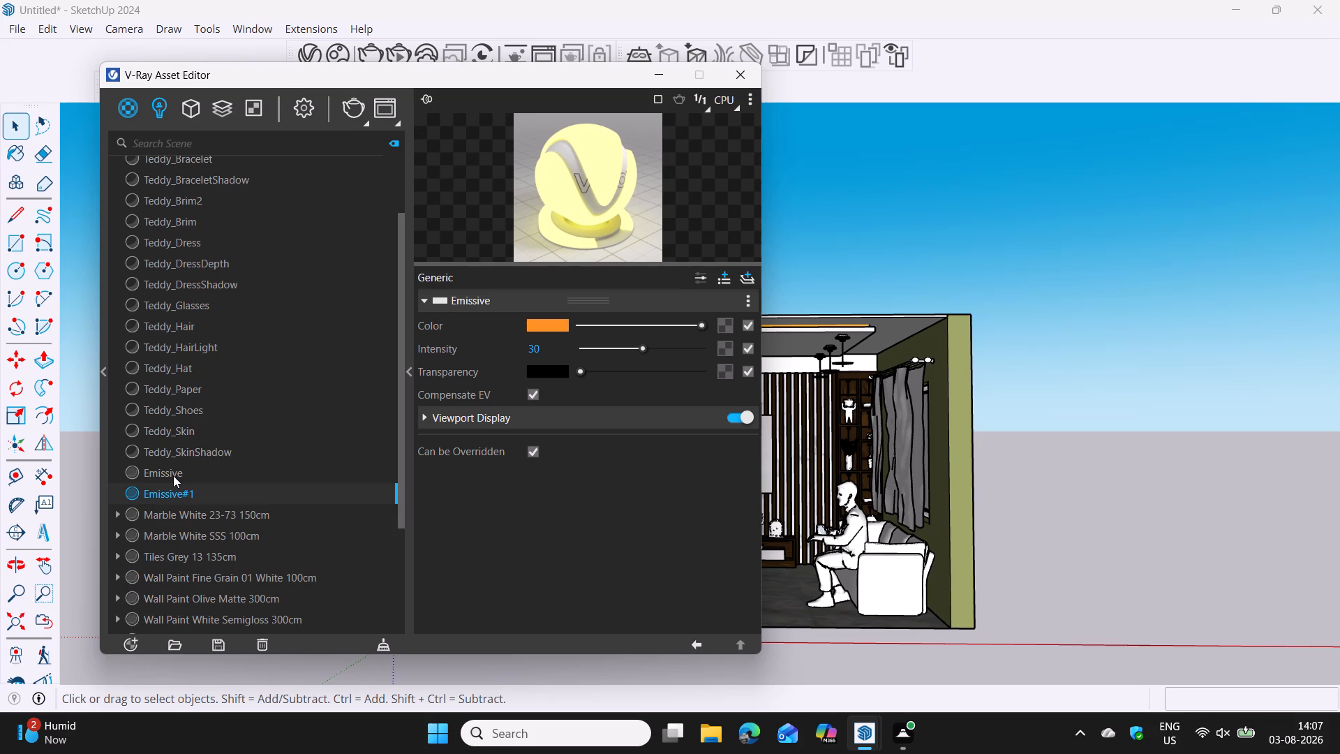
{"action": "left_click", "coordinate": [173, 475]}
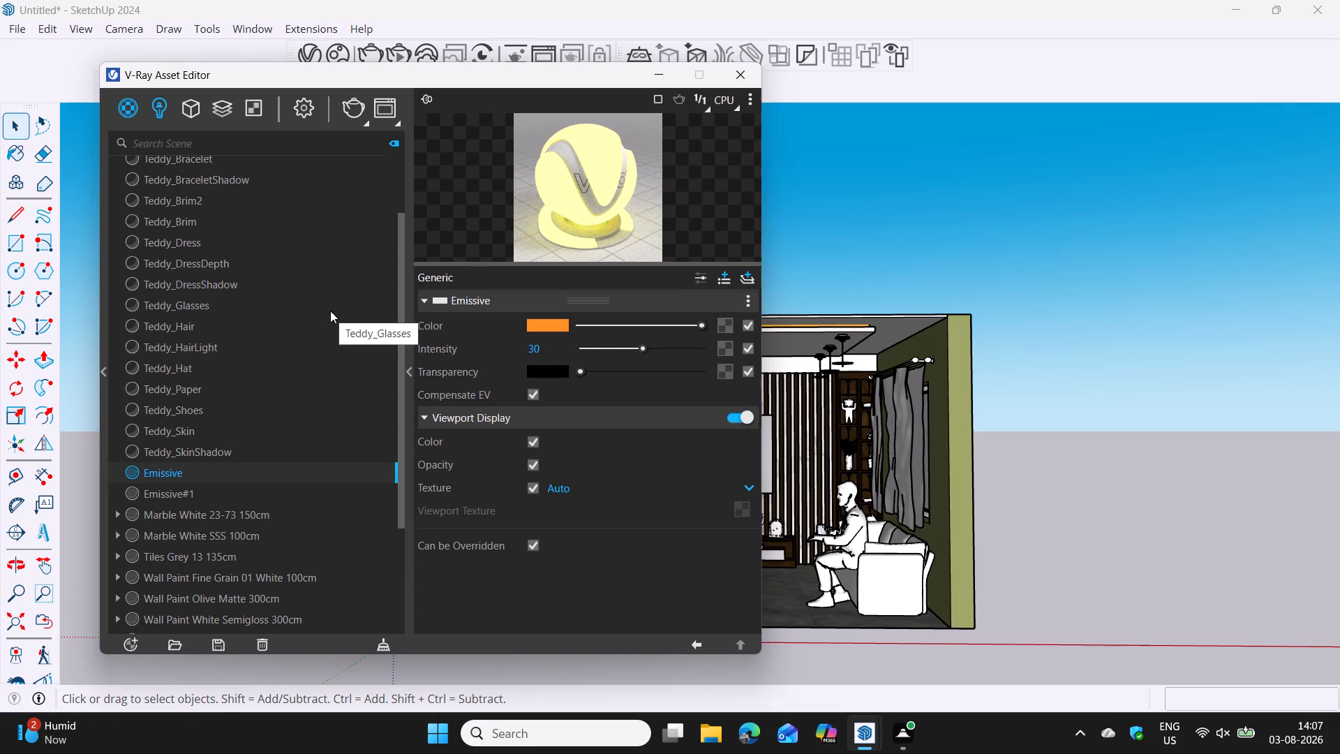
{"action": "scroll", "coordinate": [330, 319], "scroll_direction": "down", "scroll_amount": 6}
{"action": "scroll", "coordinate": [309, 378], "scroll_direction": "down", "scroll_amount": 9}
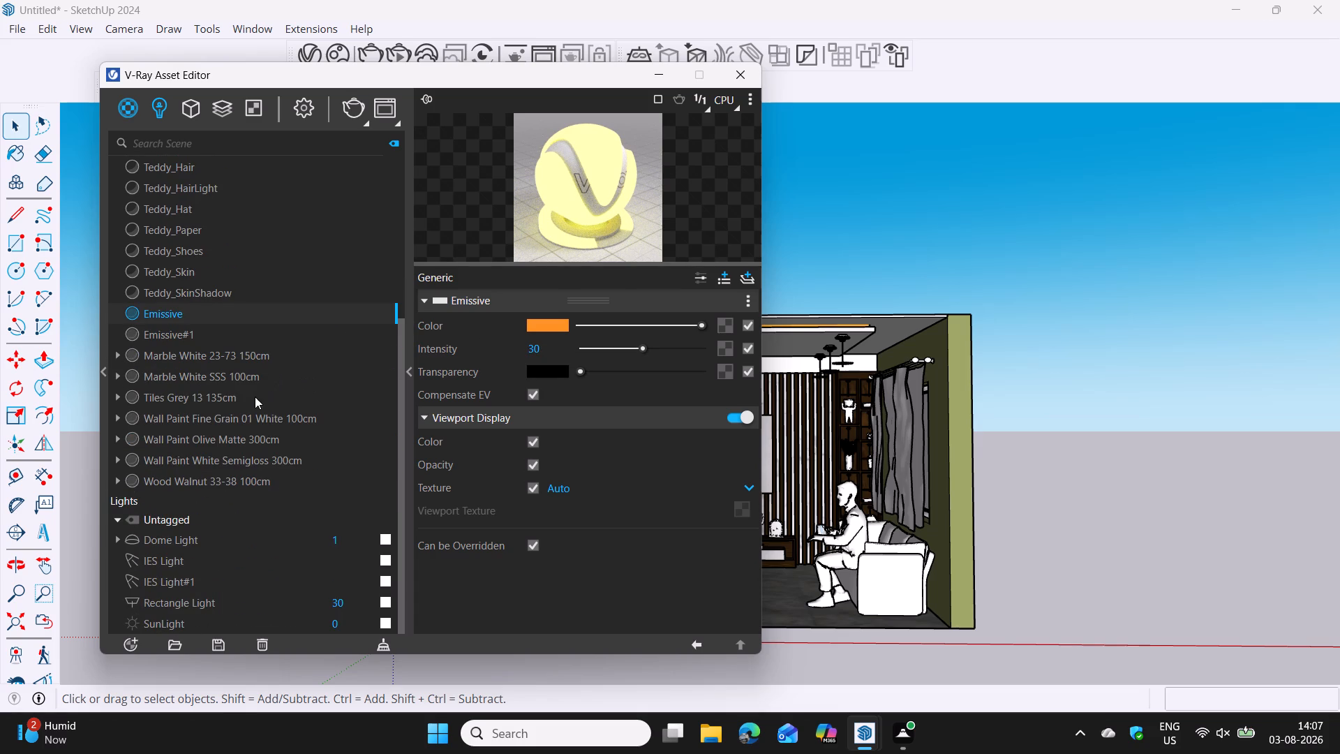
{"action": "scroll", "coordinate": [230, 295], "scroll_direction": "up", "scroll_amount": 5}
List only the lights, then review the Dome Light and IES Light parameters, including the IES Light's colour.
{"action": "left_click", "coordinate": [159, 110]}
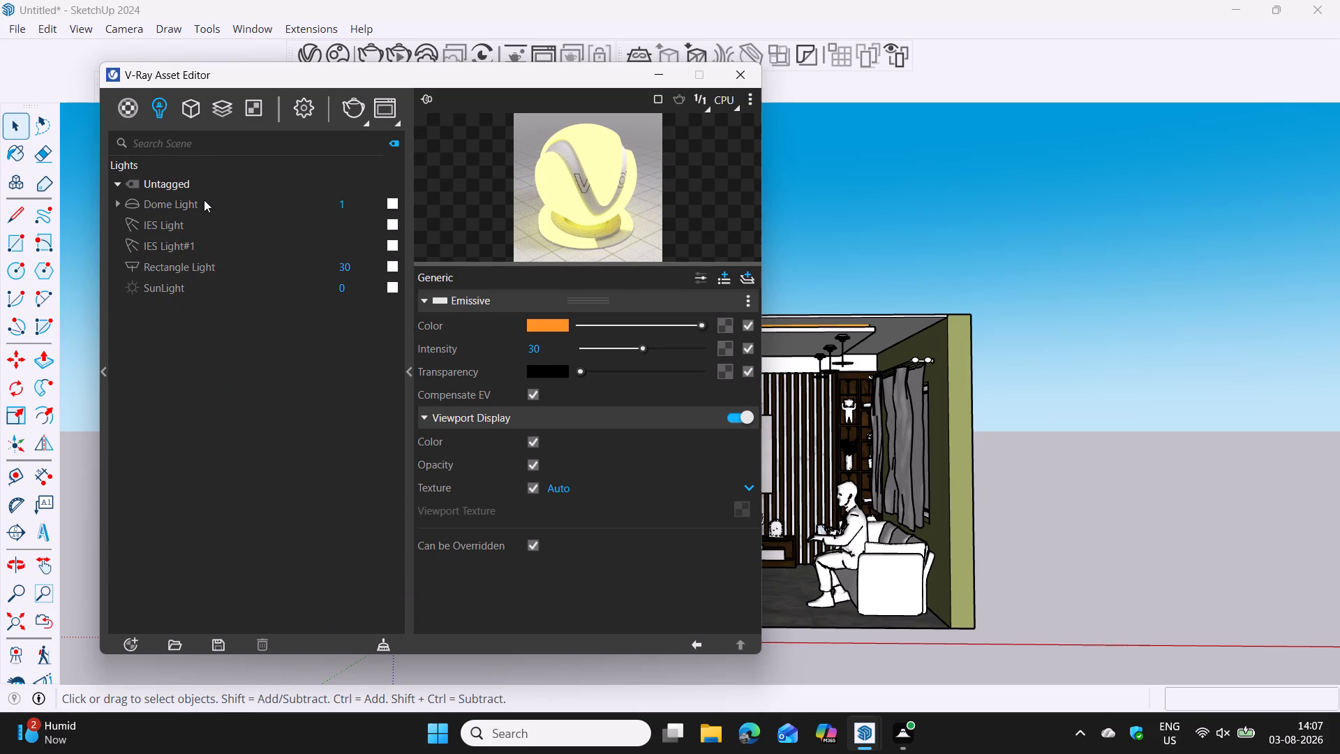
{"action": "left_click", "coordinate": [193, 205]}
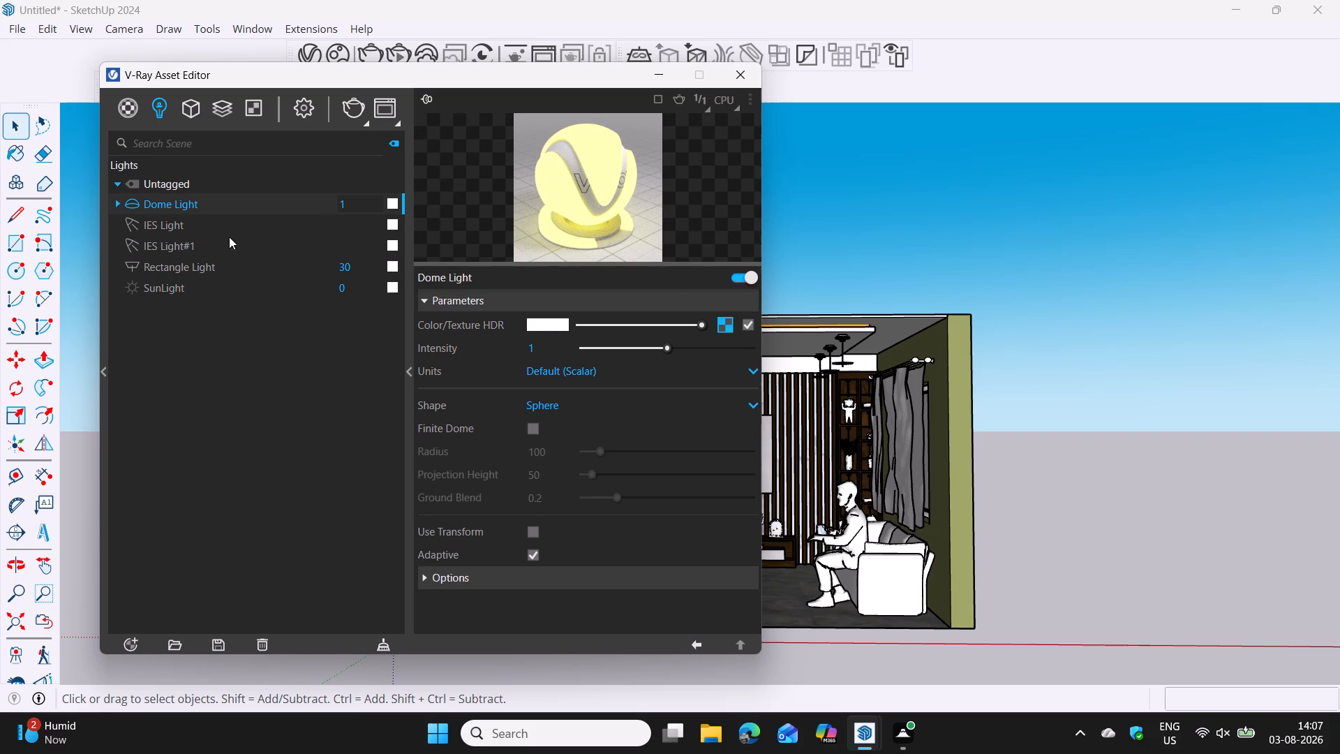
{"action": "left_click", "coordinate": [171, 229]}
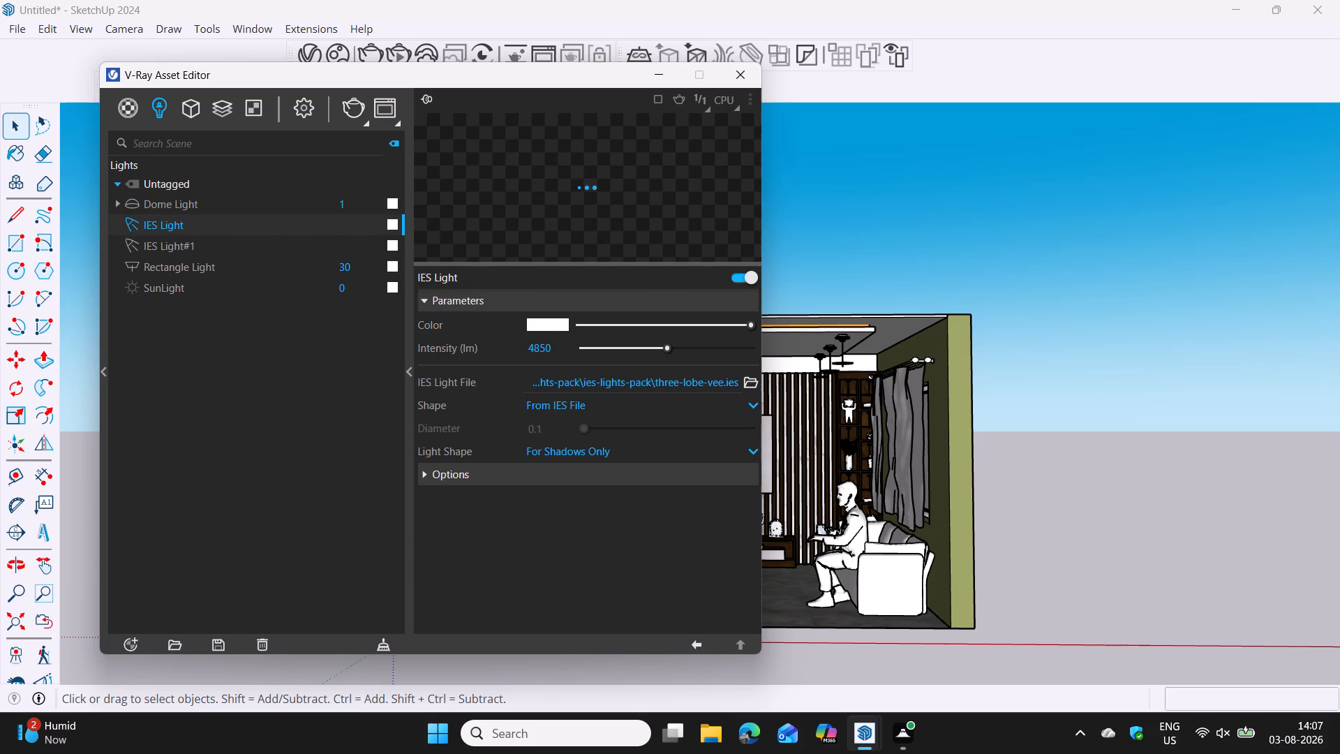
{"action": "left_click", "coordinate": [558, 325]}
{"action": "left_click", "coordinate": [940, 210]}
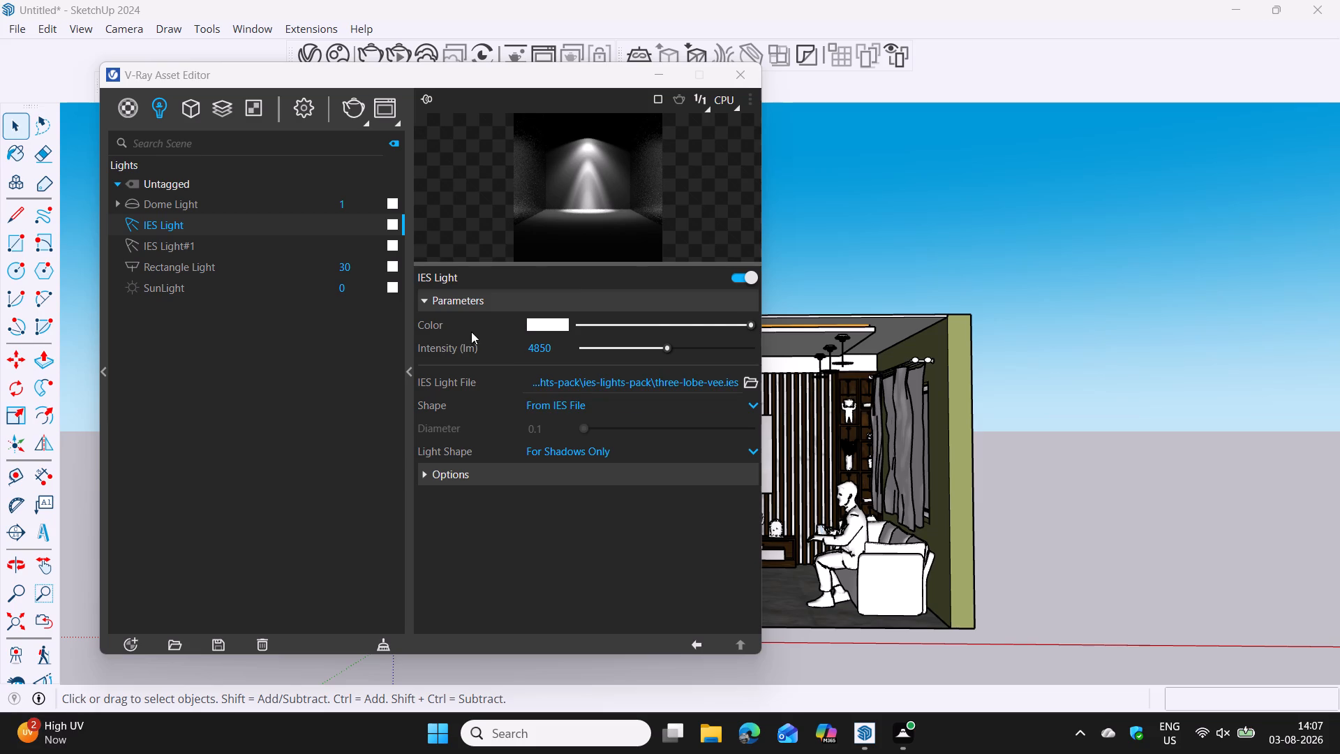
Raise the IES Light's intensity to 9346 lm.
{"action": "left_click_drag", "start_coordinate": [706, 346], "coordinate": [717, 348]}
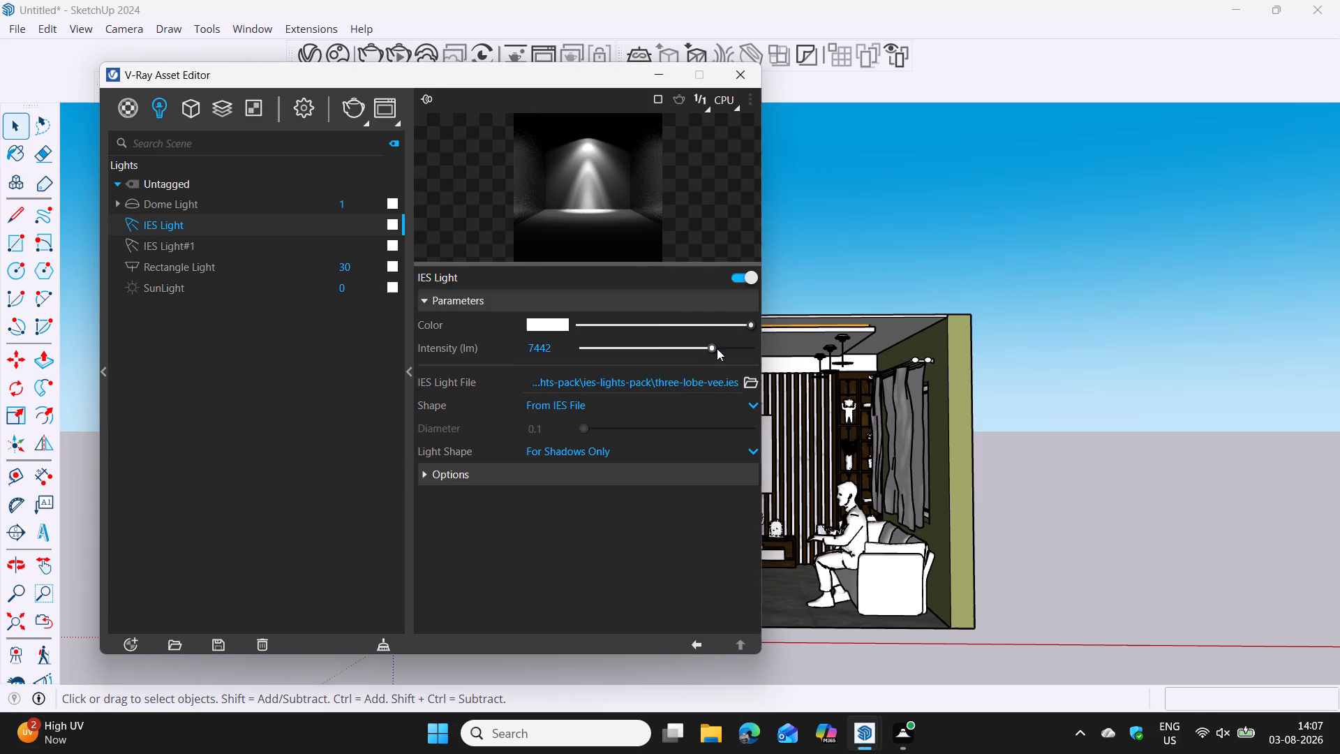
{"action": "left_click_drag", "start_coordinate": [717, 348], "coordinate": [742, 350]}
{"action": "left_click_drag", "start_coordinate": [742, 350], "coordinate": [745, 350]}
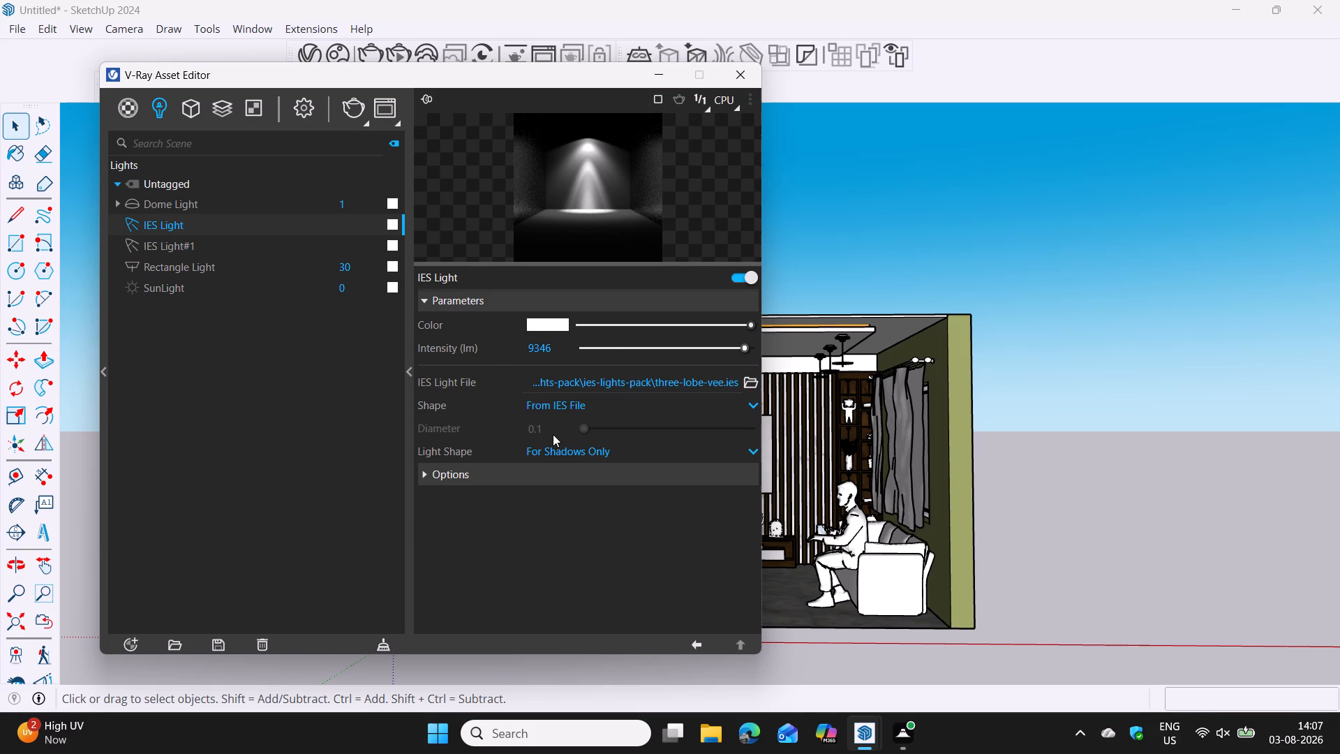
Set the IES Light's light shape to For Emission and Shadows.
{"action": "left_click", "coordinate": [493, 471]}
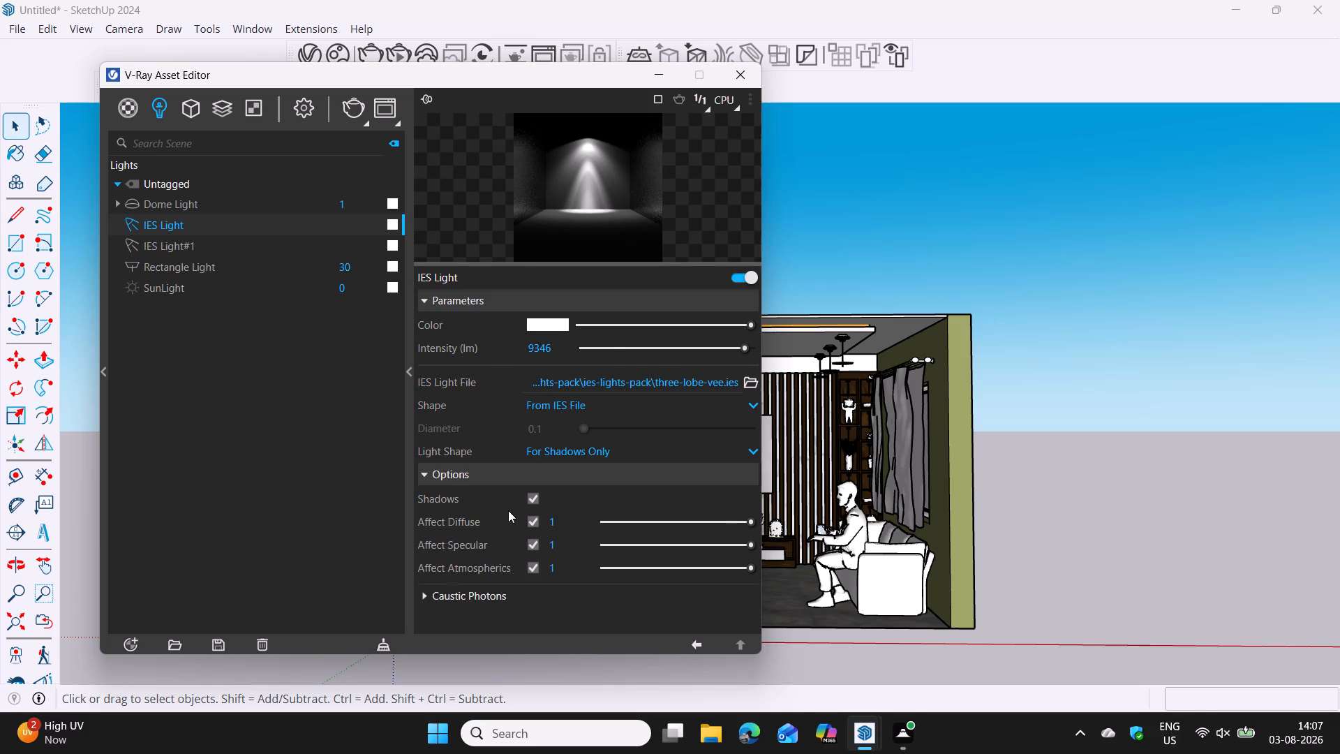
{"action": "left_click", "coordinate": [604, 452]}
{"action": "left_click", "coordinate": [568, 519]}
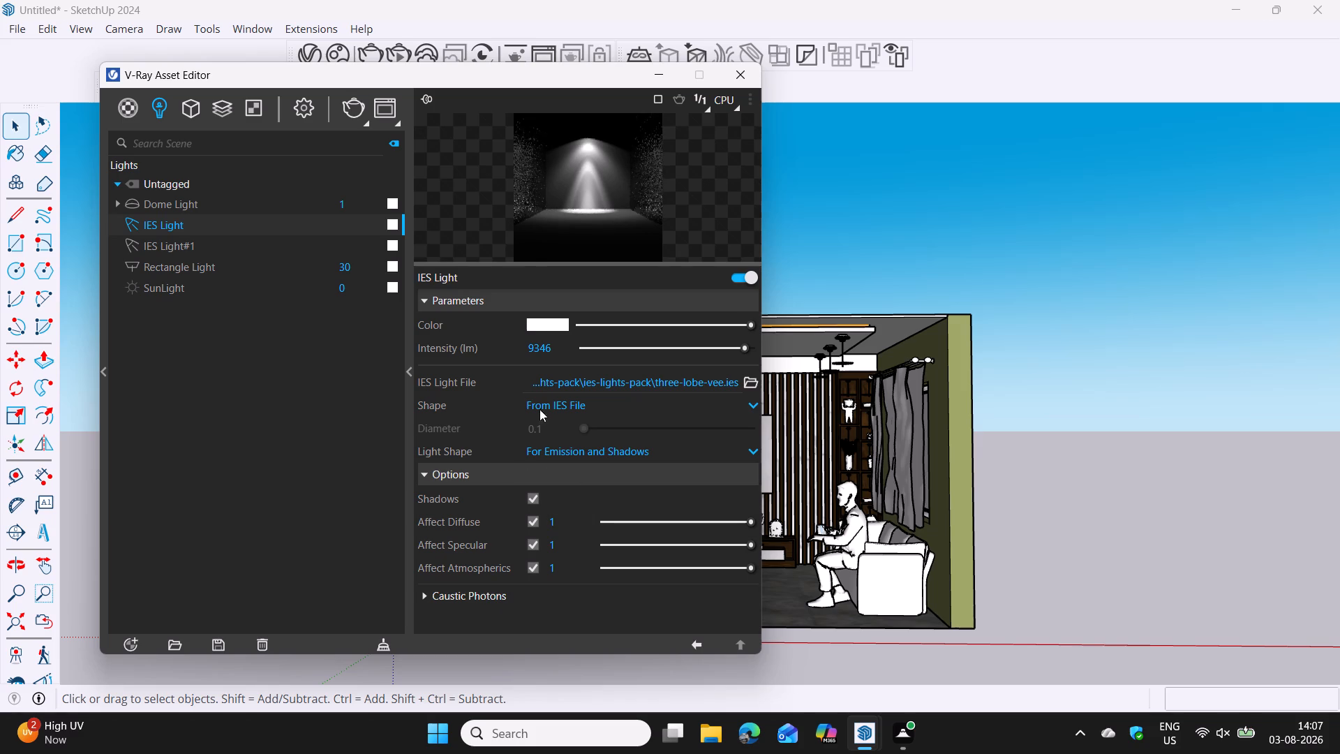
Raise the intensity of IES Light#1 to 2903 lm.
{"action": "left_click", "coordinate": [188, 246]}
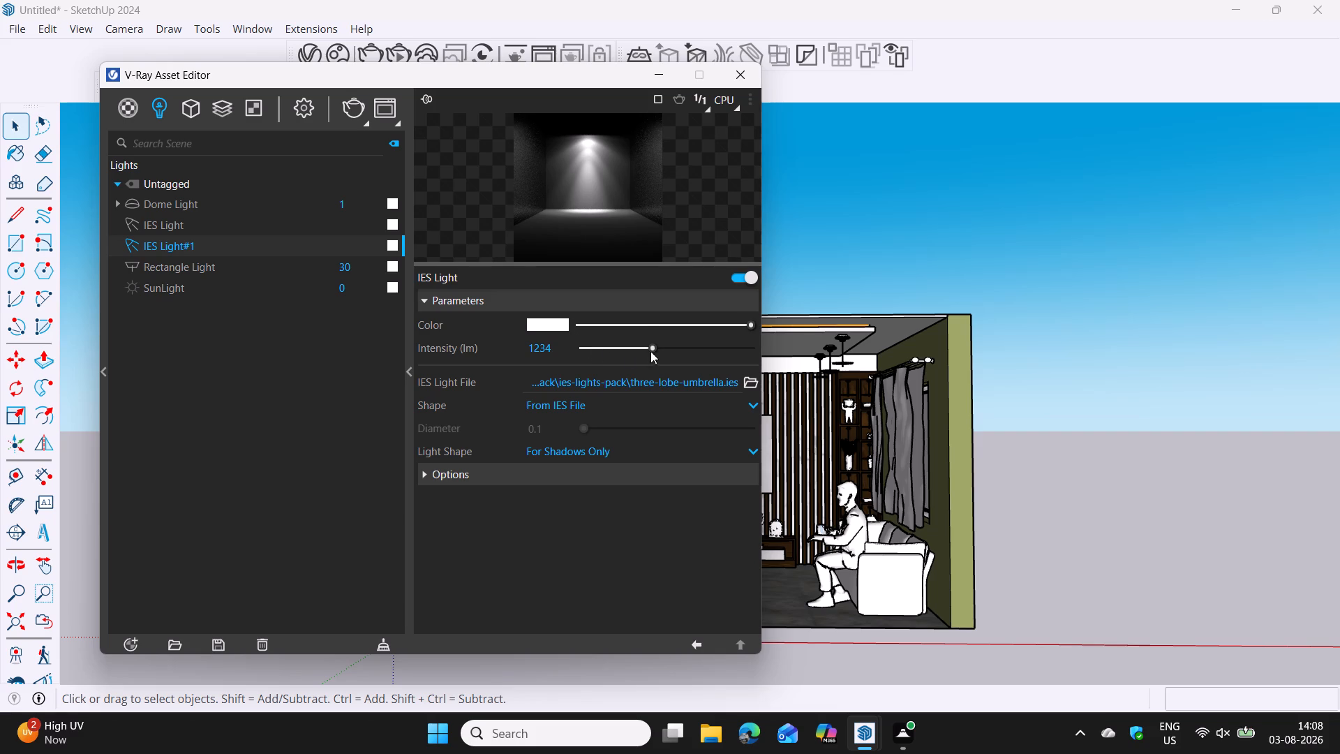
{"action": "left_click_drag", "start_coordinate": [652, 348], "coordinate": [744, 352]}
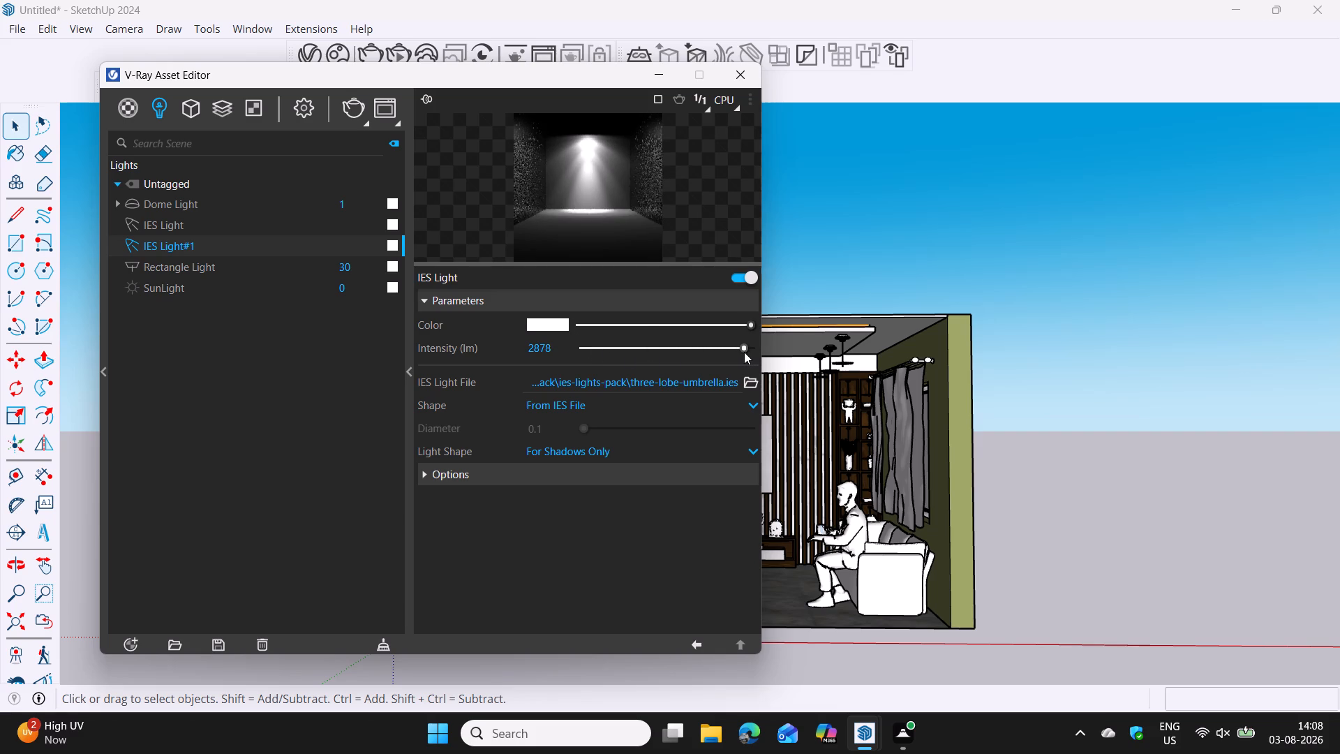
{"action": "left_click_drag", "start_coordinate": [744, 352], "coordinate": [745, 352]}
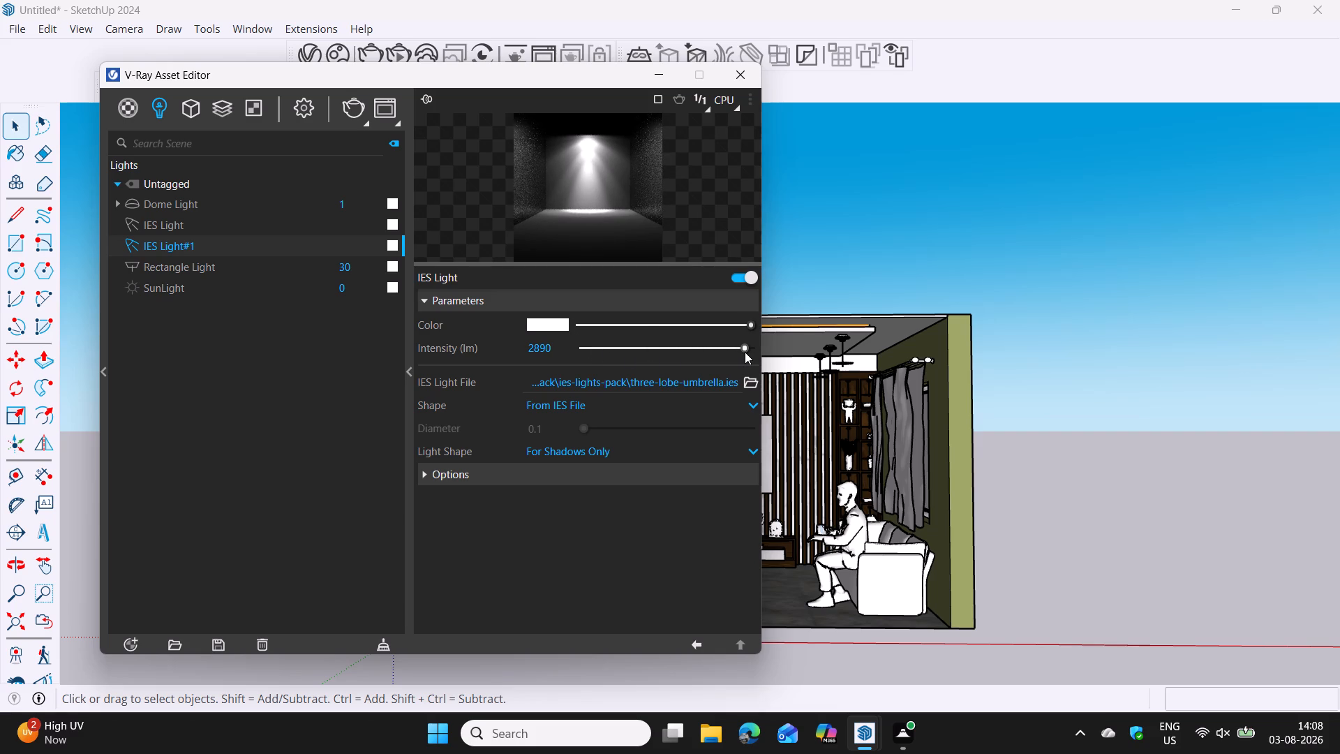
{"action": "left_click_drag", "start_coordinate": [745, 352], "coordinate": [745, 352]}
Set the light shape of IES Light#1 to For Emission and Shadows and expand its options and caustic photon settings.
{"action": "left_click", "coordinate": [549, 447]}
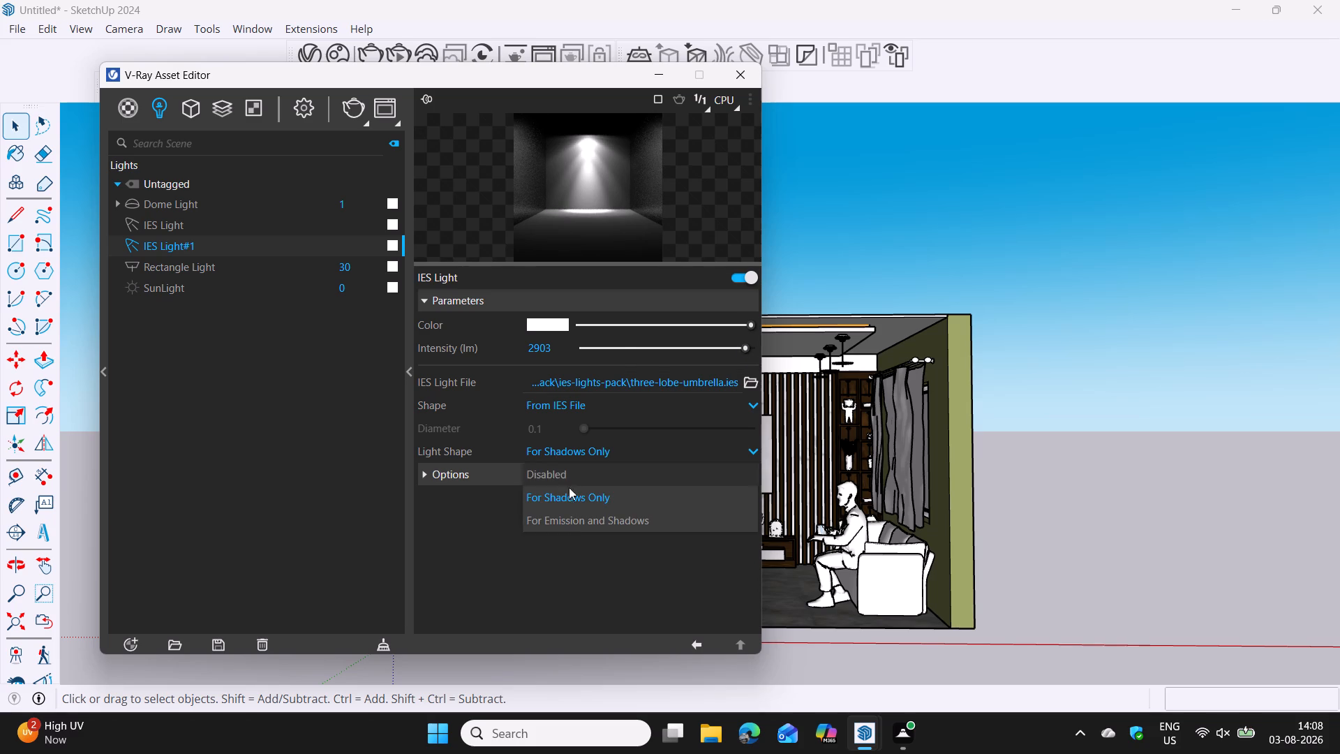
{"action": "left_click", "coordinate": [574, 519]}
{"action": "left_click", "coordinate": [581, 473]}
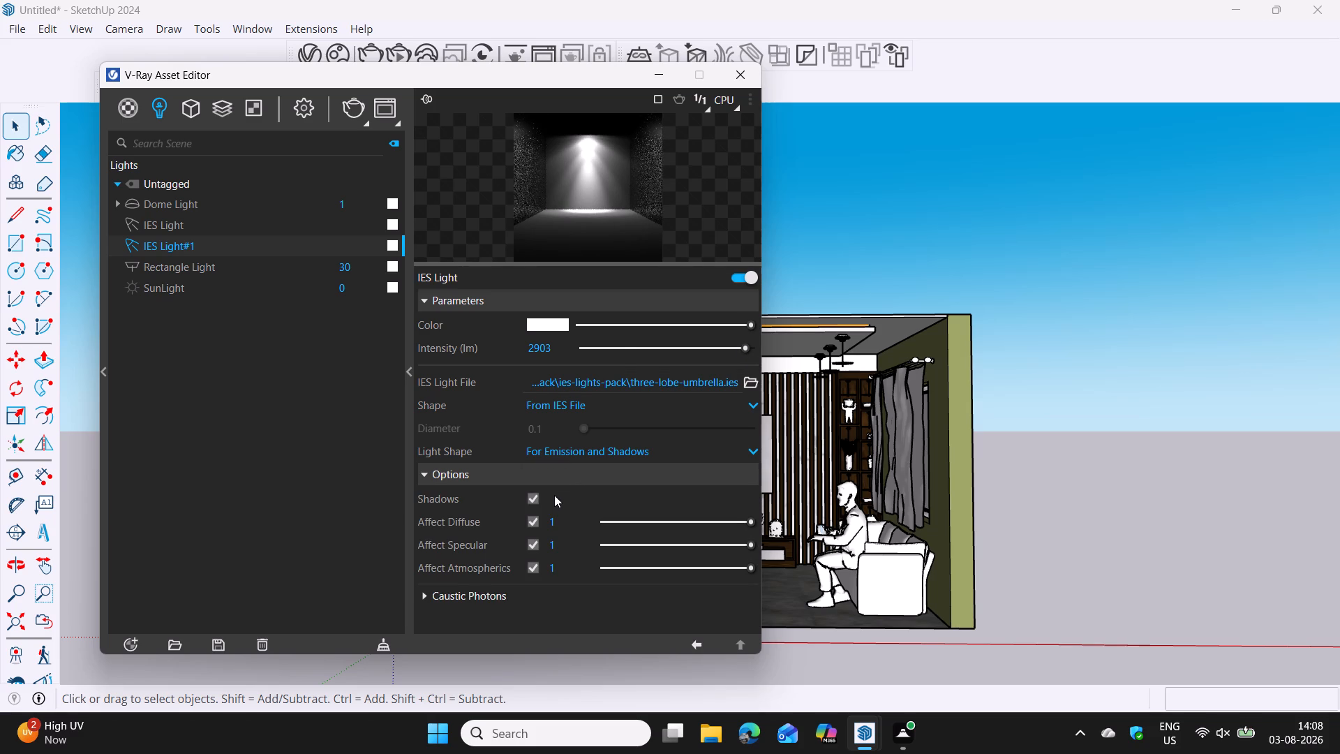
{"action": "left_click", "coordinate": [466, 595]}
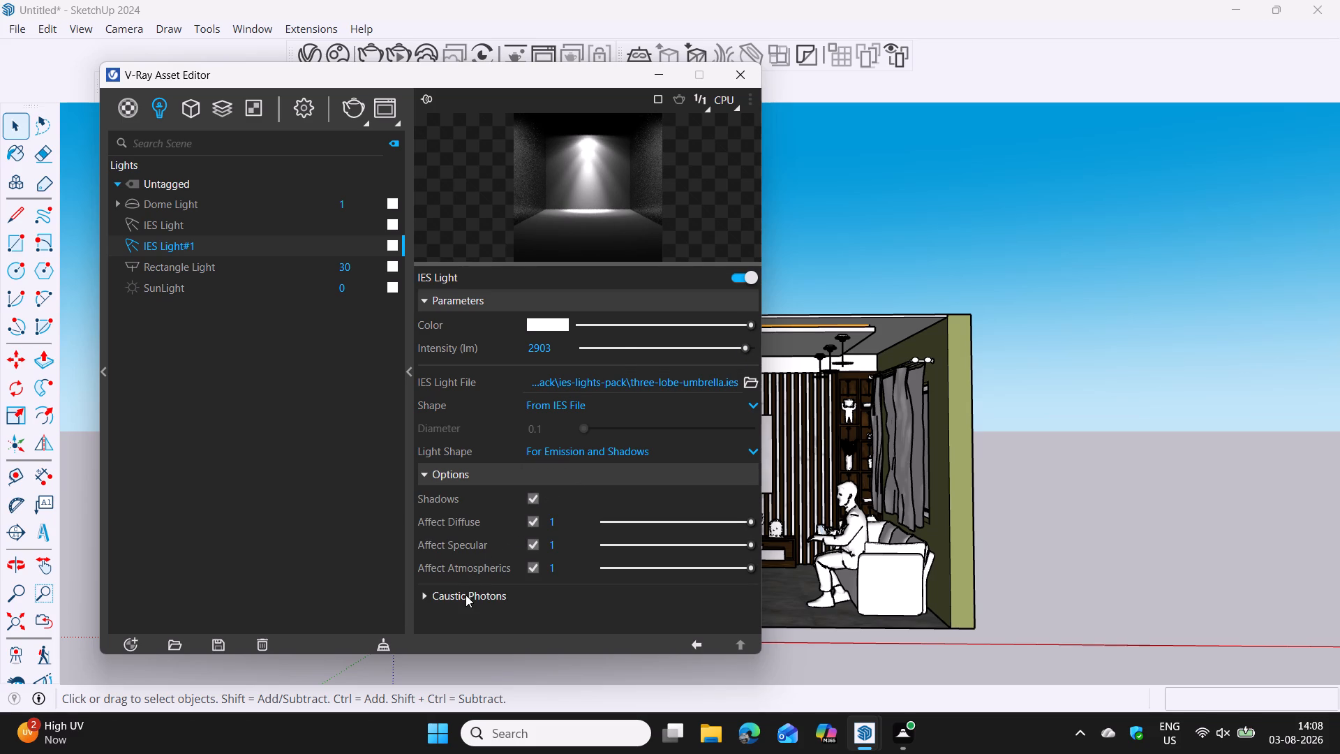
{"action": "scroll", "coordinate": [488, 604], "scroll_direction": "down", "scroll_amount": 2}
{"action": "scroll", "coordinate": [514, 592], "scroll_direction": "up", "scroll_amount": 3}
{"action": "scroll", "coordinate": [583, 453], "scroll_direction": "up", "scroll_amount": 2}
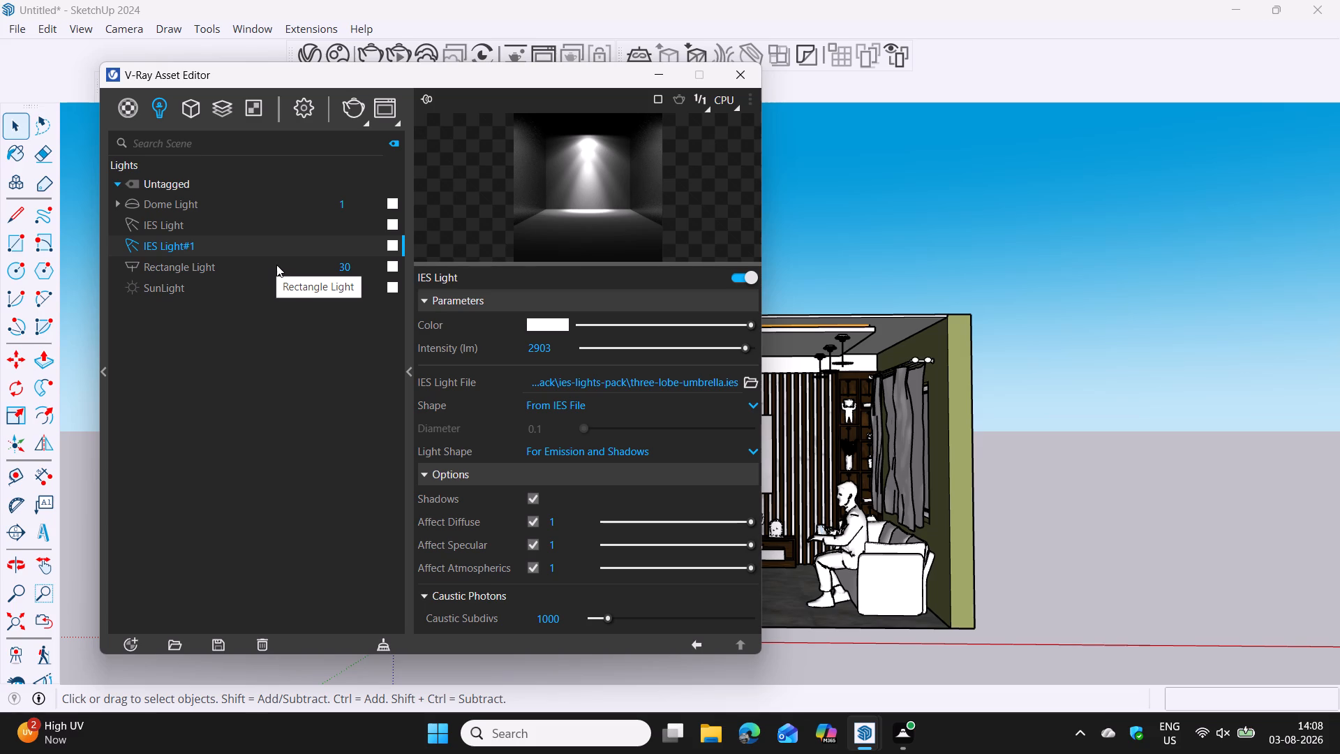
Return to the first IES Light and lower its intensity to 4688 lm.
{"action": "left_click", "coordinate": [195, 226]}
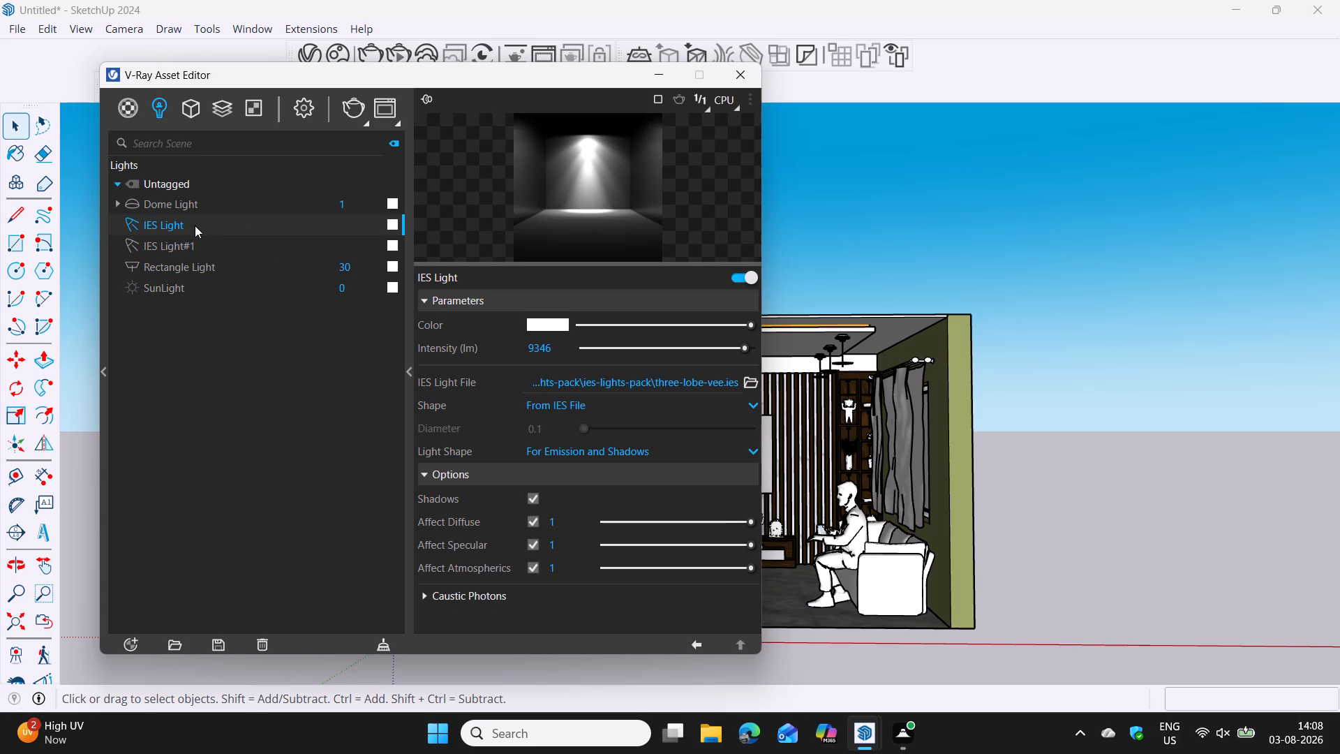
{"action": "left_click", "coordinate": [652, 348]}
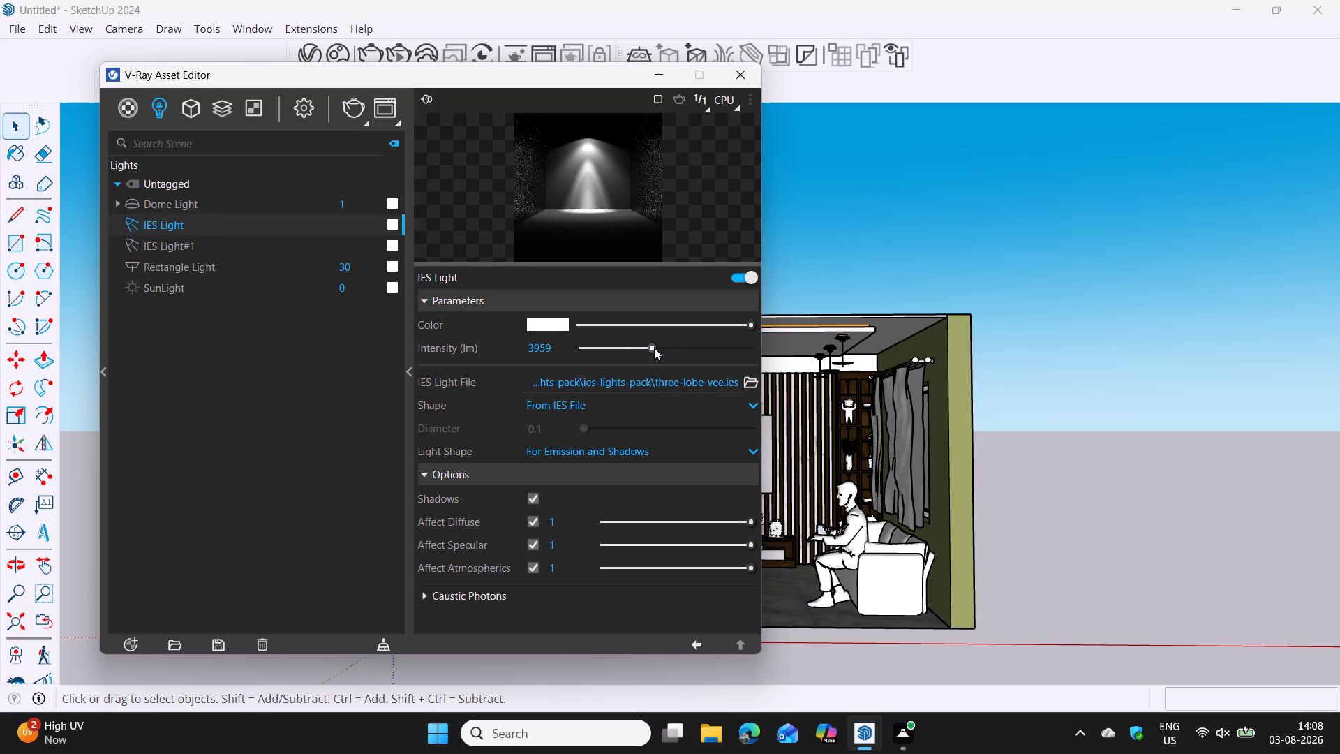
{"action": "left_click", "coordinate": [660, 346]}
{"action": "left_click", "coordinate": [665, 347]}
{"action": "left_click", "coordinate": [658, 349]}
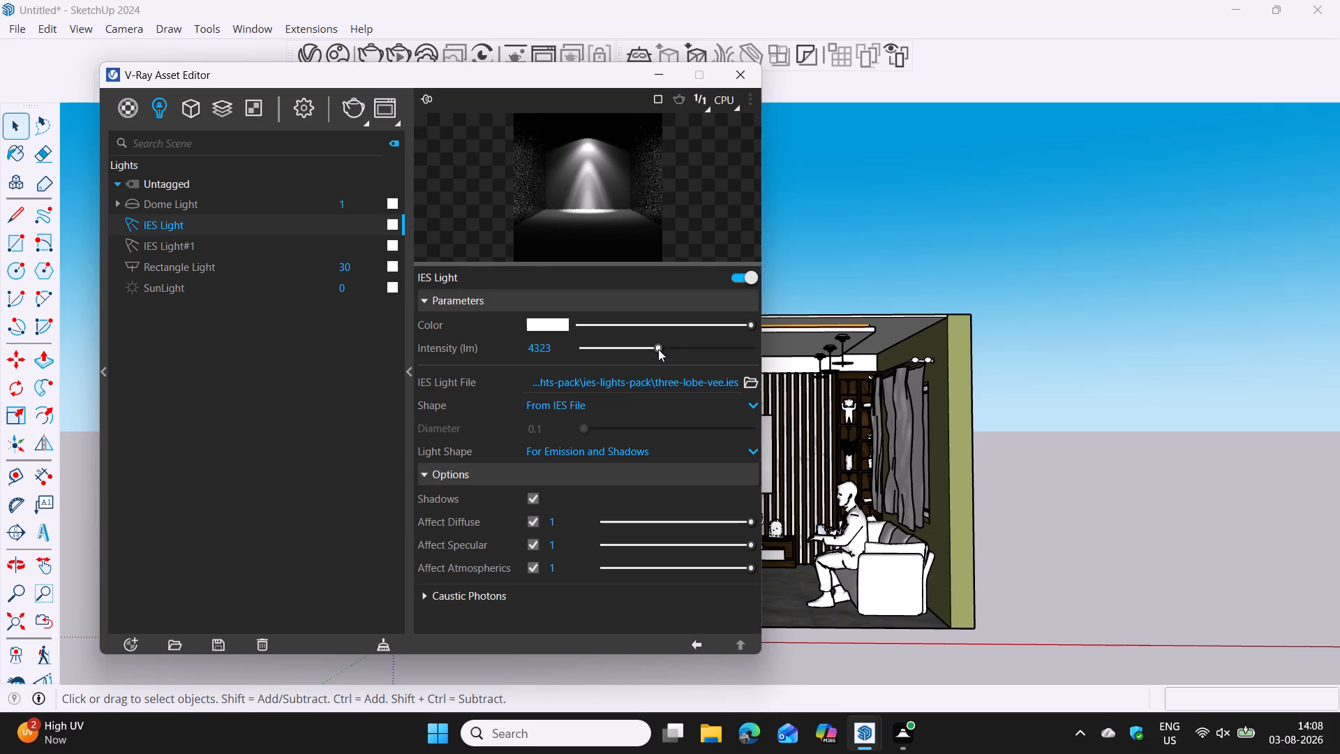
{"action": "left_click", "coordinate": [664, 347]}
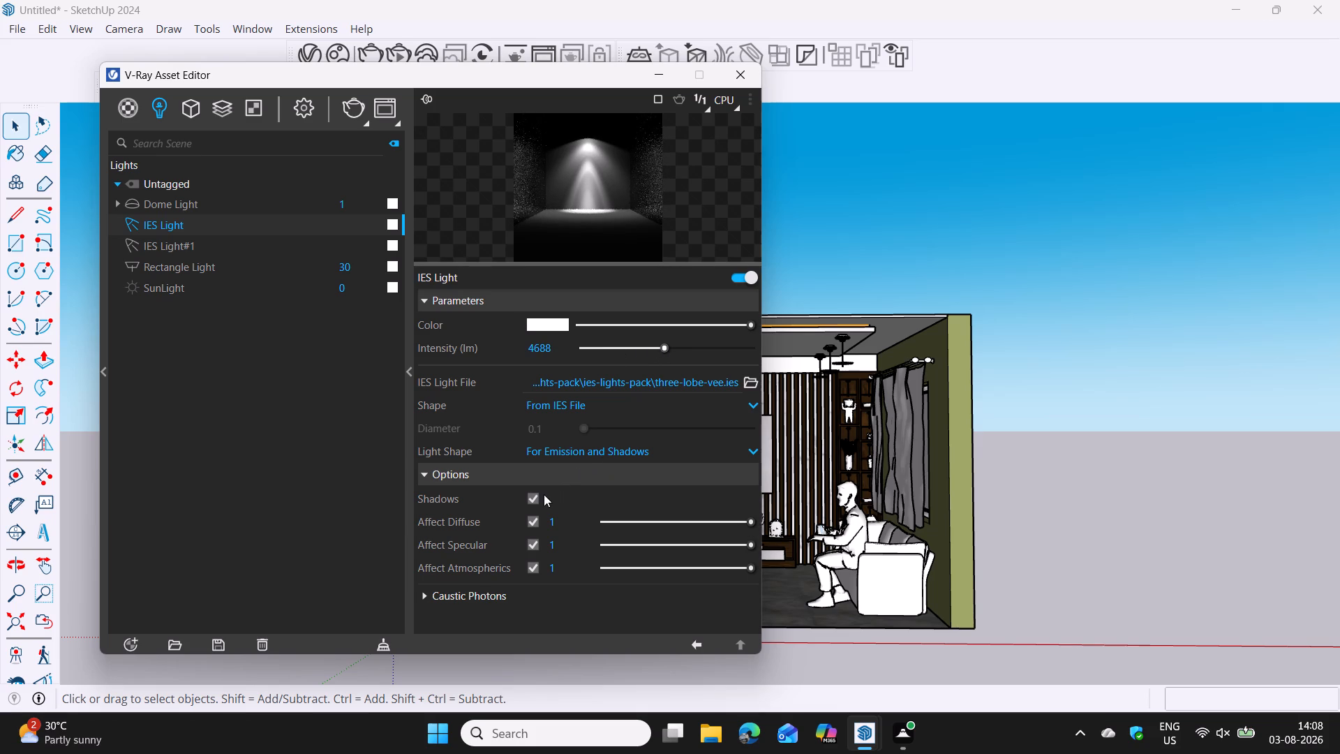
Review the IES Light's options for shadows, diffuse, specular and atmospherics.
{"action": "scroll", "coordinate": [516, 496], "scroll_direction": "up", "scroll_amount": 12}
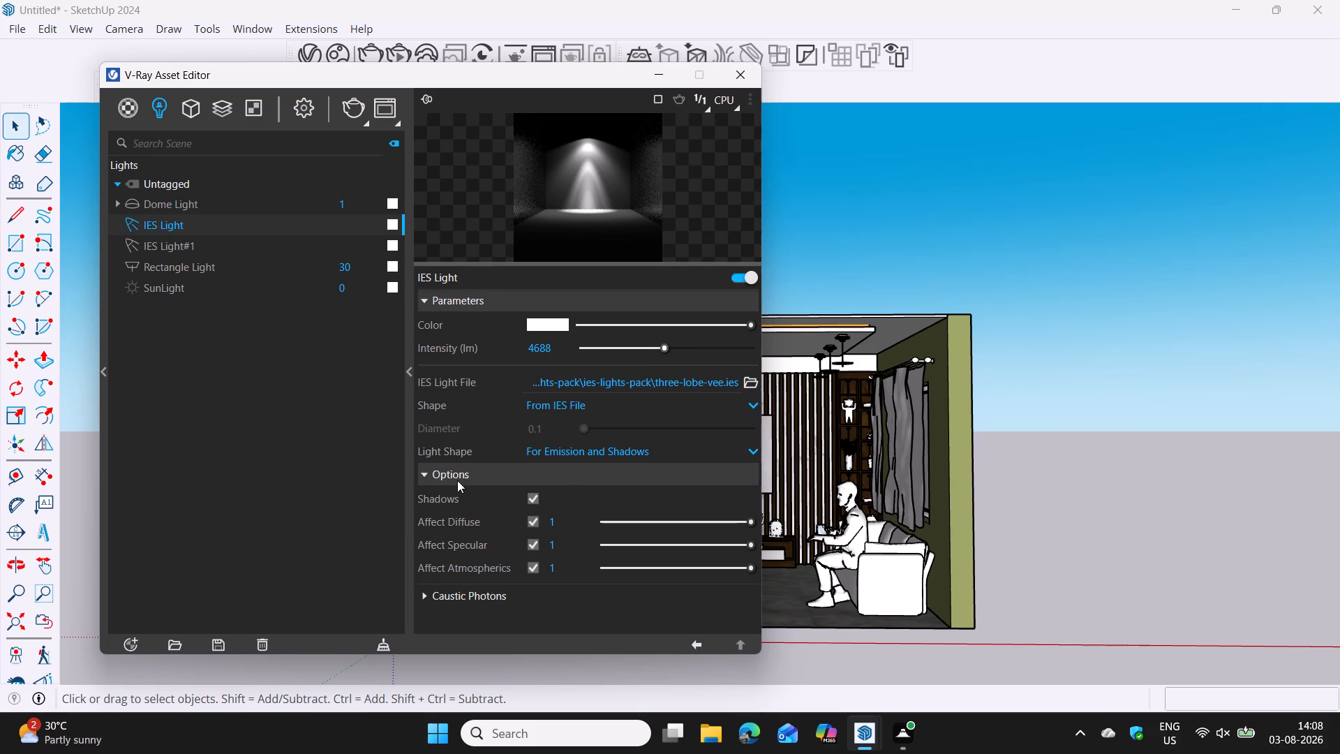
{"action": "left_click", "coordinate": [456, 474]}
{"action": "left_click", "coordinate": [456, 474]}
{"action": "scroll", "coordinate": [533, 524], "scroll_direction": "down", "scroll_amount": 5}
{"action": "scroll", "coordinate": [528, 533], "scroll_direction": "up", "scroll_amount": 5}
{"action": "scroll", "coordinate": [502, 467], "scroll_direction": "up", "scroll_amount": 9}
Set the IES Light's colour to a warm 2100 K temperature.
{"action": "left_click", "coordinate": [547, 325]}
{"action": "left_click_drag", "start_coordinate": [712, 448], "coordinate": [660, 448]}
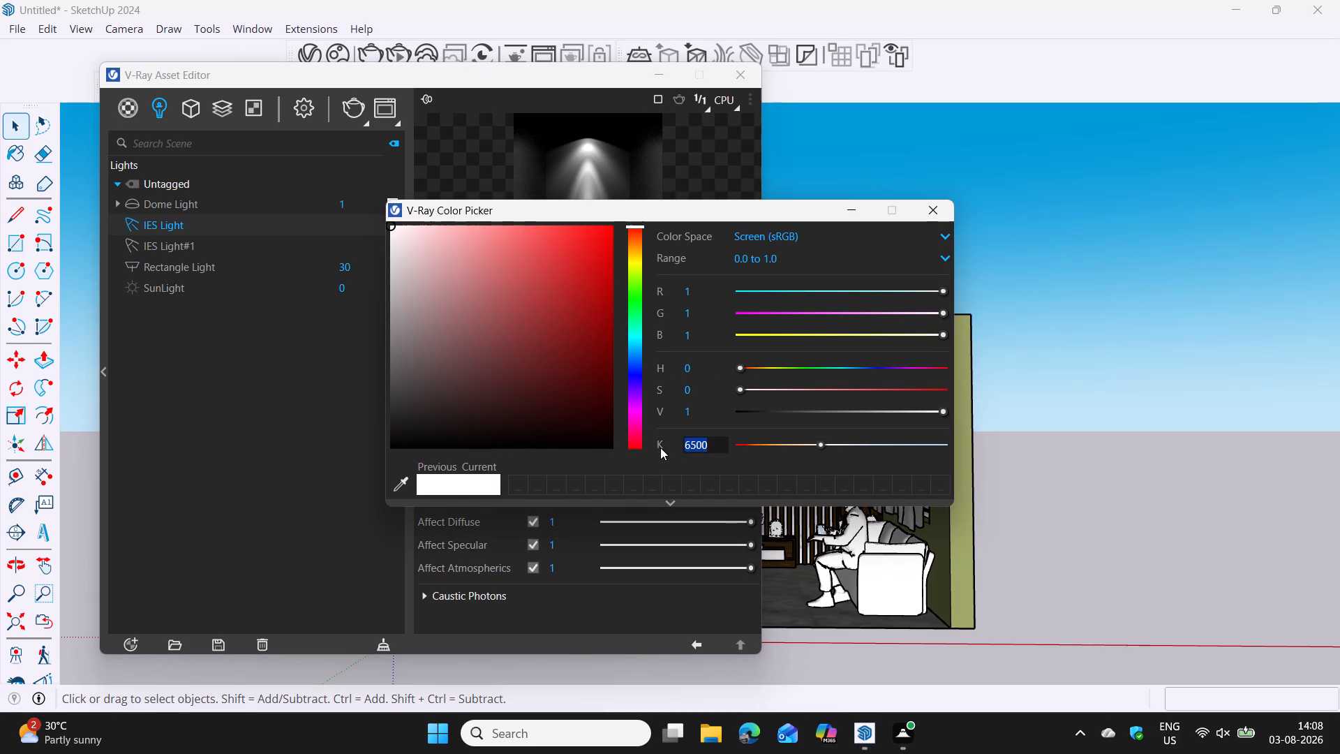
{"action": "type", "text": "2100"}
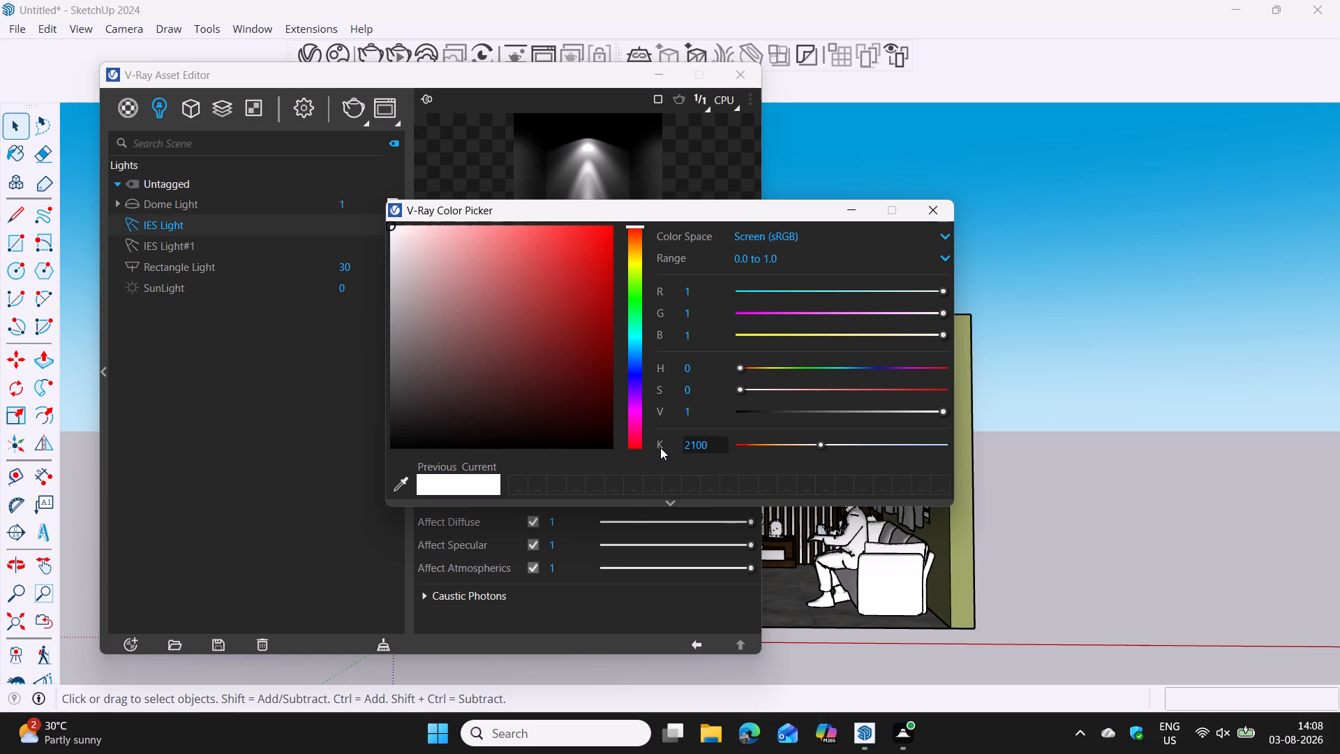
{"action": "key", "text": "Return"}
{"action": "left_click", "coordinate": [940, 212]}
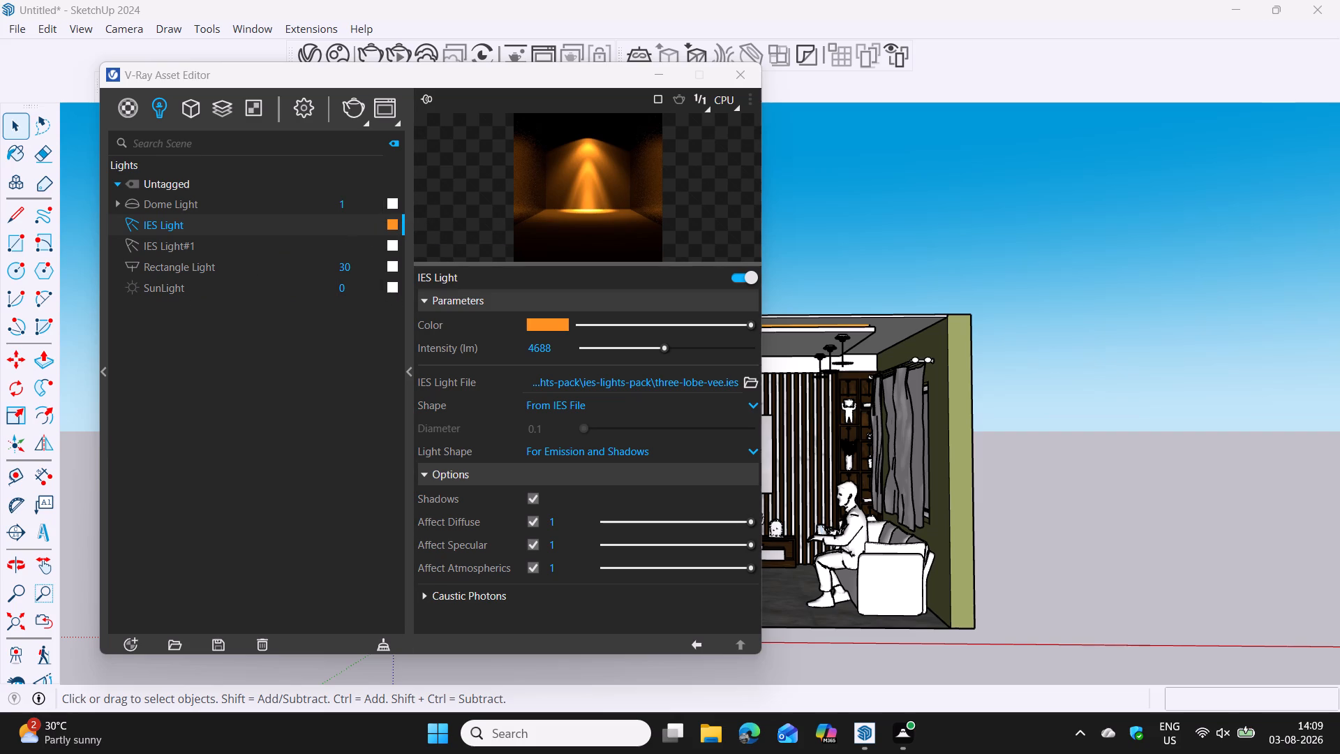
Set the Rectangle Light's colour to a warm 2100 K temperature.
{"action": "left_click", "coordinate": [200, 267]}
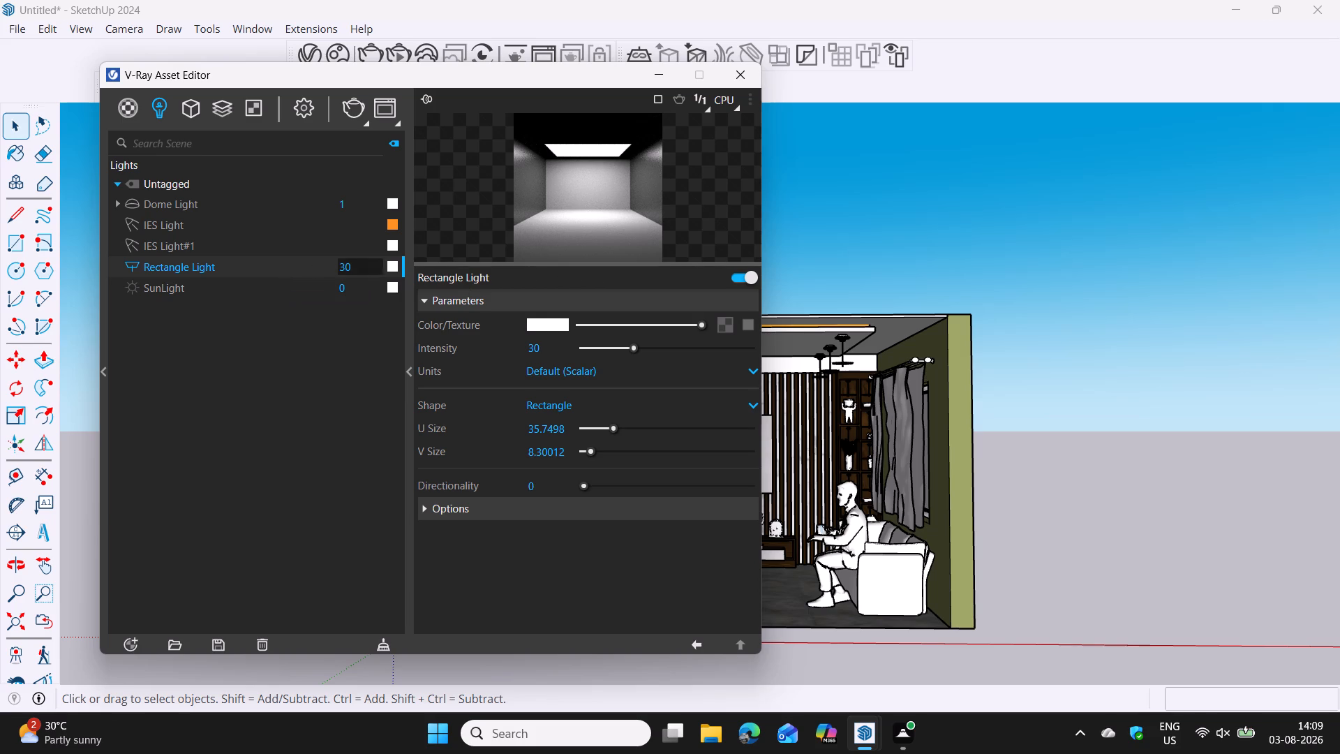
{"action": "left_click", "coordinate": [392, 265]}
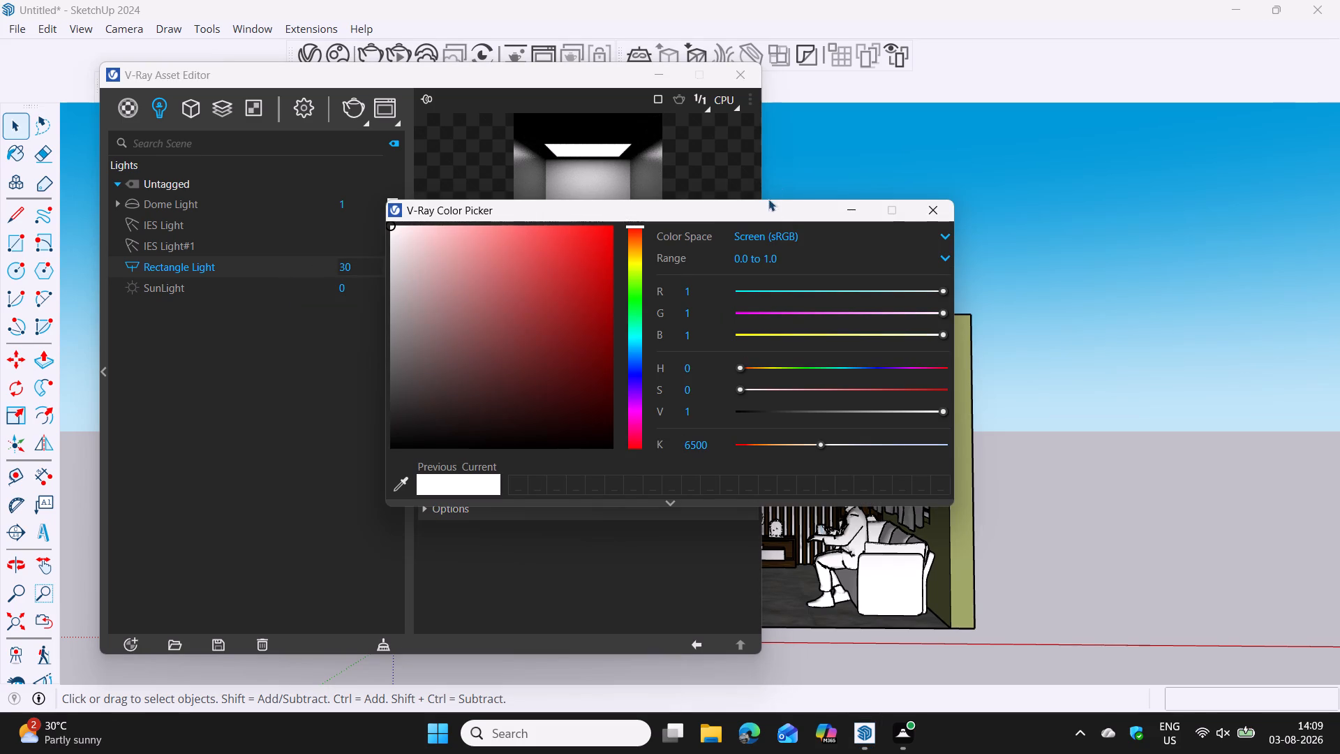
{"action": "left_click_drag", "start_coordinate": [761, 216], "coordinate": [977, 179]}
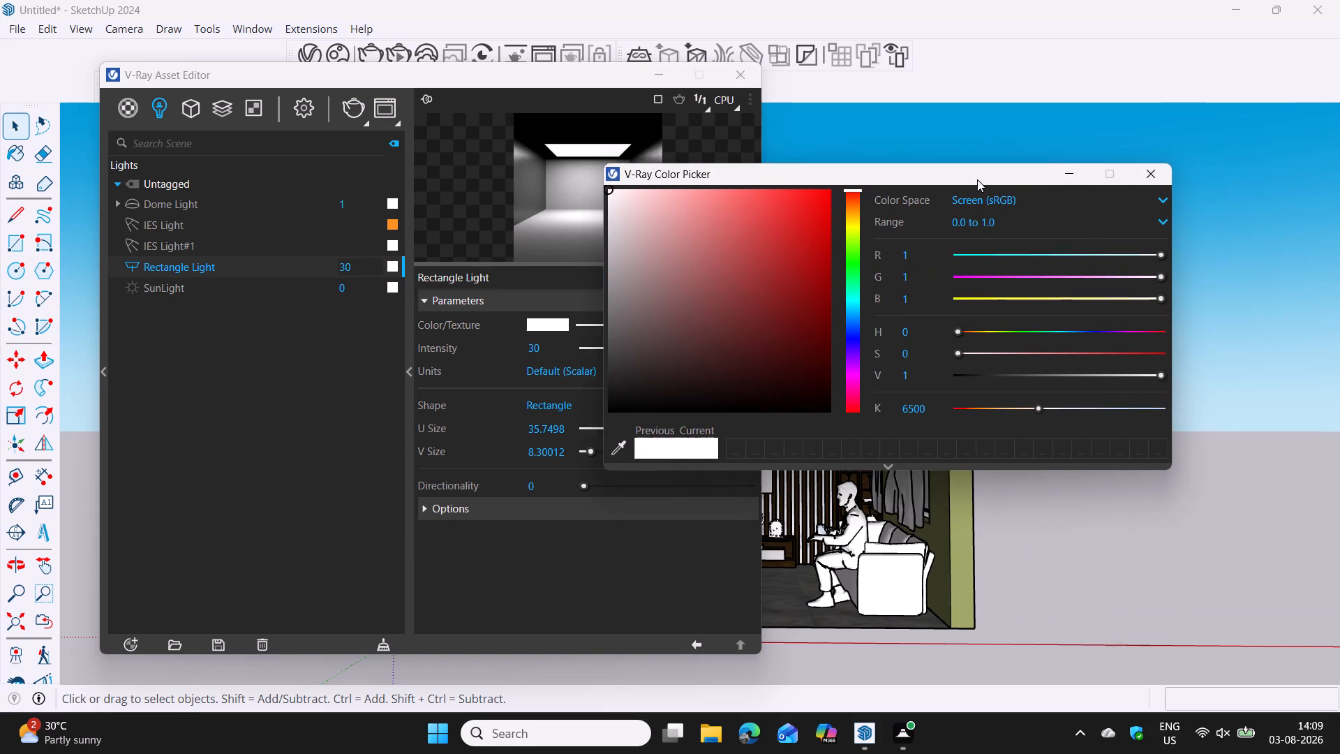
{"action": "left_click_drag", "start_coordinate": [977, 179], "coordinate": [908, 184]}
{"action": "left_click_drag", "start_coordinate": [862, 412], "coordinate": [776, 420]}
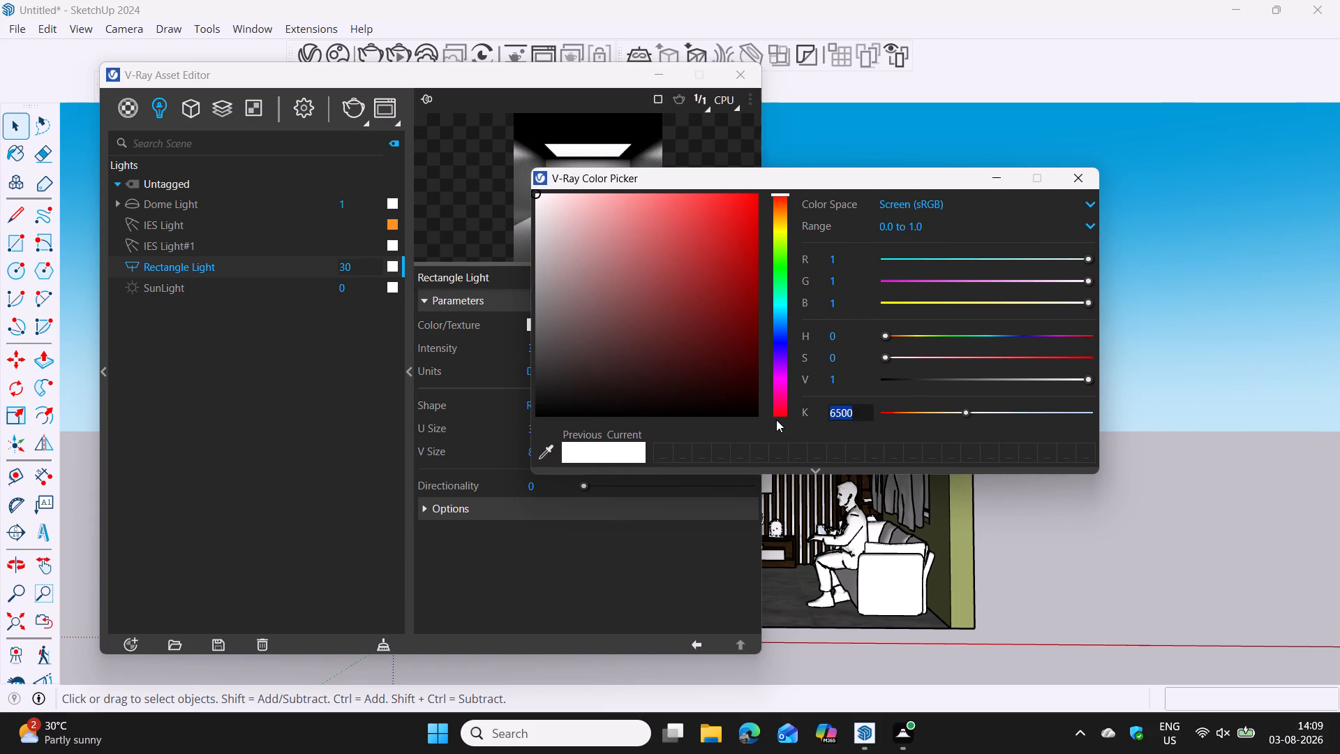
{"action": "type", "text": "2100"}
{"action": "key", "text": "Return"}
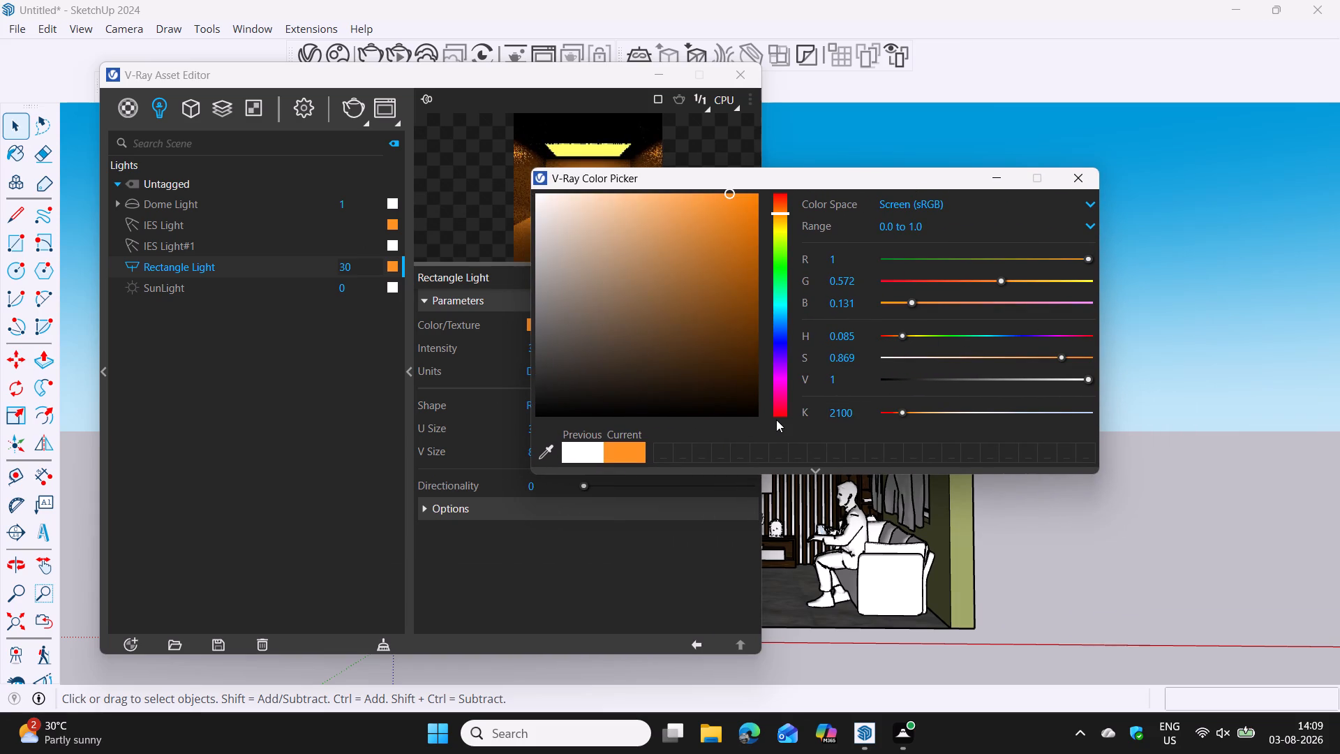
{"action": "left_click", "coordinate": [1083, 183]}
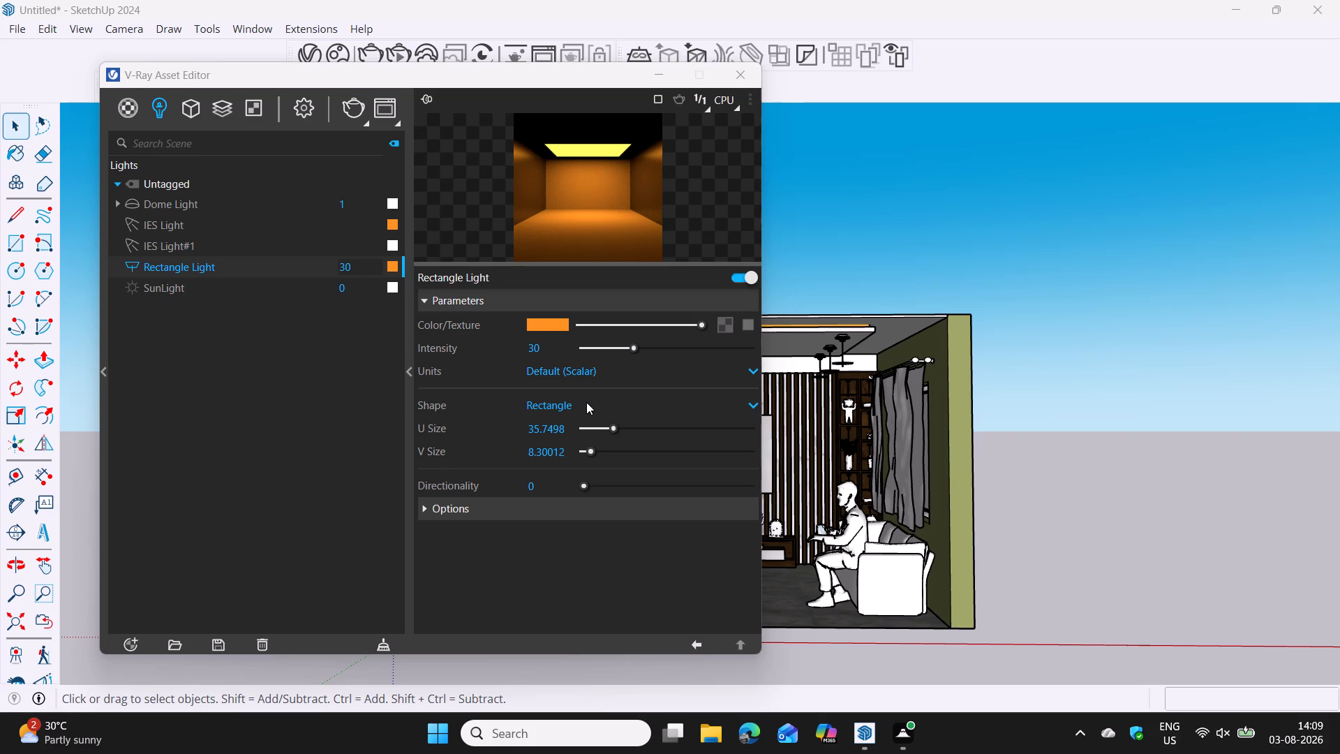
Review the Rectangle Light's options and compare the settings of IES Light#1 and the first IES Light.
{"action": "left_click", "coordinate": [481, 512]}
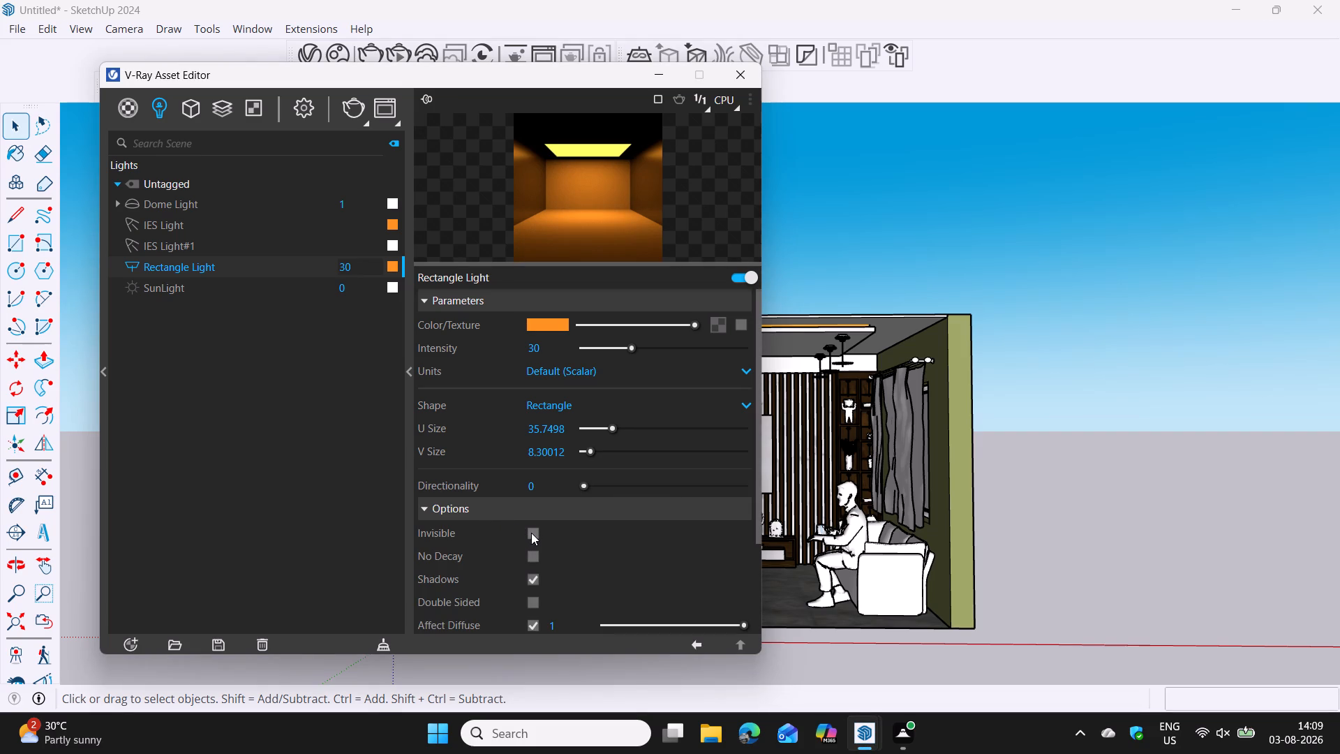
{"action": "left_click", "coordinate": [182, 246]}
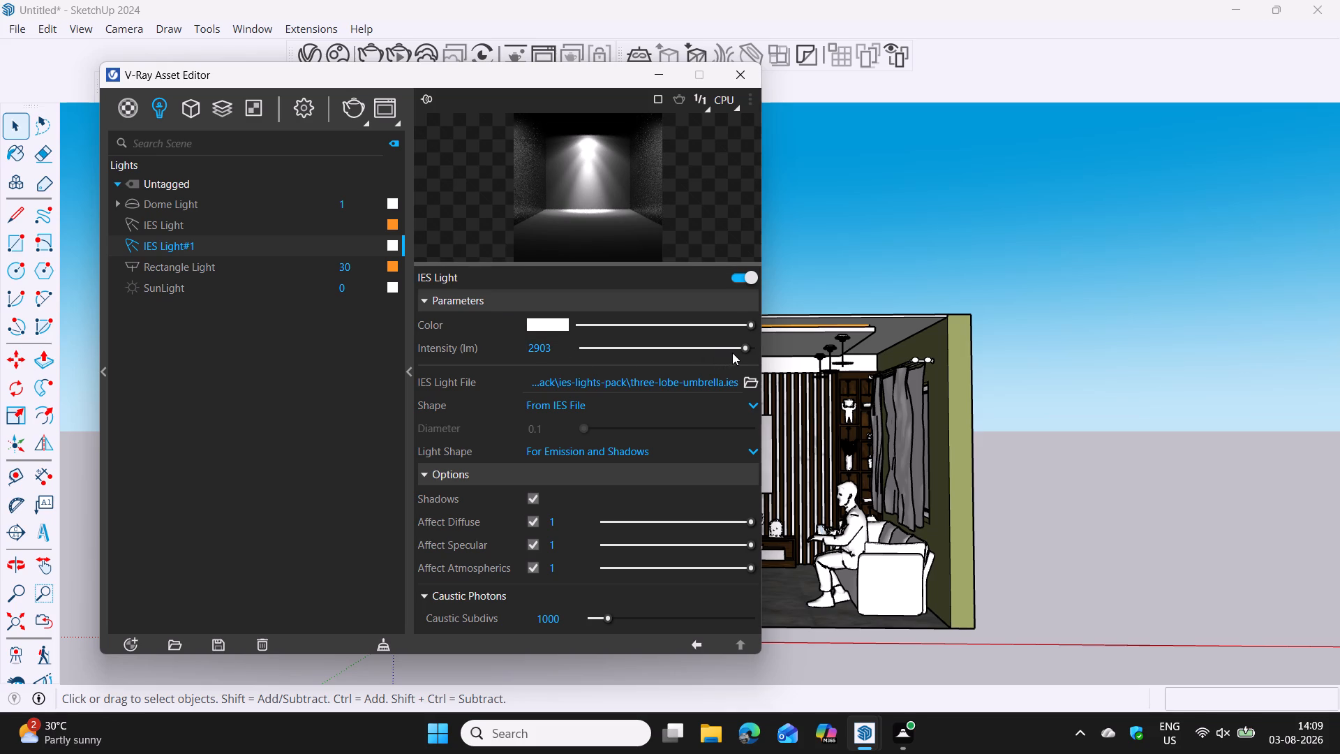
{"action": "scroll", "coordinate": [539, 522], "scroll_direction": "down", "scroll_amount": 5}
{"action": "scroll", "coordinate": [541, 533], "scroll_direction": "up", "scroll_amount": 5}
{"action": "scroll", "coordinate": [481, 442], "scroll_direction": "up", "scroll_amount": 13}
{"action": "left_click", "coordinate": [161, 223]}
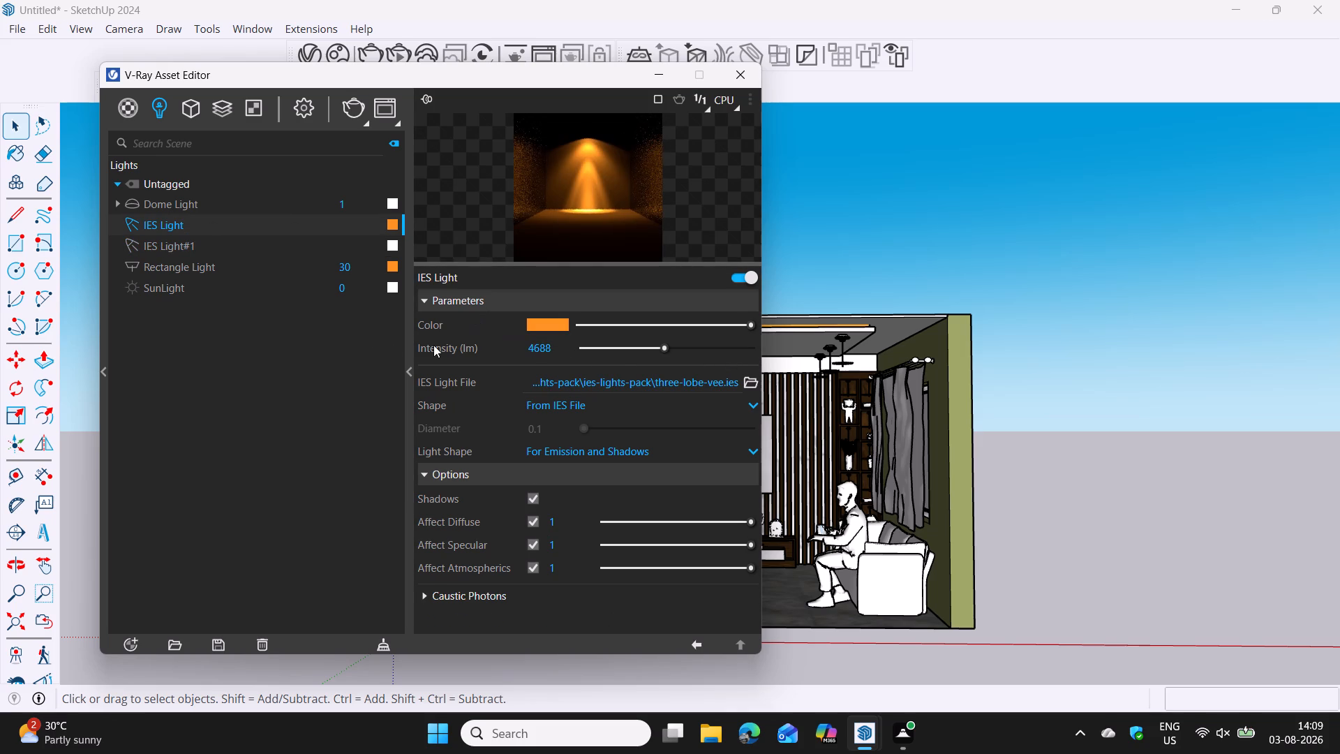
Review the settings of IES Light#1 and close the V-Ray Asset Editor.
{"action": "left_click", "coordinate": [191, 249]}
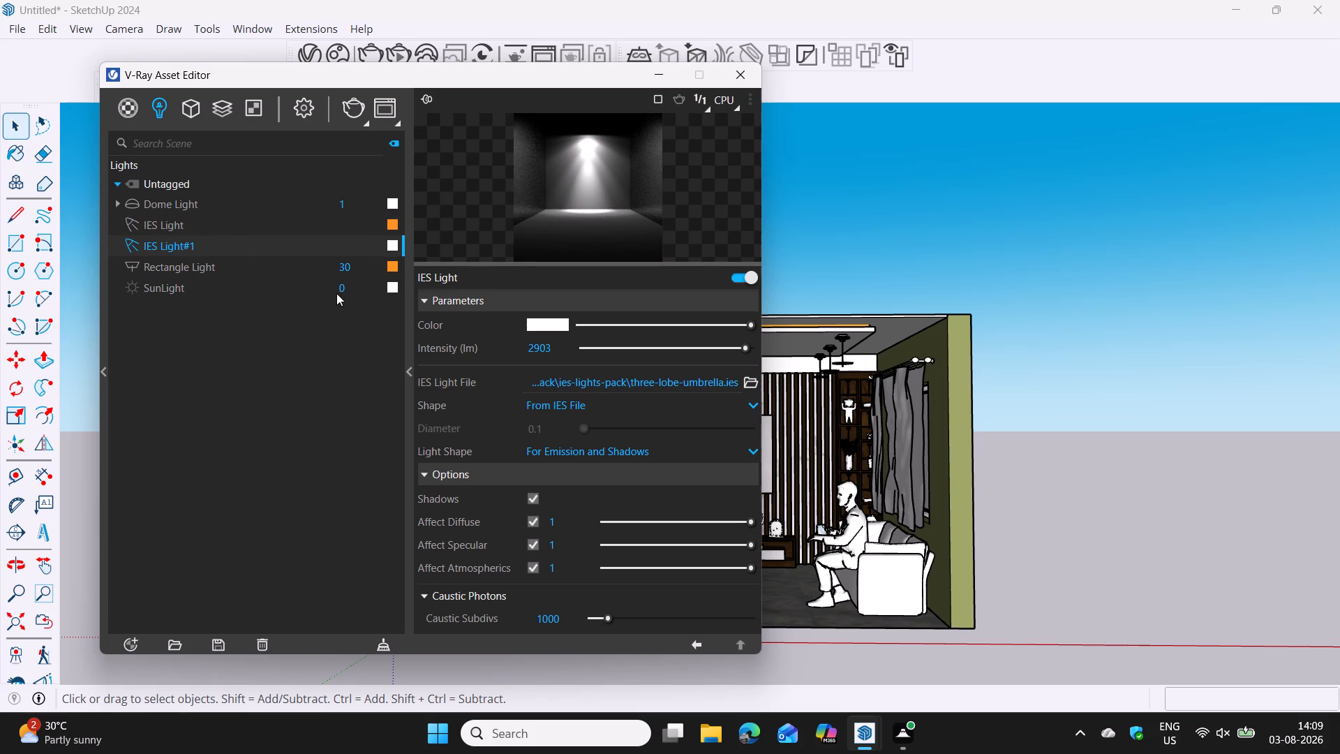
{"action": "left_click_drag", "start_coordinate": [485, 75], "coordinate": [651, 241]}
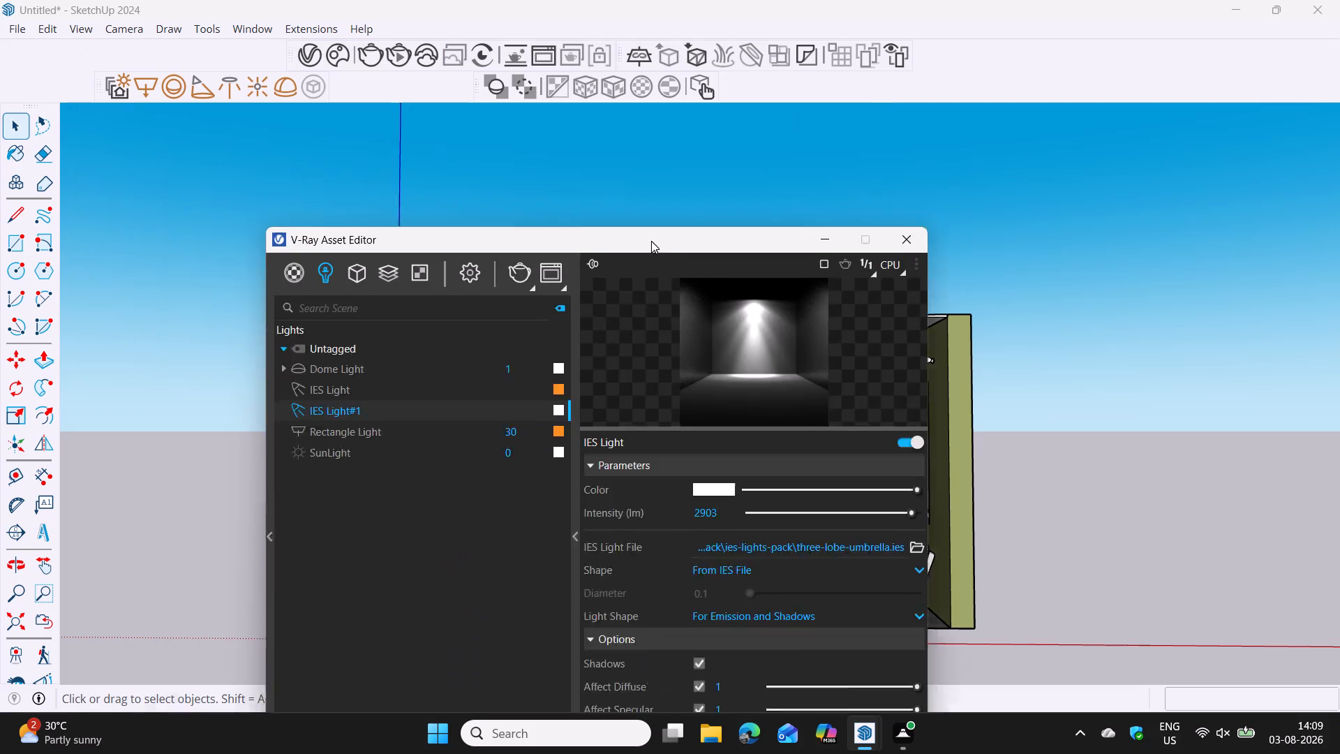
{"action": "left_click_drag", "start_coordinate": [651, 241], "coordinate": [382, 140]}
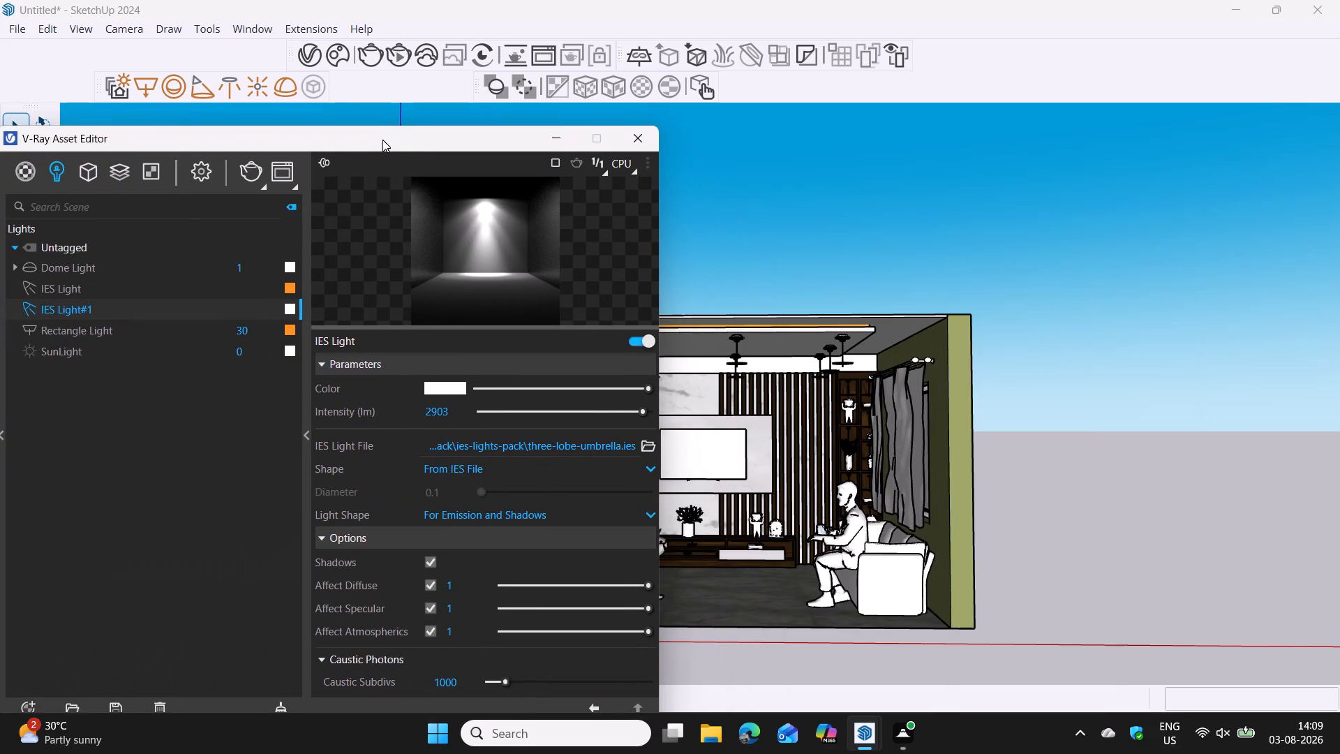
{"action": "left_click_drag", "start_coordinate": [382, 140], "coordinate": [519, 140]}
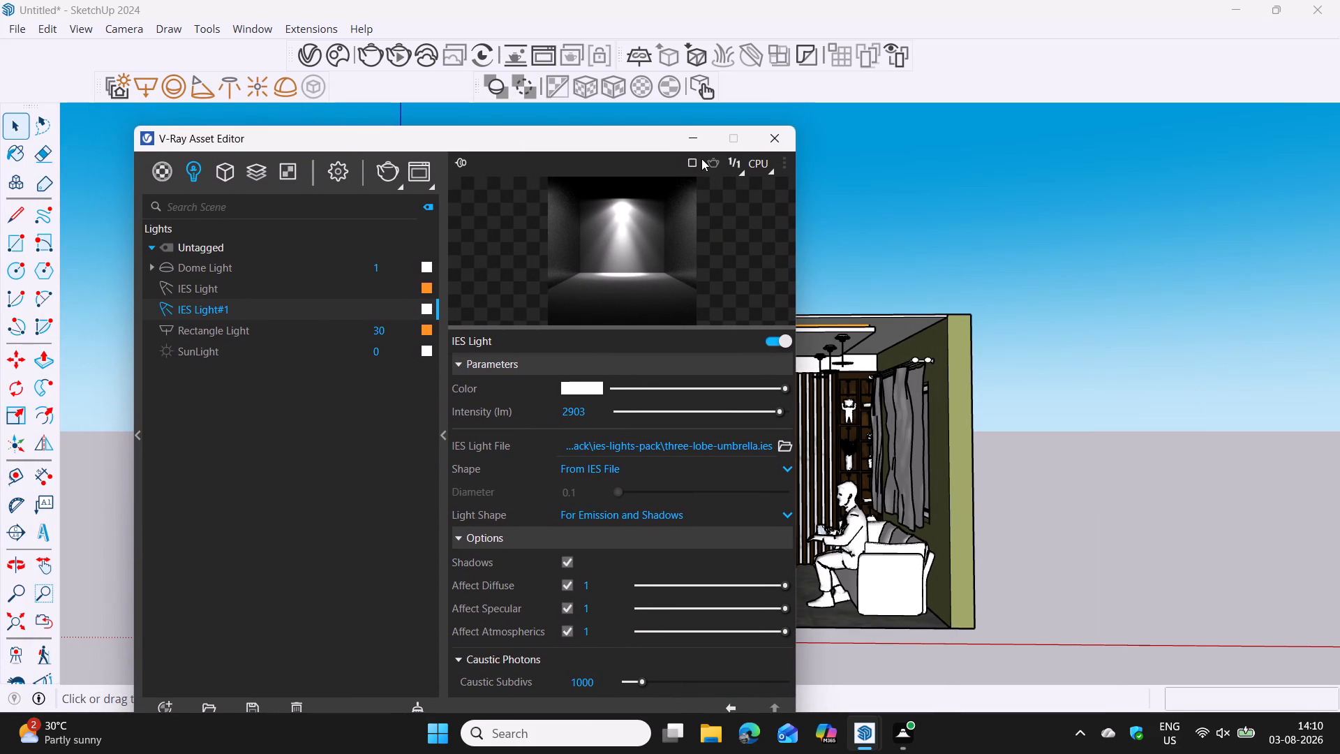
{"action": "left_click", "coordinate": [784, 142]}
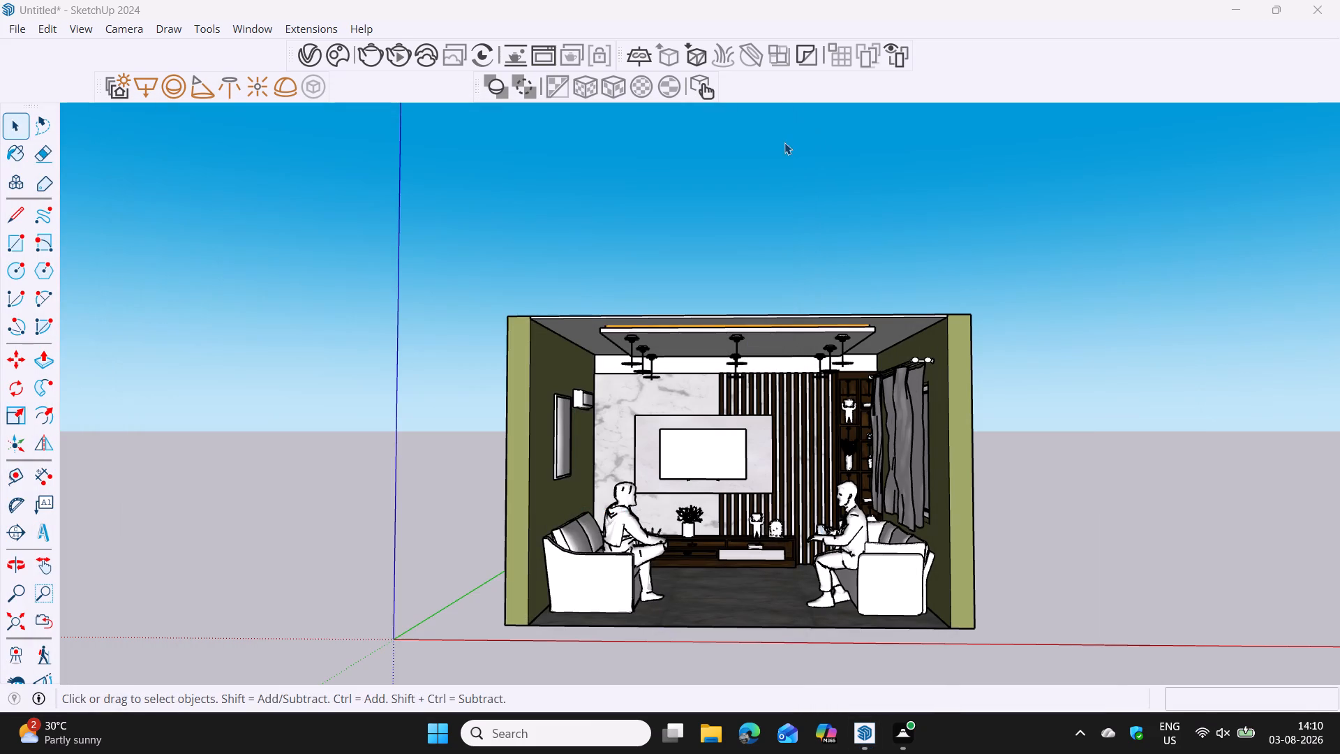
Draw a V-Ray Rectangle Light spanning the room's whole open front, from one upper inner corner to the diagonally opposite floor corner.
{"action": "left_click", "coordinate": [140, 92]}
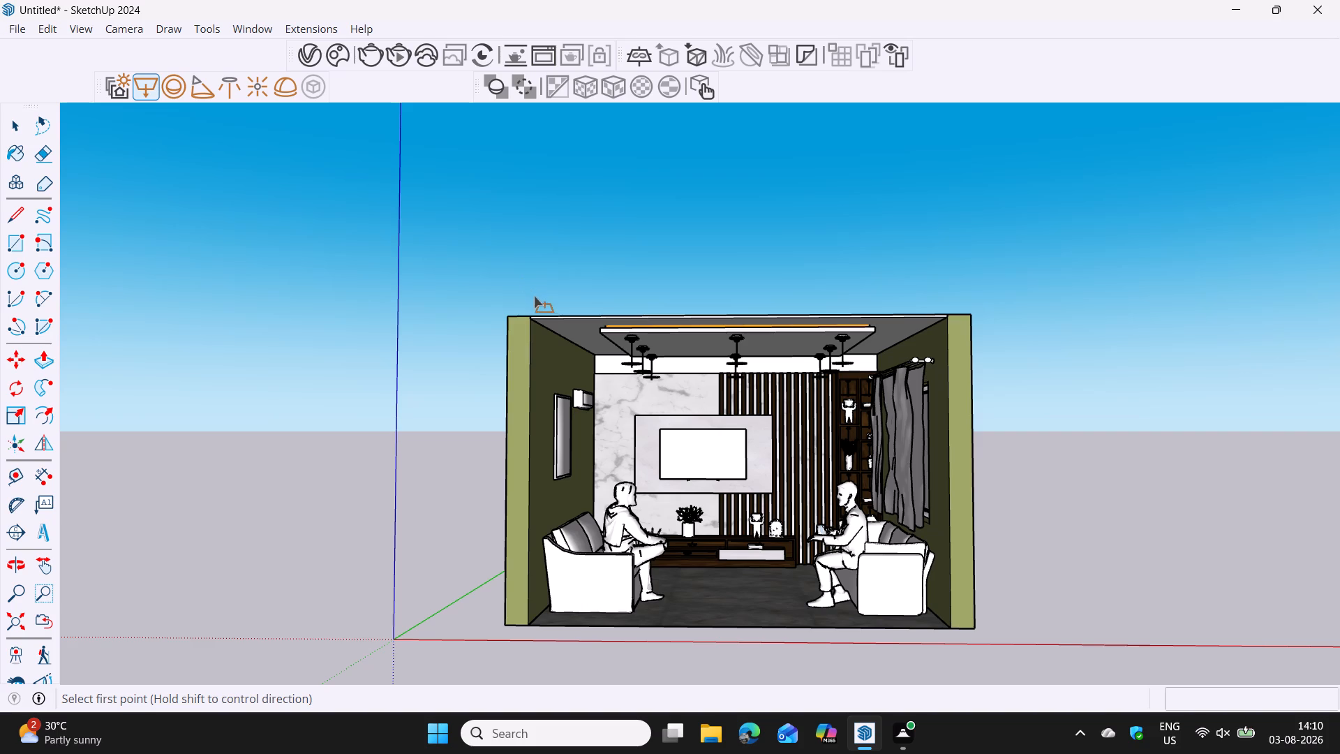
{"action": "middle_click_drag", "start_coordinate": [583, 407], "coordinate": [549, 316], "text": "shift"}
{"action": "middle_click_drag", "start_coordinate": [568, 343], "coordinate": [563, 399]}
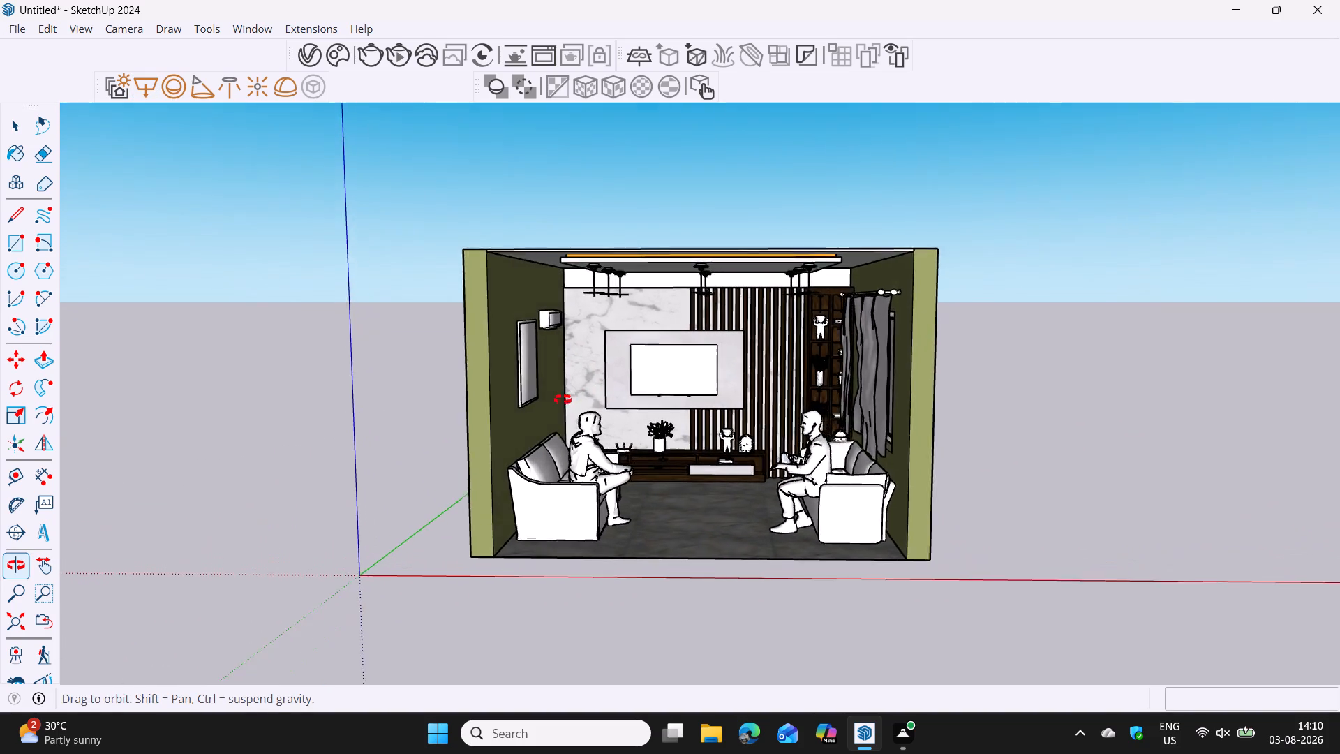
{"action": "middle_click_drag", "start_coordinate": [563, 399], "coordinate": [529, 406]}
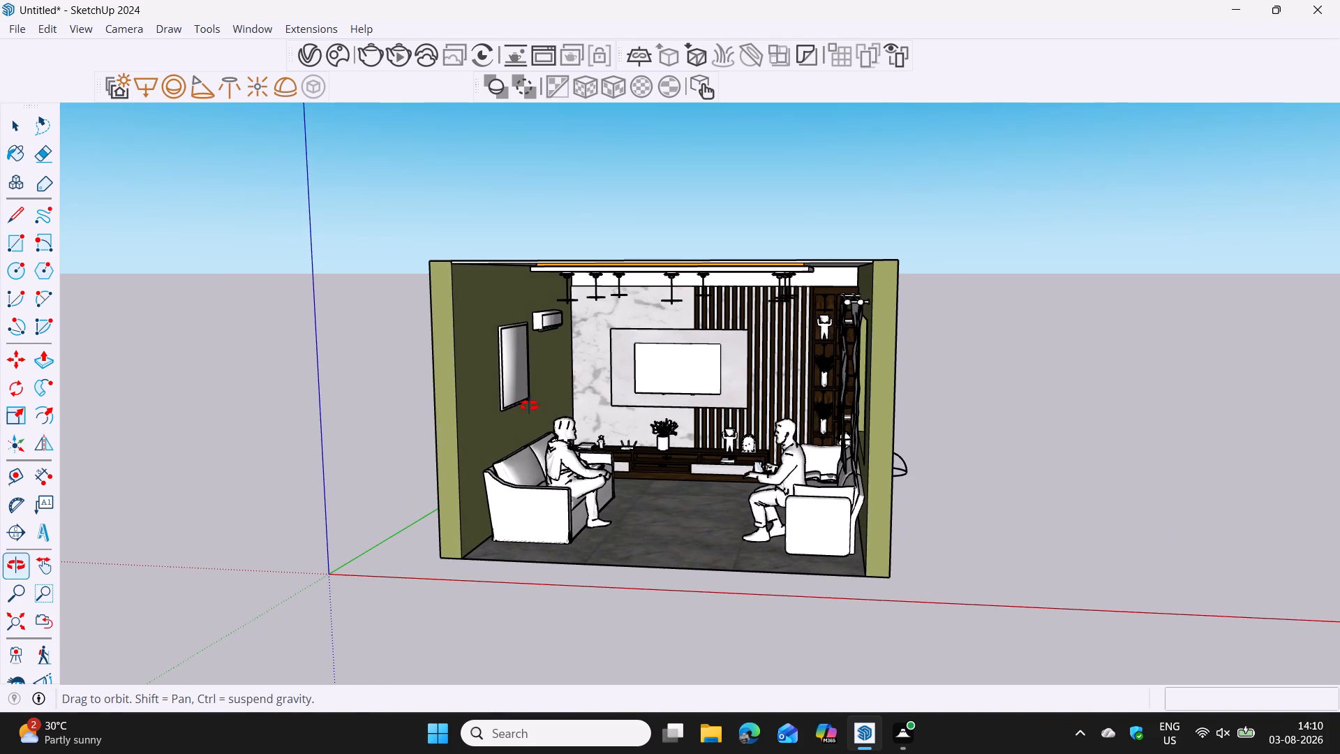
{"action": "middle_click_drag", "start_coordinate": [529, 406], "coordinate": [567, 380]}
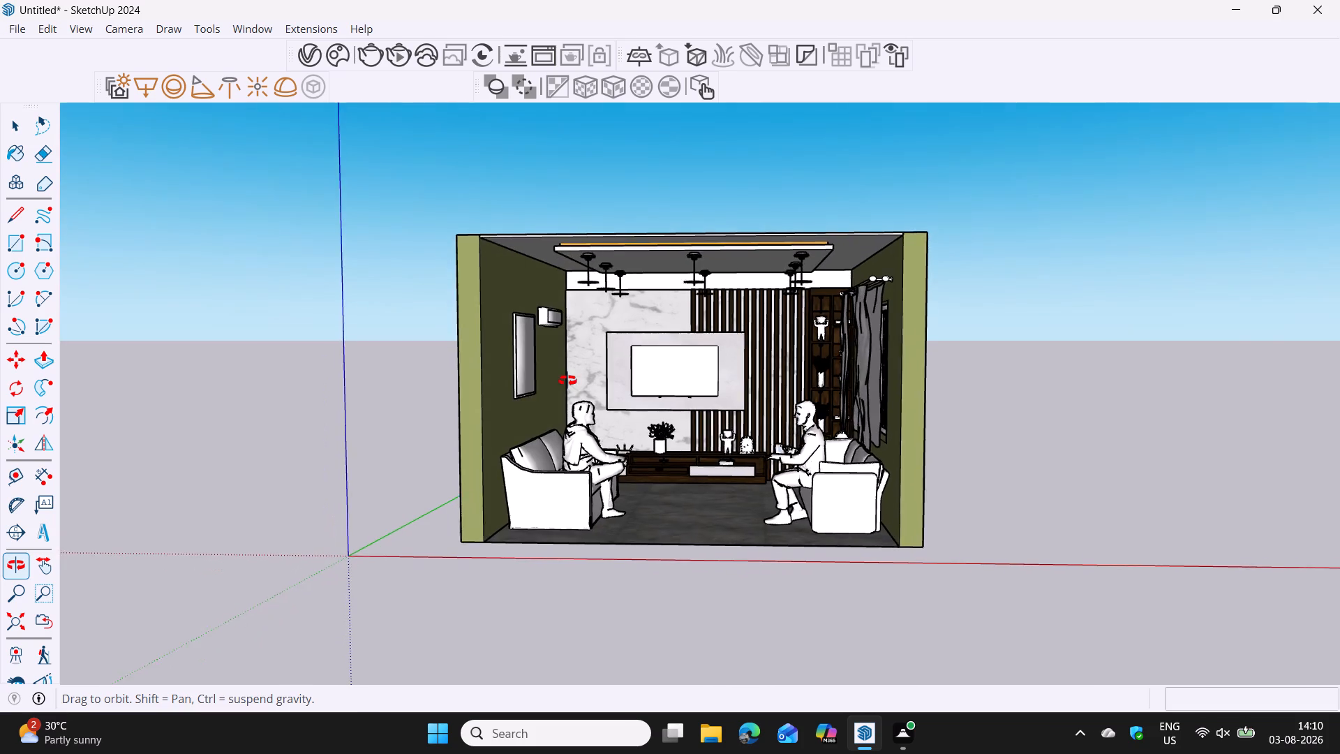
{"action": "middle_click_drag", "start_coordinate": [567, 380], "coordinate": [578, 385]}
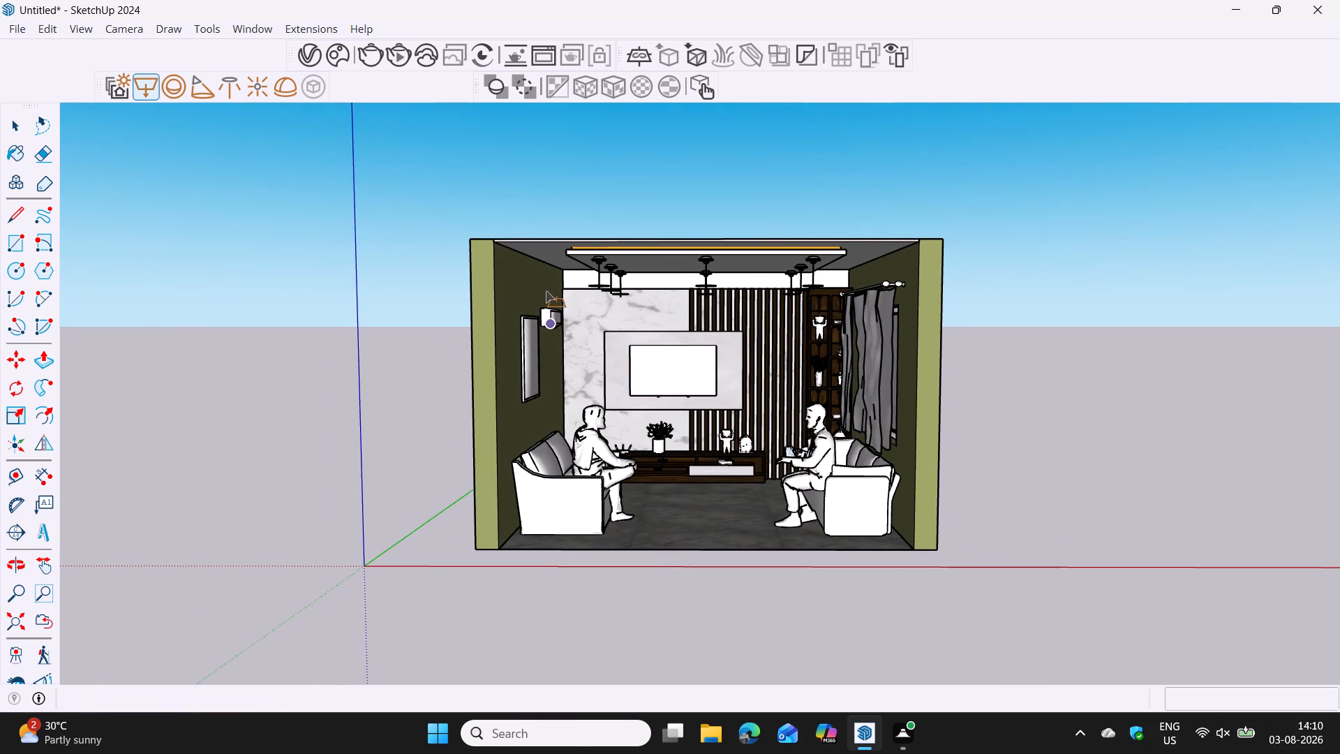
{"action": "middle_click_drag", "start_coordinate": [545, 289], "coordinate": [560, 322]}
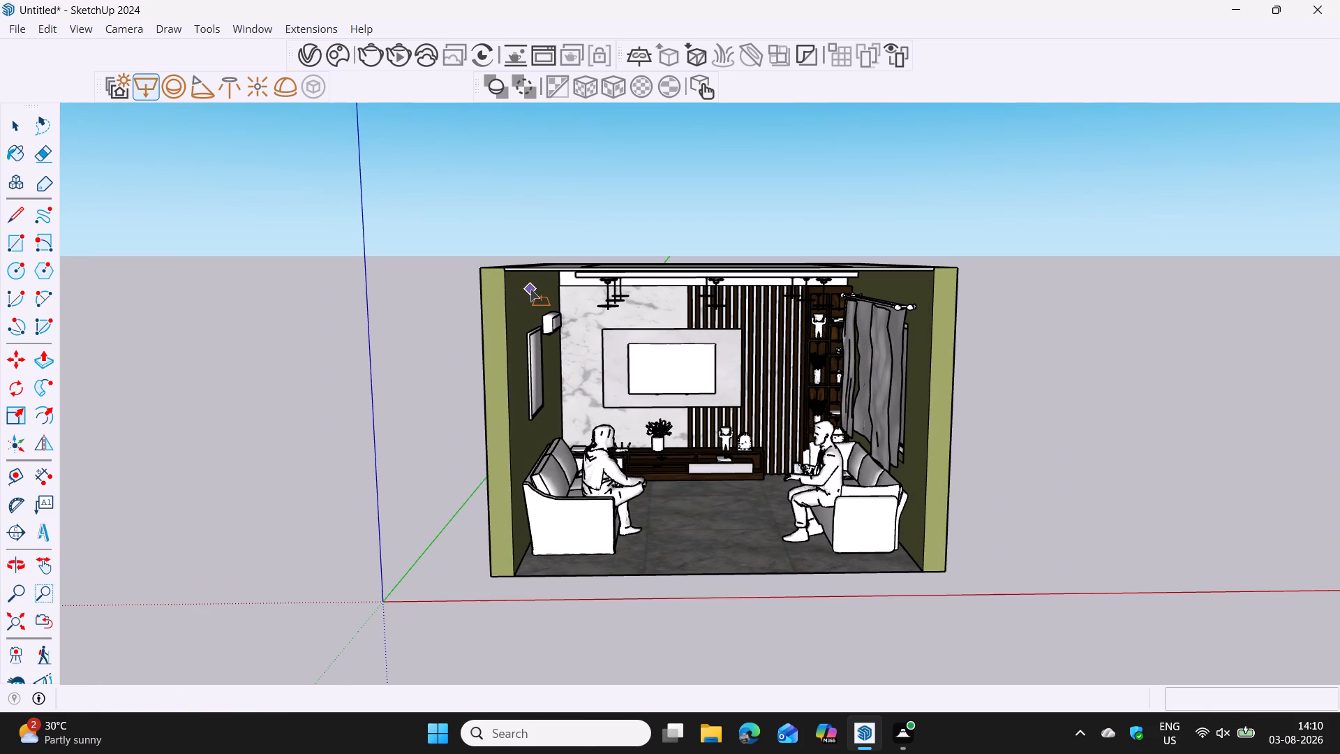
{"action": "left_click", "coordinate": [530, 289]}
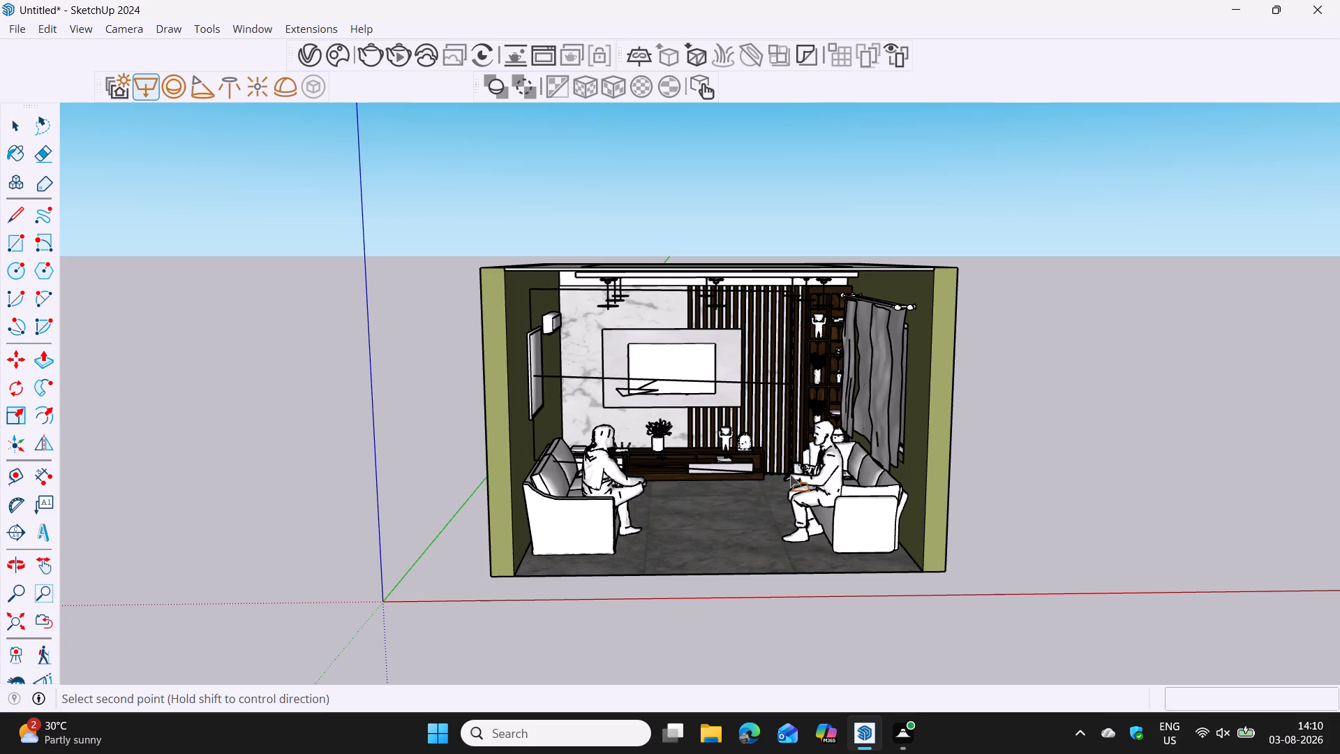
{"action": "key", "text": "Right"}
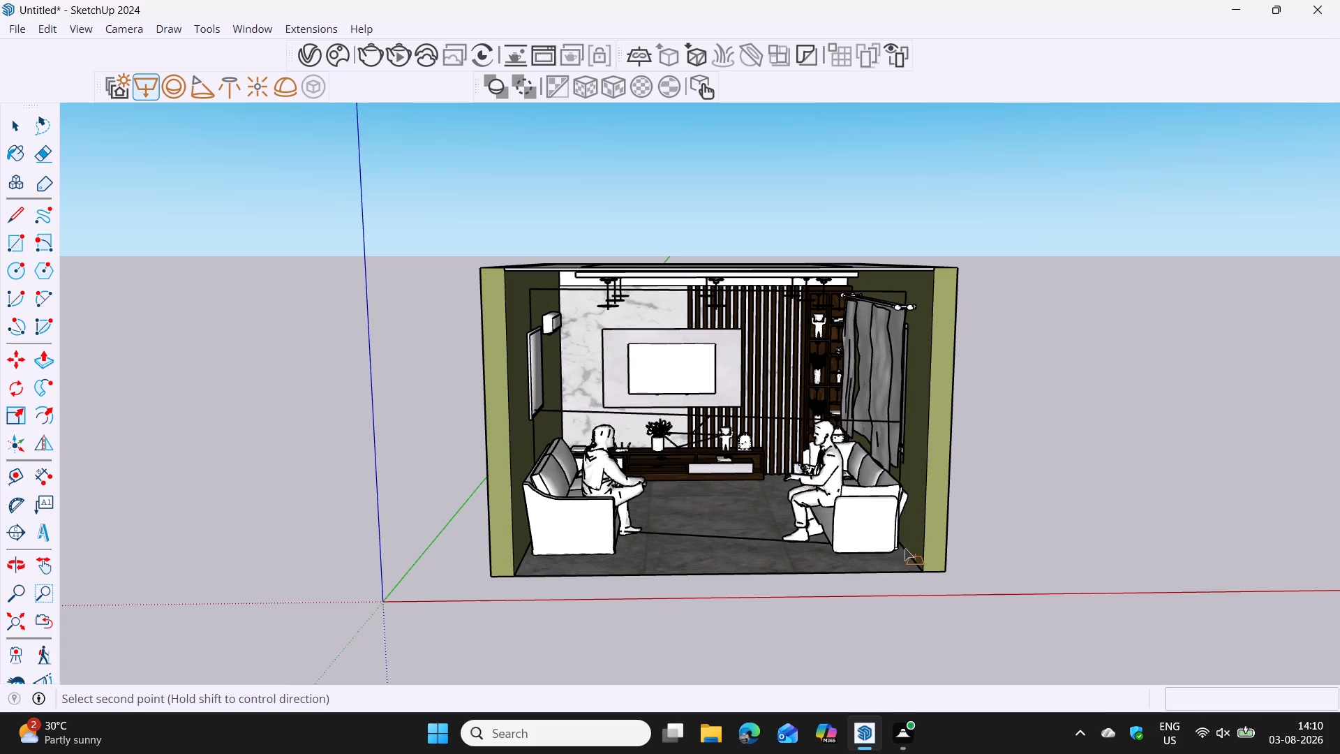
{"action": "key", "text": "Escape"}
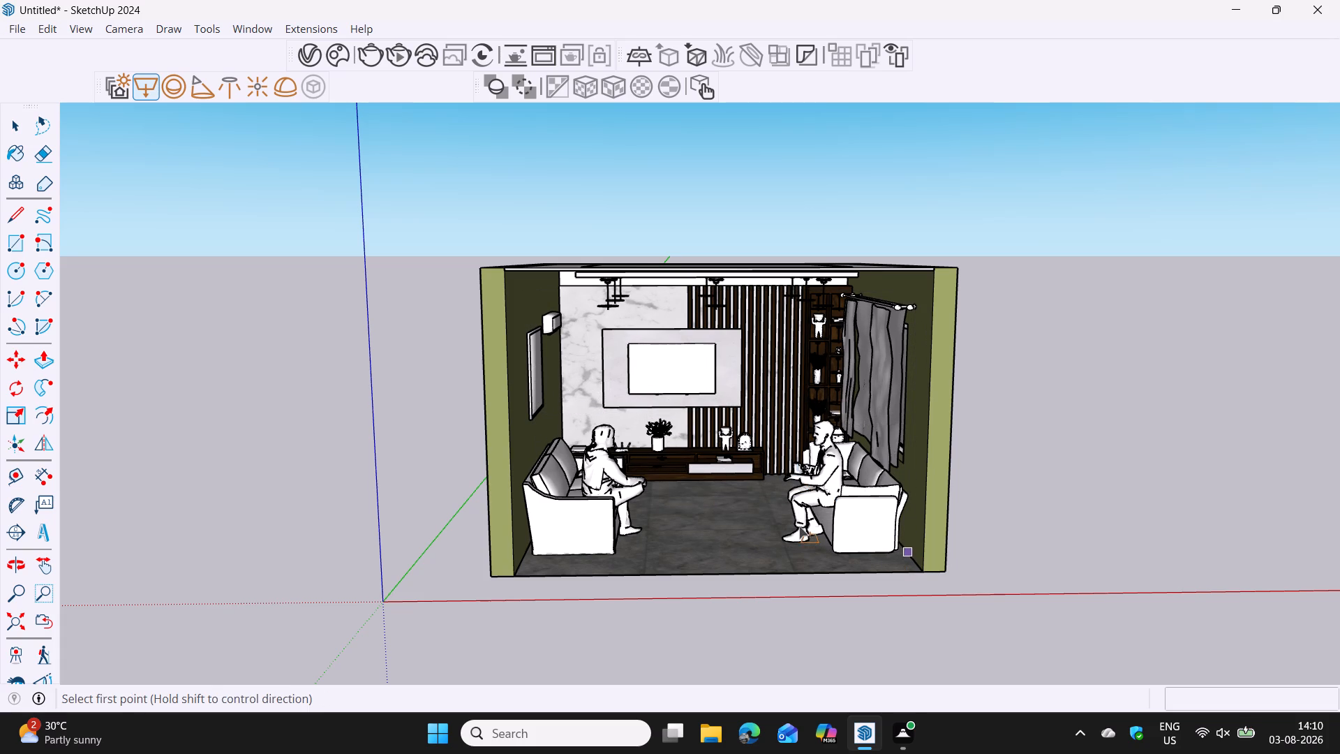
{"action": "left_click", "coordinate": [507, 273]}
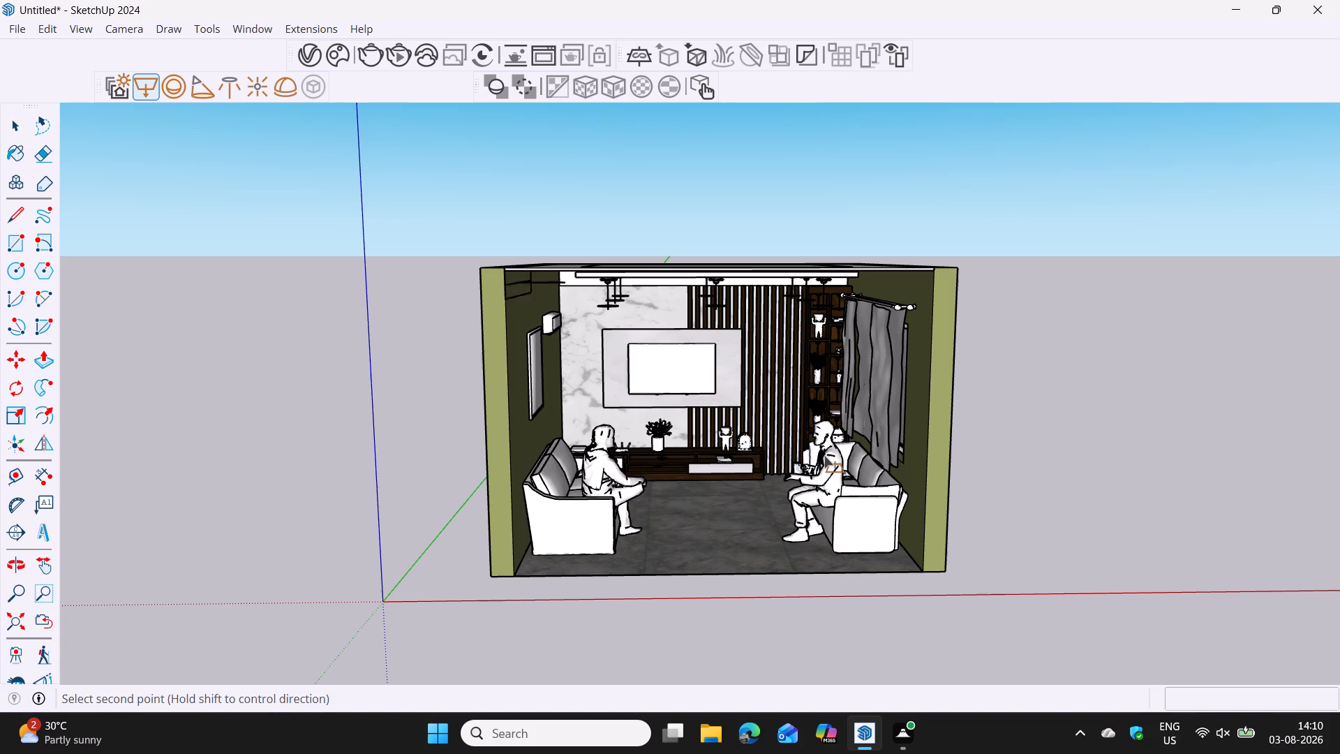
{"action": "left_click", "coordinate": [923, 571]}
{"action": "key", "text": "space"}
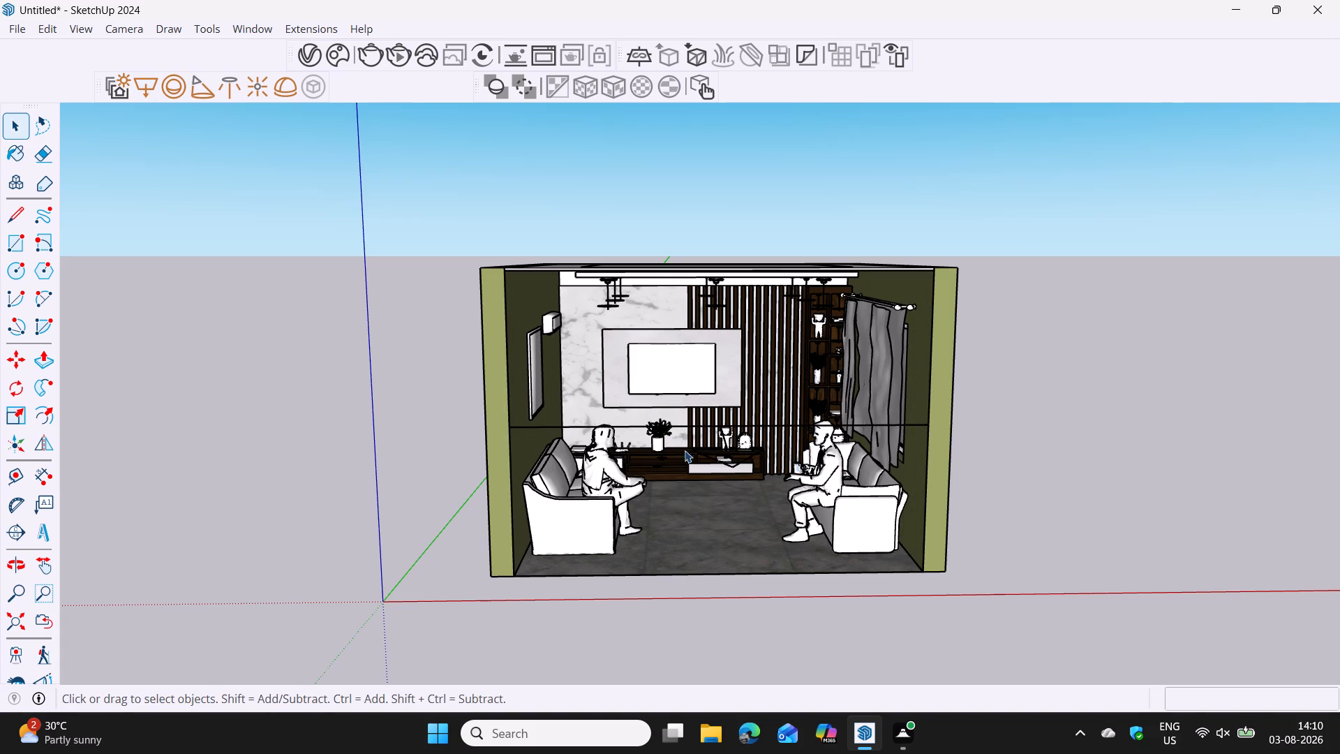
Flip the new rectangle light so its direction arrow points into the room.
{"action": "middle_click_drag", "start_coordinate": [1158, 460], "coordinate": [686, 498]}
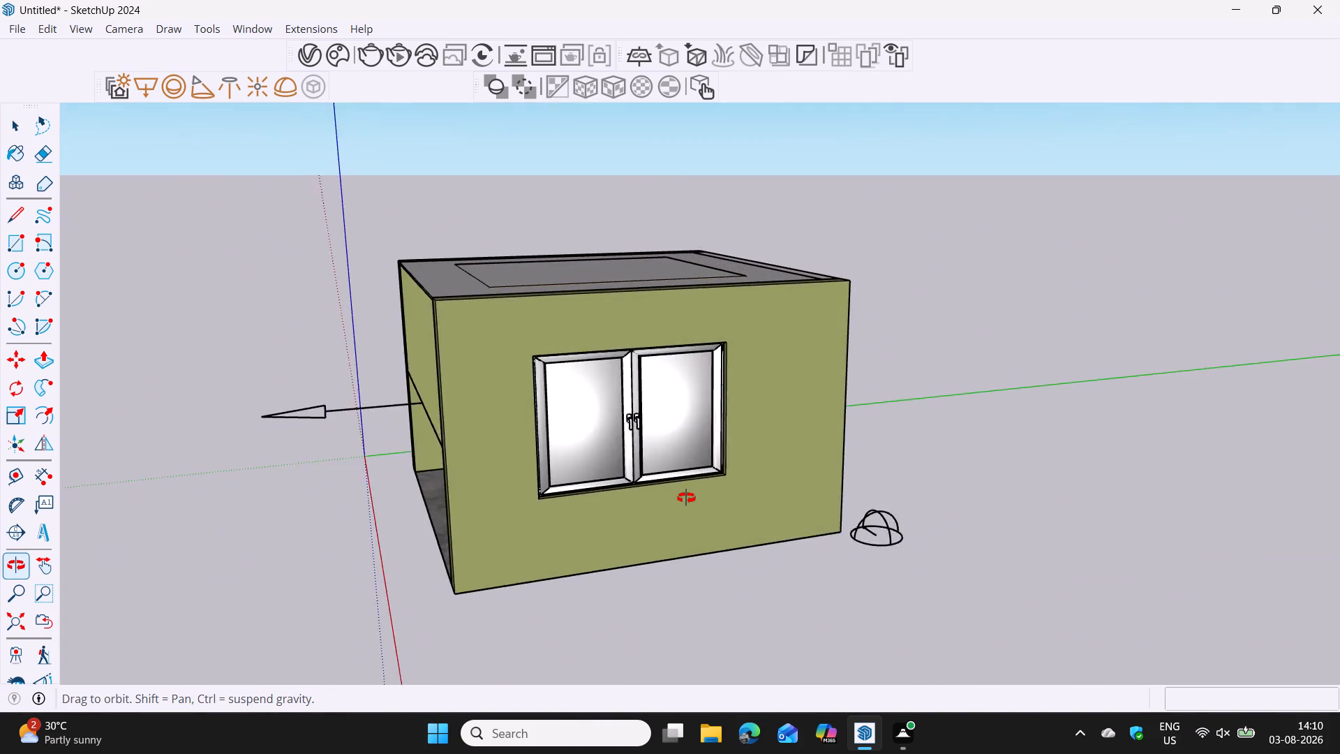
{"action": "middle_click_drag", "start_coordinate": [686, 498], "coordinate": [655, 502]}
{"action": "middle_click_drag", "start_coordinate": [359, 418], "coordinate": [389, 426]}
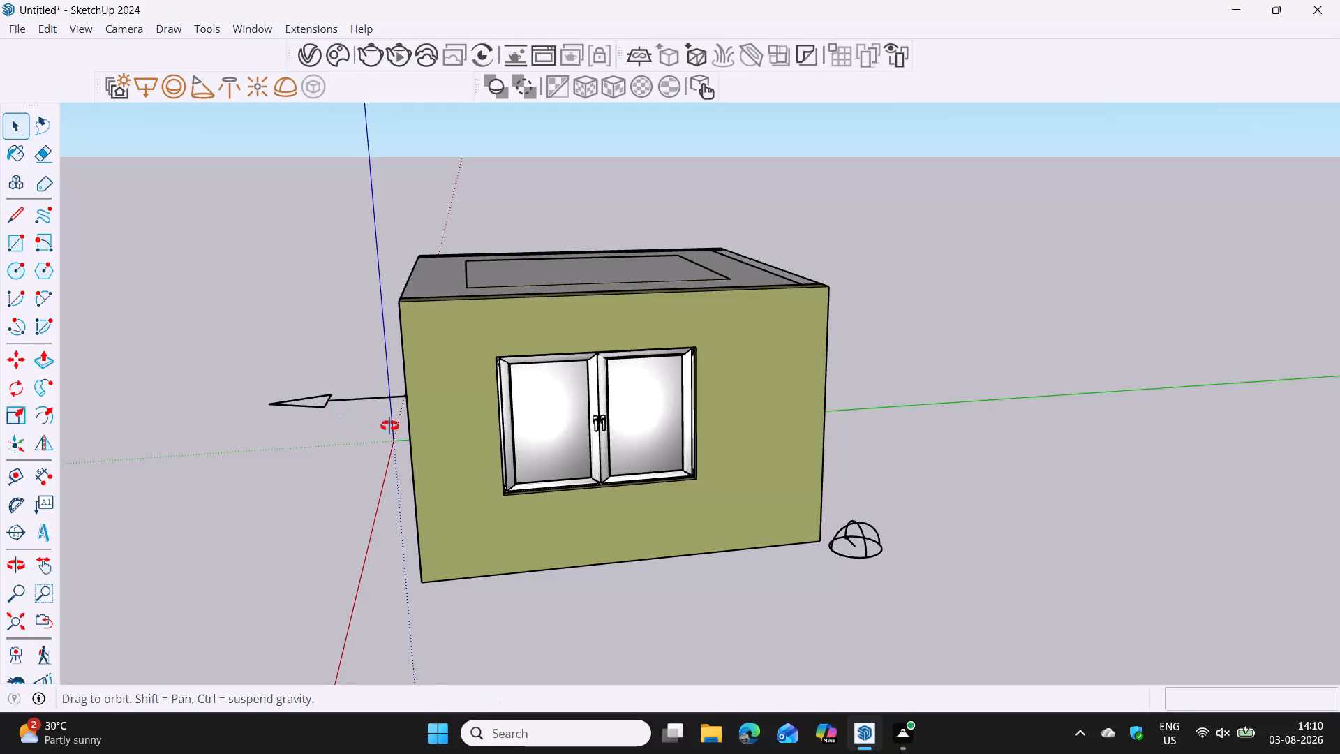
{"action": "middle_click_drag", "start_coordinate": [389, 426], "coordinate": [472, 428]}
{"action": "left_click", "coordinate": [311, 445]}
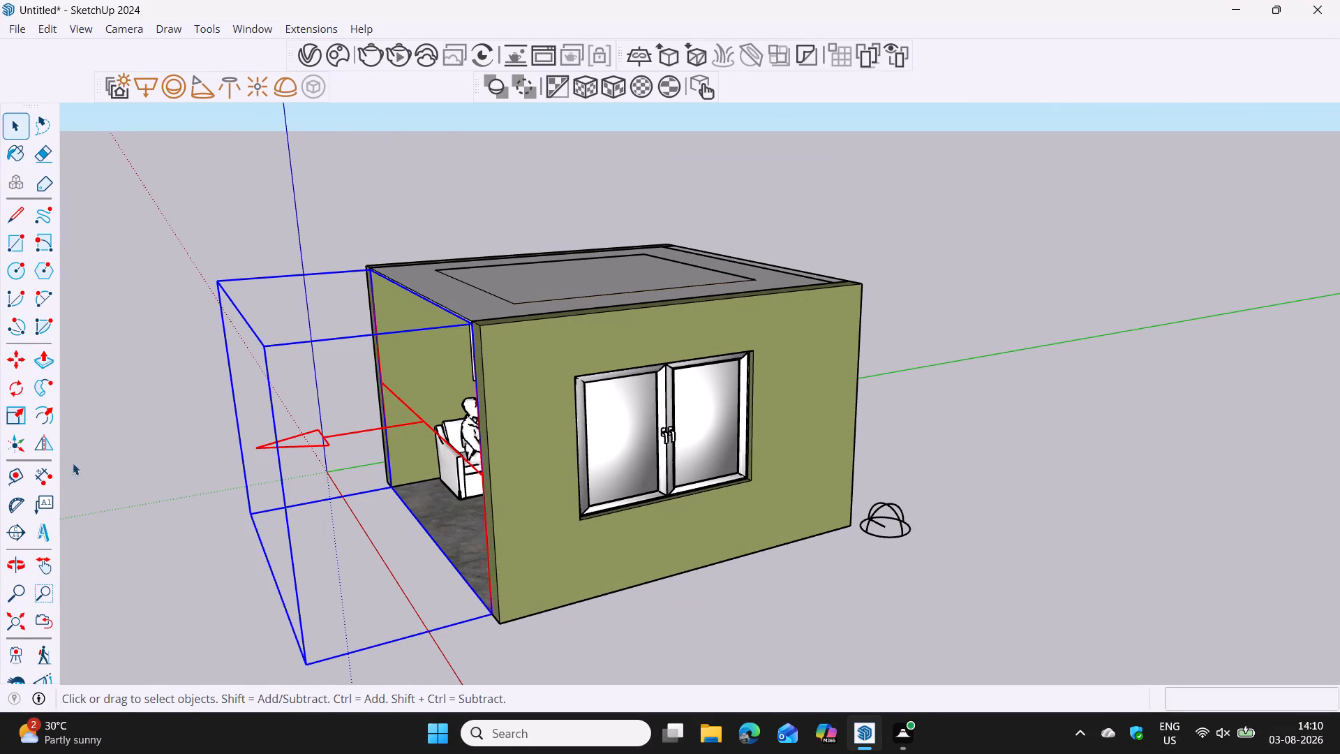
{"action": "left_click", "coordinate": [46, 443]}
{"action": "double_click", "coordinate": [407, 645]}
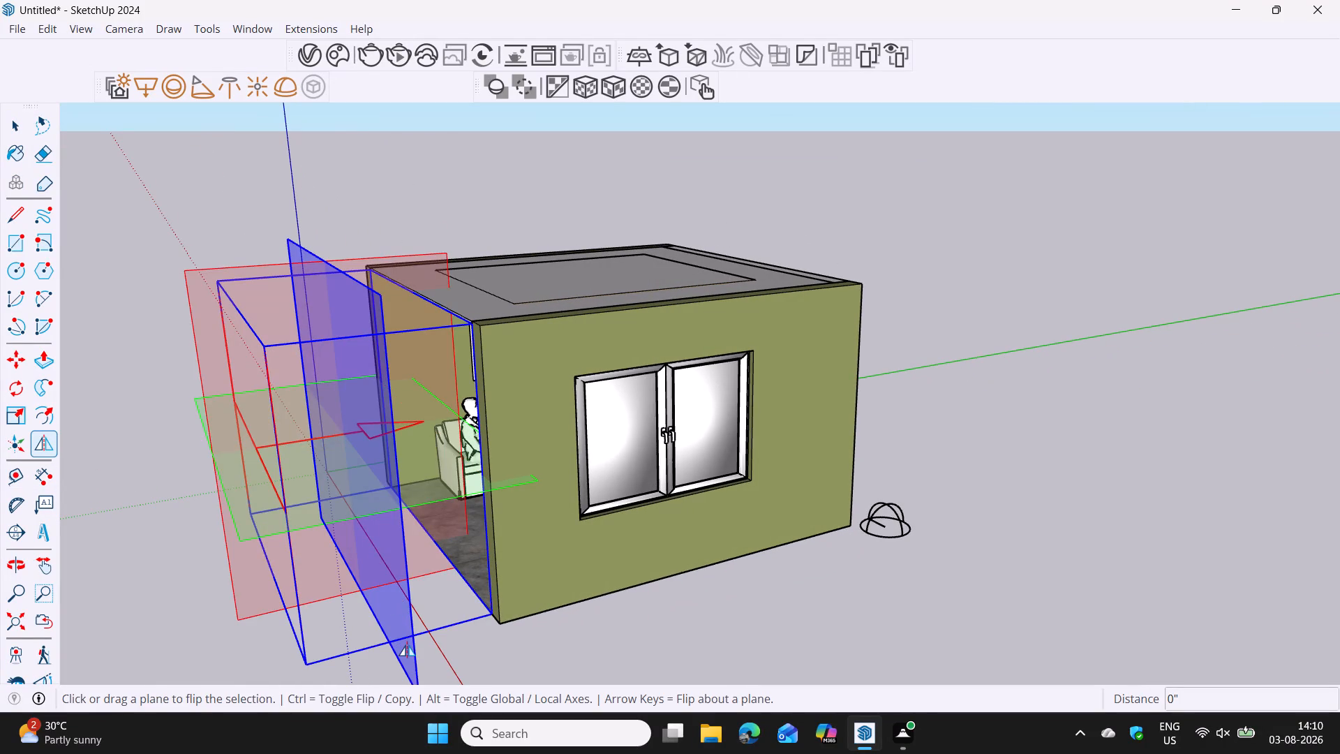
{"action": "key", "text": "space"}
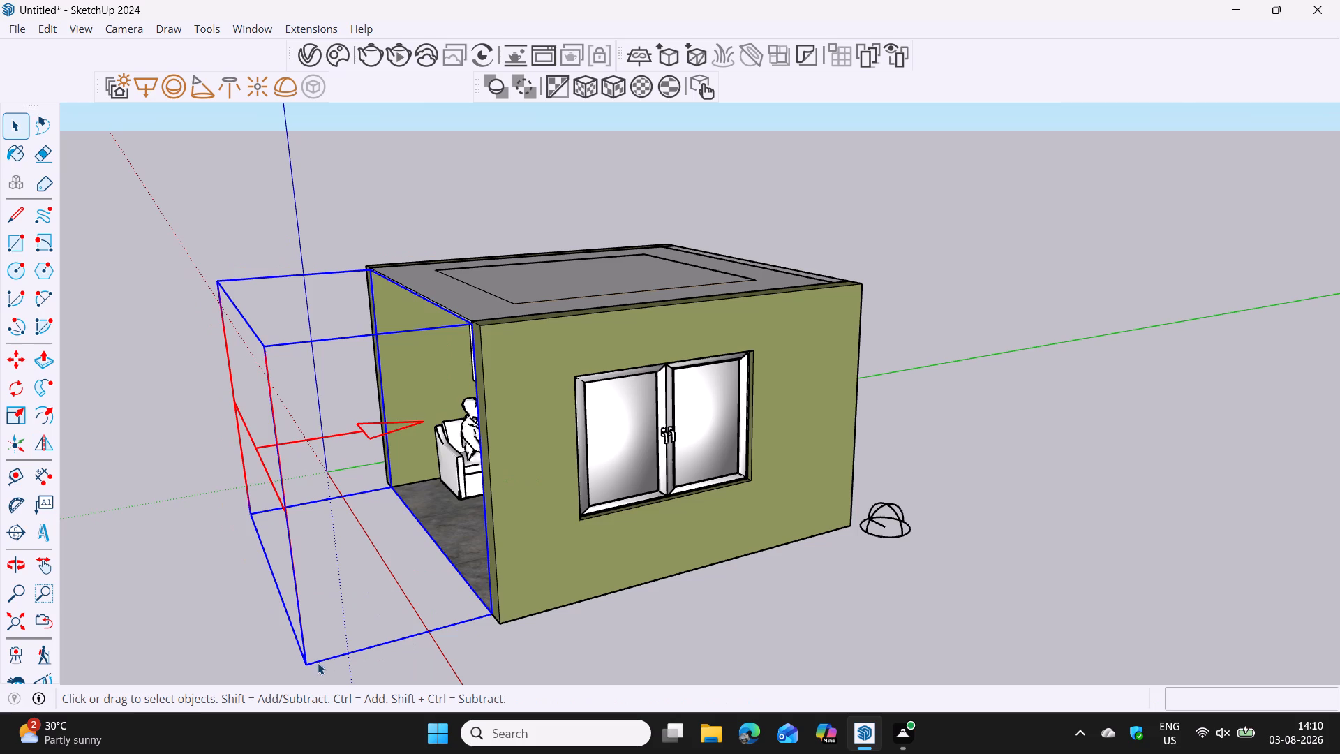
Move the flipped rectangle light about 5' along the green axis, back towards the room's open front.
{"action": "left_click", "coordinate": [309, 662]}
{"action": "left_click", "coordinate": [304, 654]}
{"action": "key", "text": "m"}
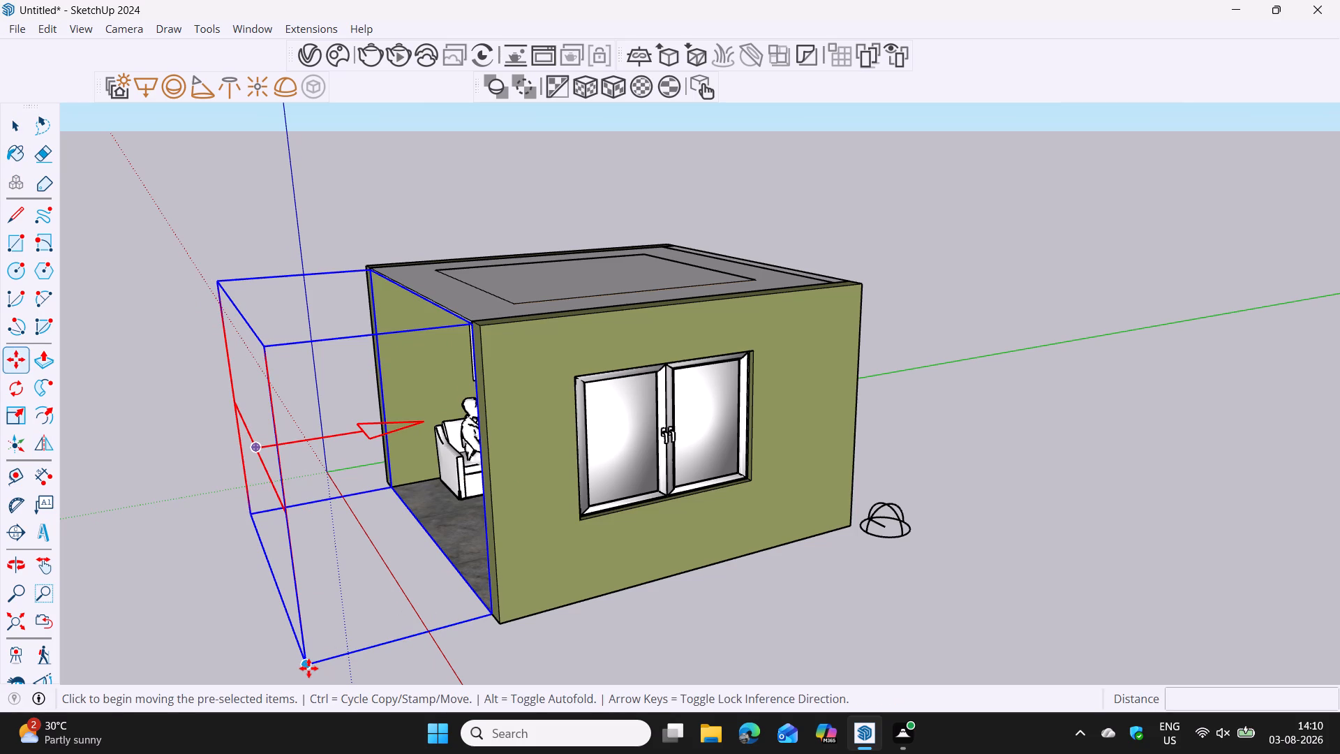
{"action": "left_click", "coordinate": [306, 667]}
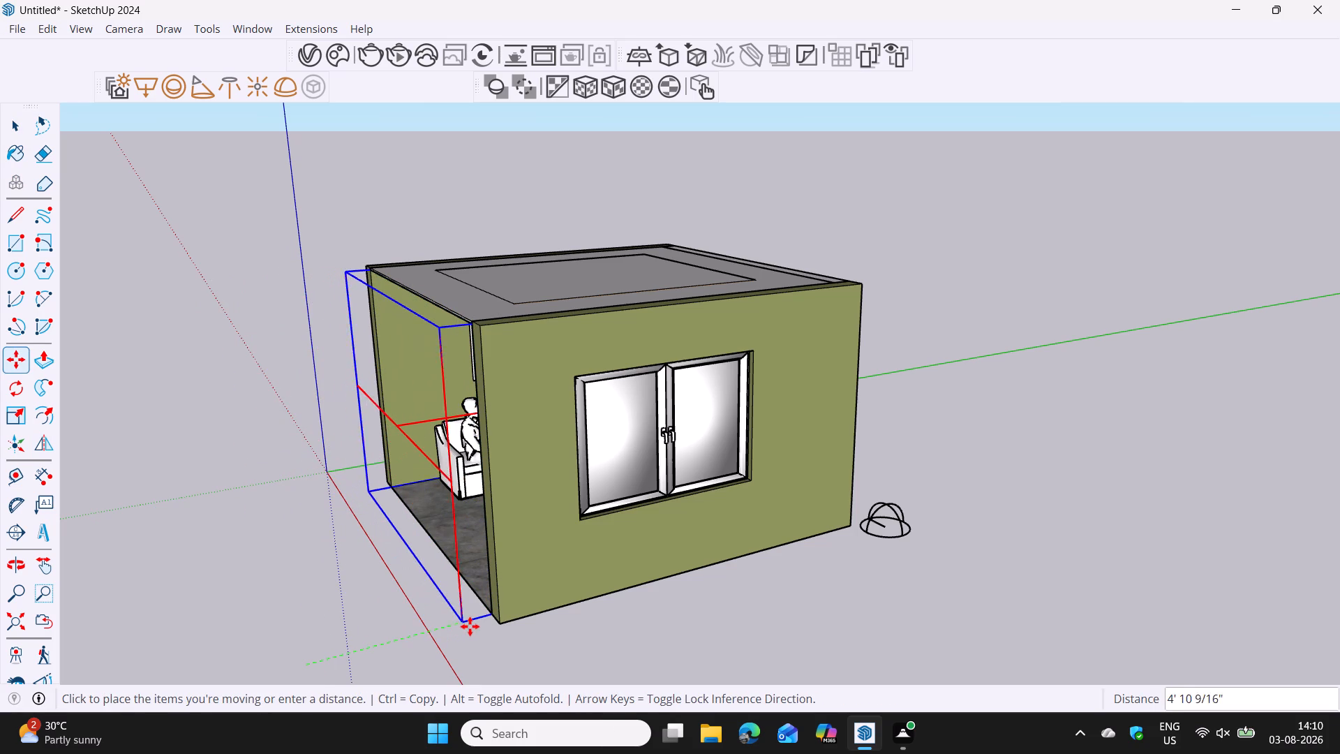
{"action": "left_click", "coordinate": [475, 626]}
Show hidden back edges and scale the rectangle light's height down to 0.79 from its top.
{"action": "middle_click_drag", "start_coordinate": [408, 639], "coordinate": [758, 593]}
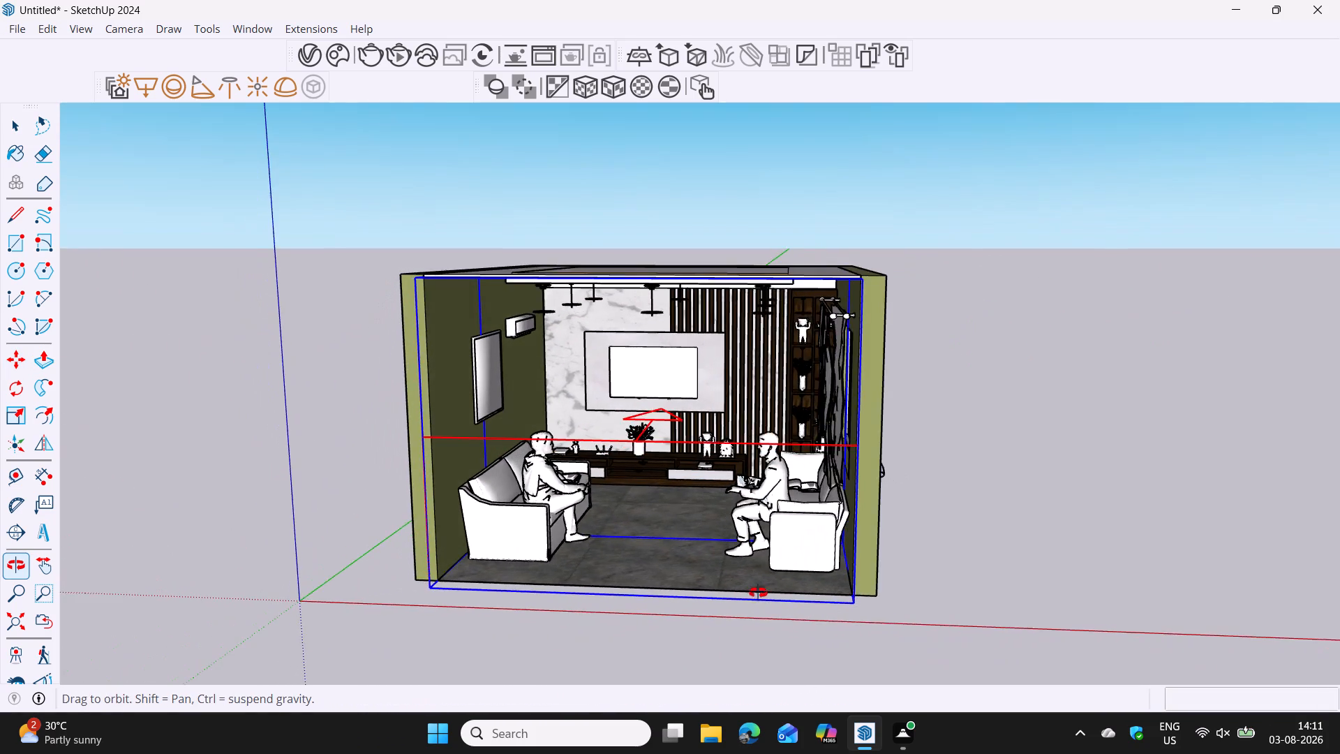
{"action": "middle_click_drag", "start_coordinate": [758, 593], "coordinate": [764, 591]}
{"action": "key", "text": "s"}
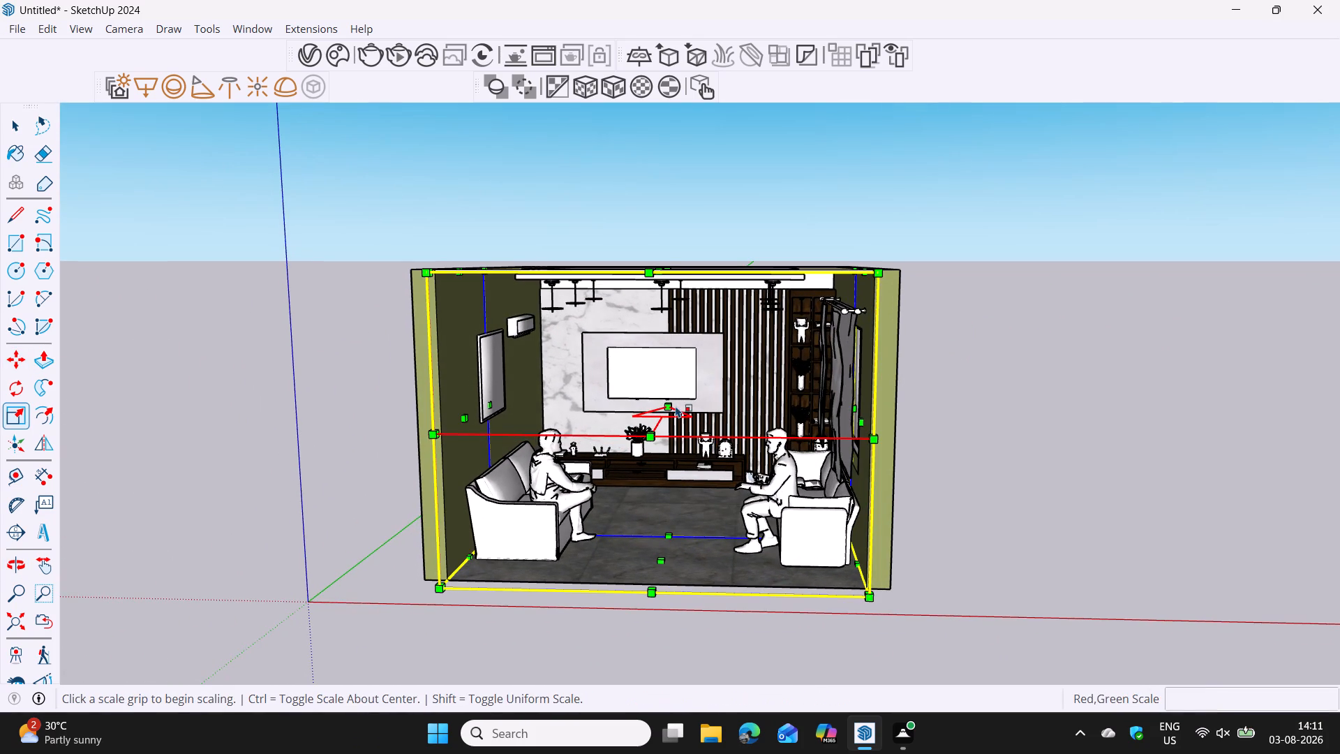
{"action": "scroll", "coordinate": [650, 269], "scroll_direction": "up", "scroll_amount": 3}
{"action": "key", "text": "k"}
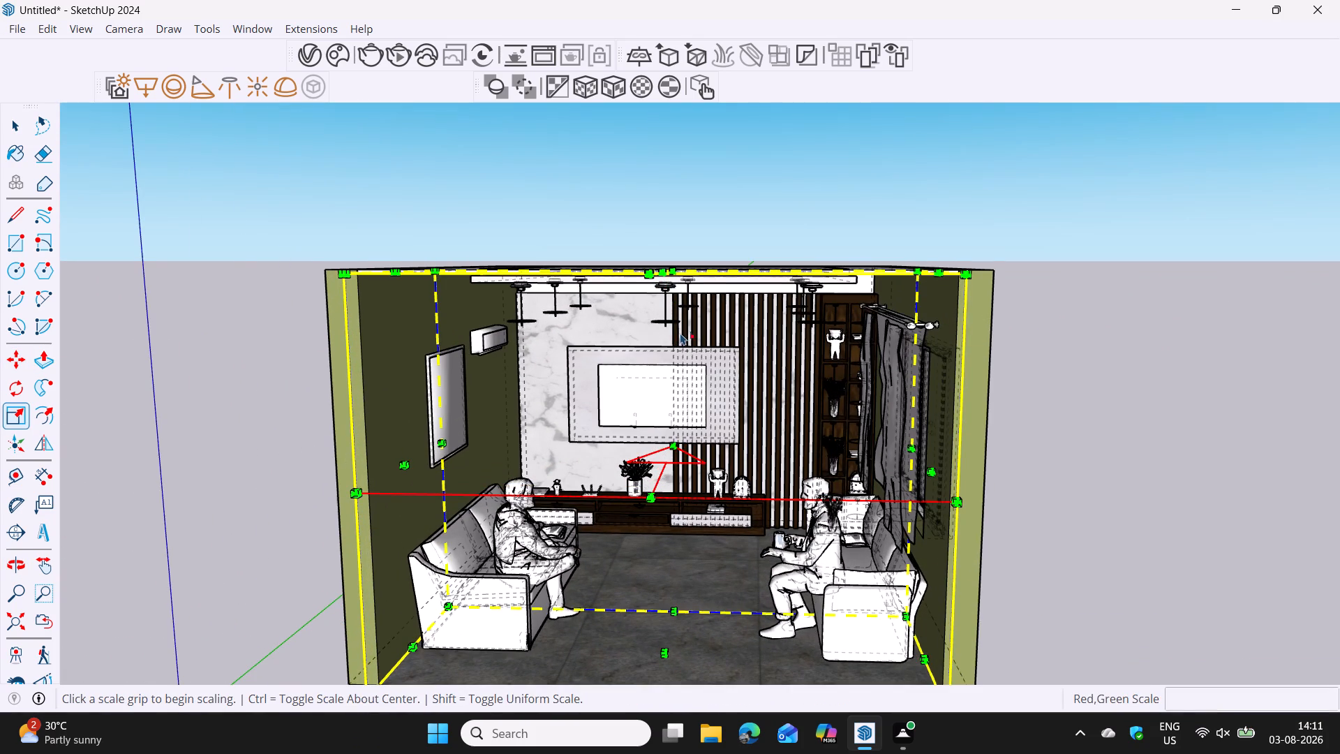
{"action": "middle_click_drag", "start_coordinate": [694, 346], "coordinate": [713, 370]}
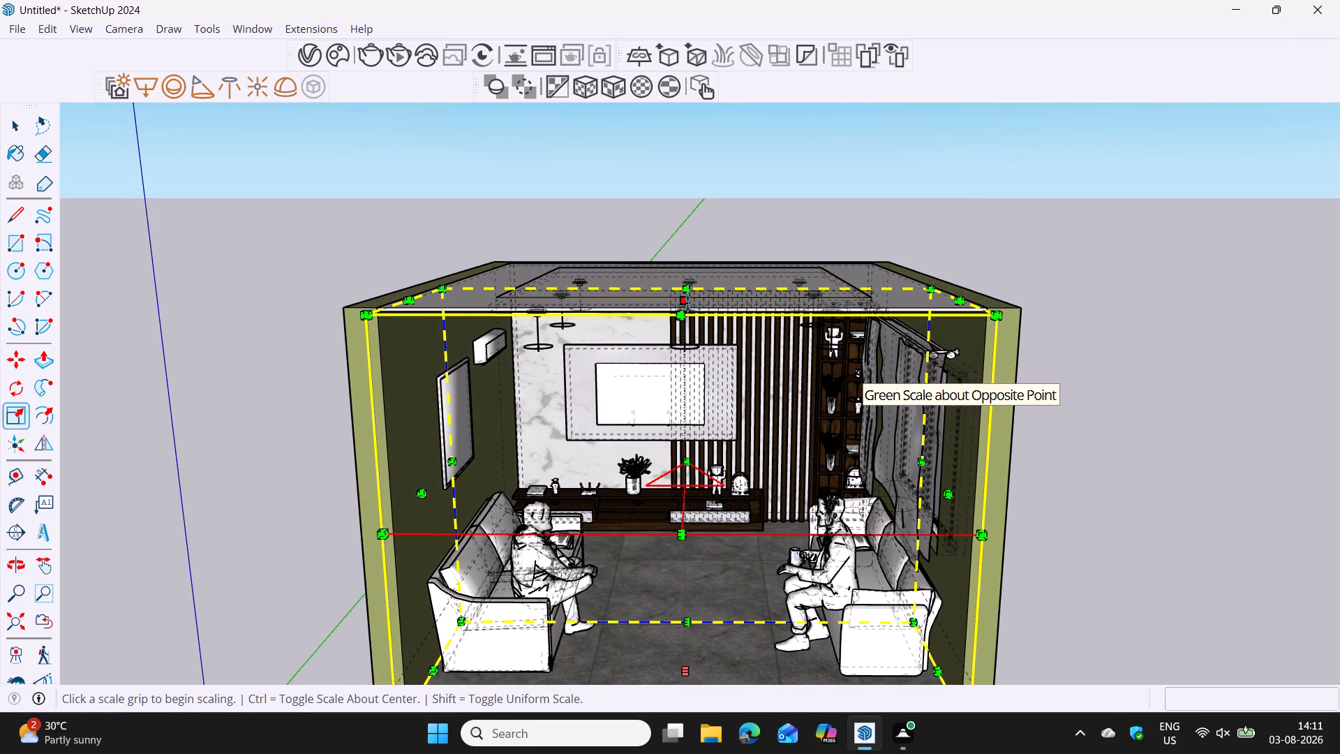
{"action": "left_click", "coordinate": [686, 299]}
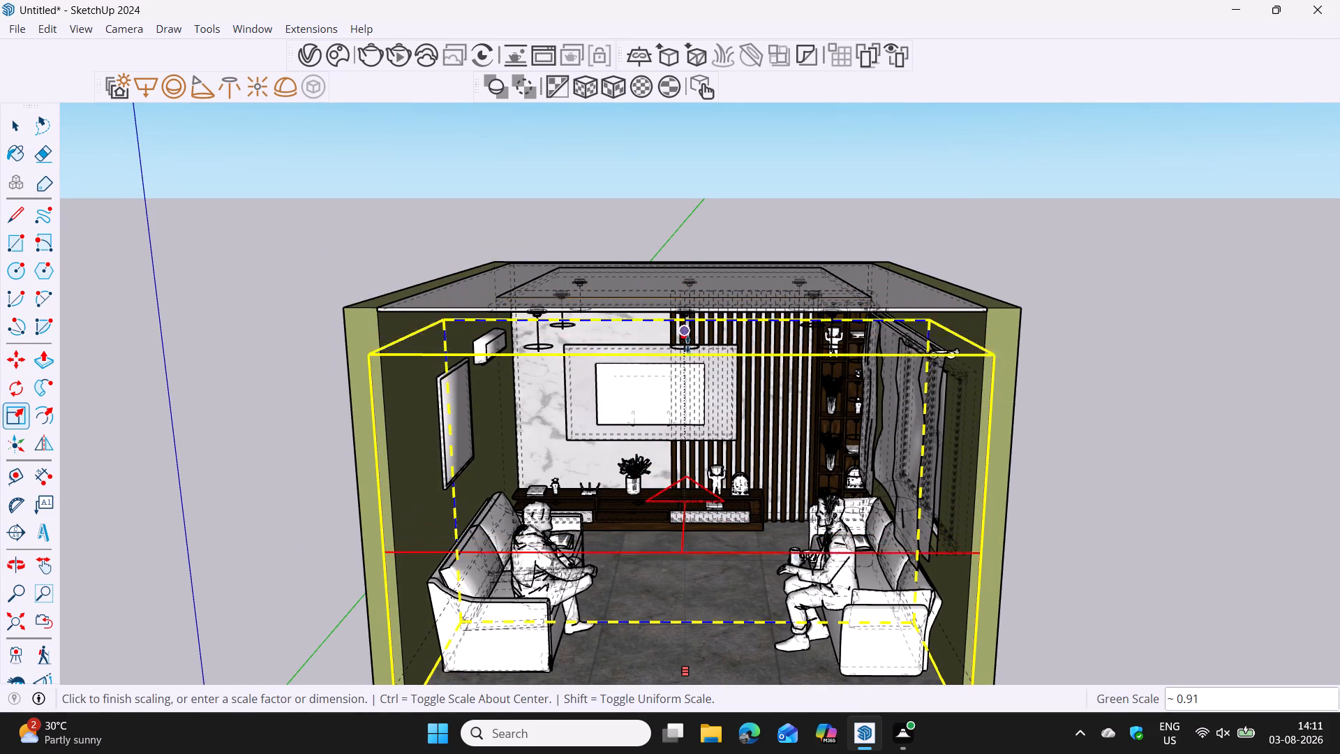
{"action": "middle_click_drag", "start_coordinate": [687, 346], "coordinate": [707, 290]}
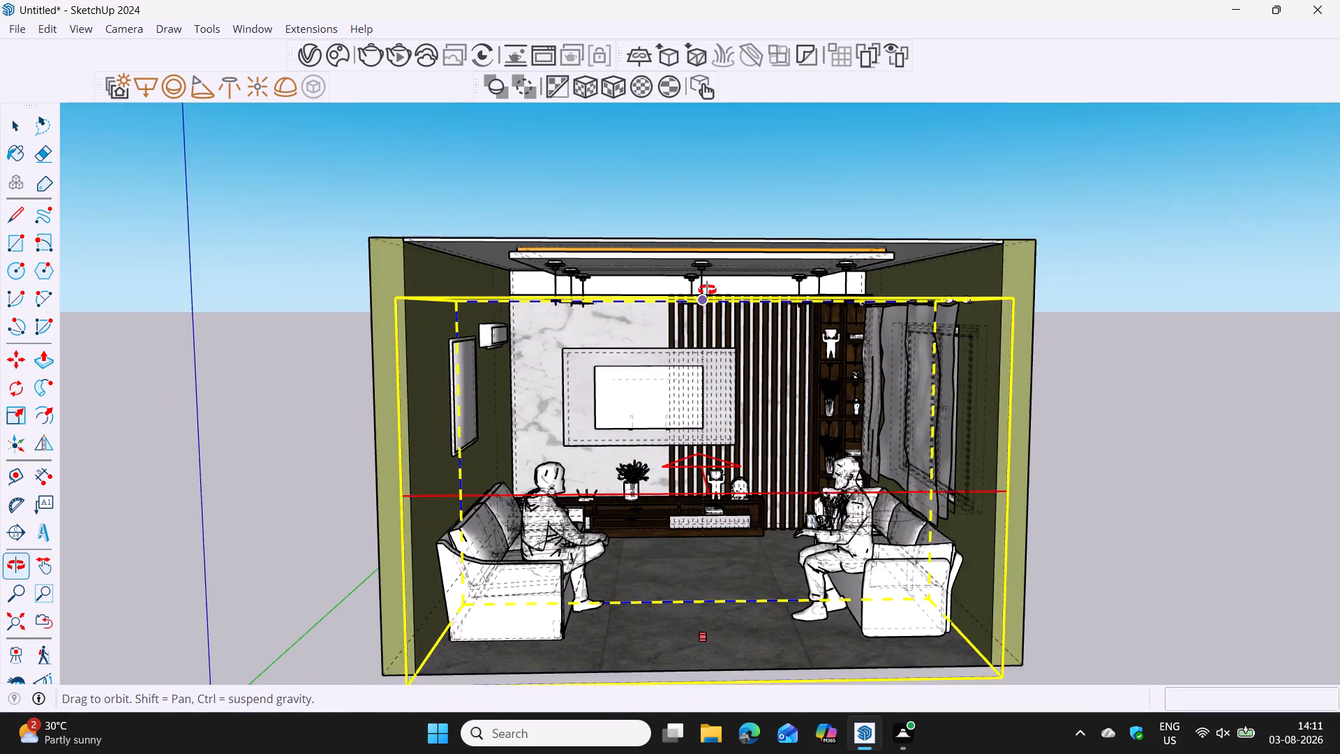
{"action": "middle_click_drag", "start_coordinate": [707, 290], "coordinate": [705, 281]}
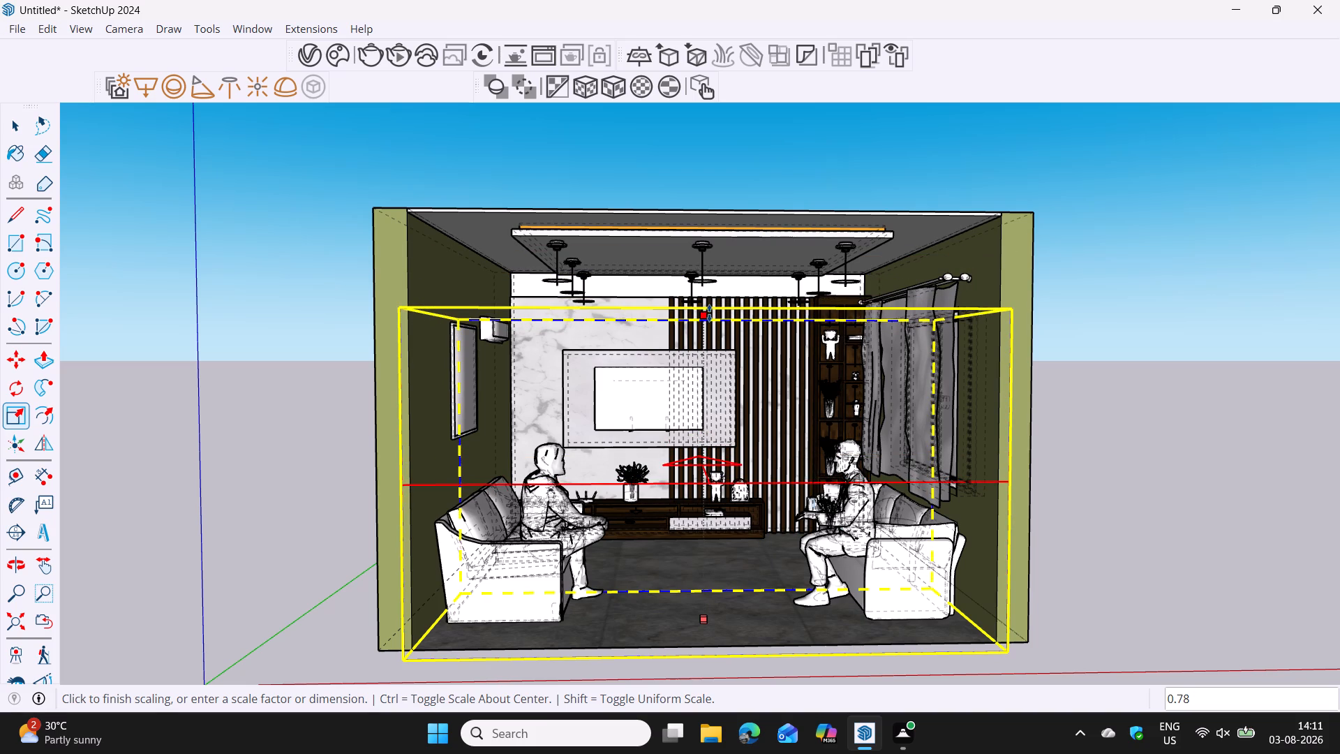
{"action": "left_click", "coordinate": [709, 312]}
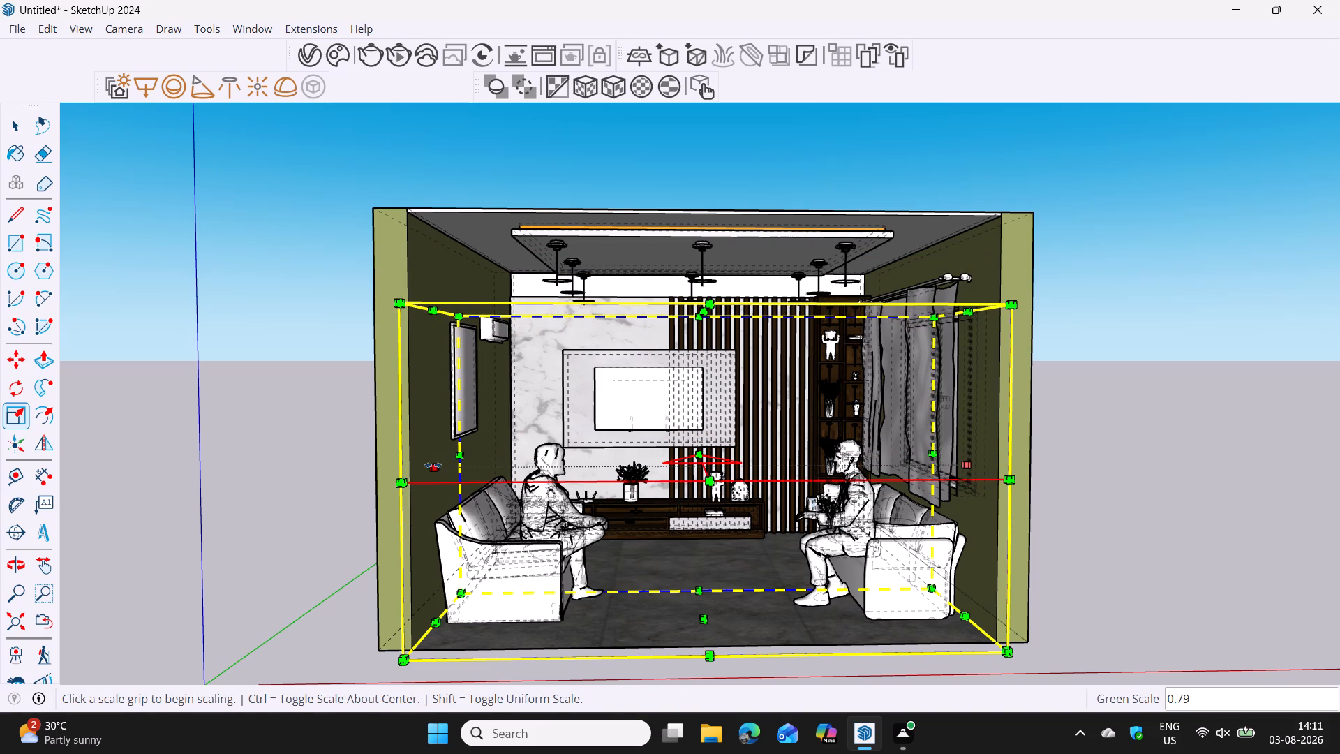
Scale the rectangle light's width to about 0.89 from the picture-frame wall side, with hidden back edges turned off.
{"action": "left_click", "coordinate": [433, 466]}
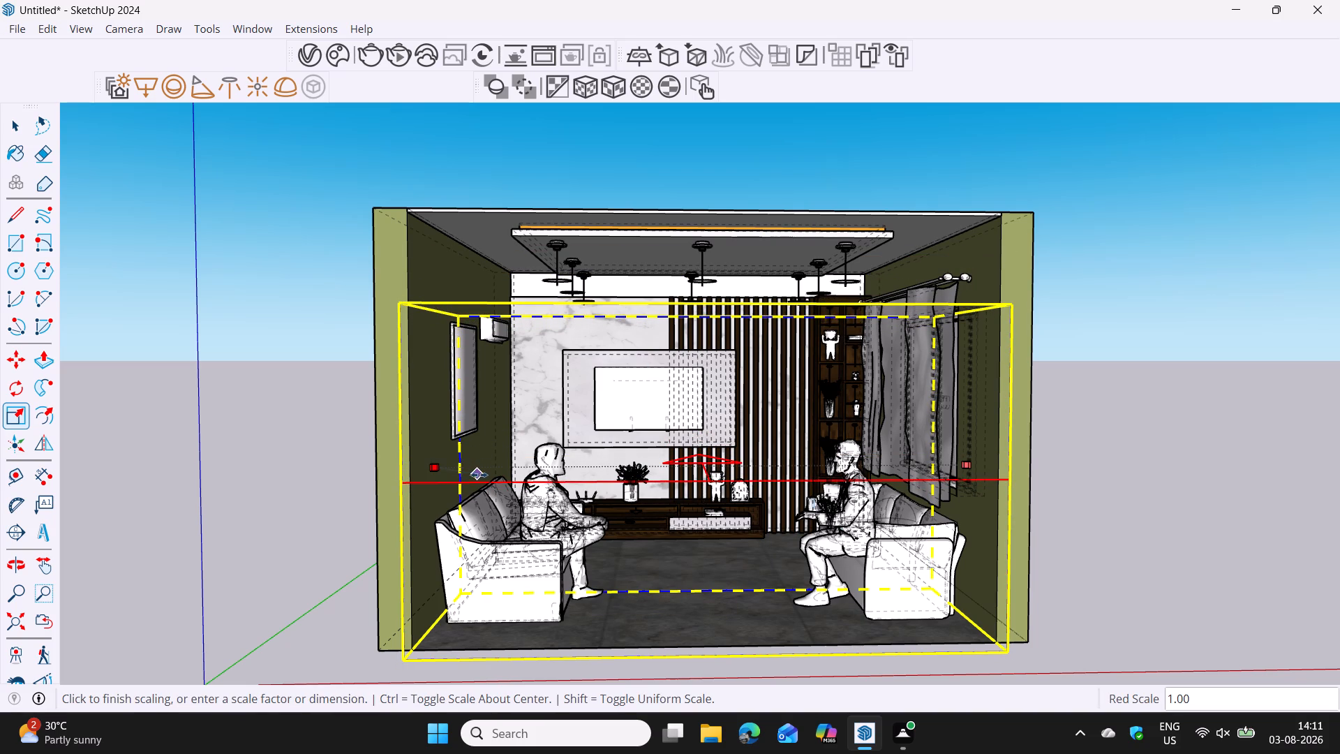
{"action": "right_click", "coordinate": [514, 466]}
{"action": "middle_click_drag", "start_coordinate": [515, 466], "coordinate": [522, 469]}
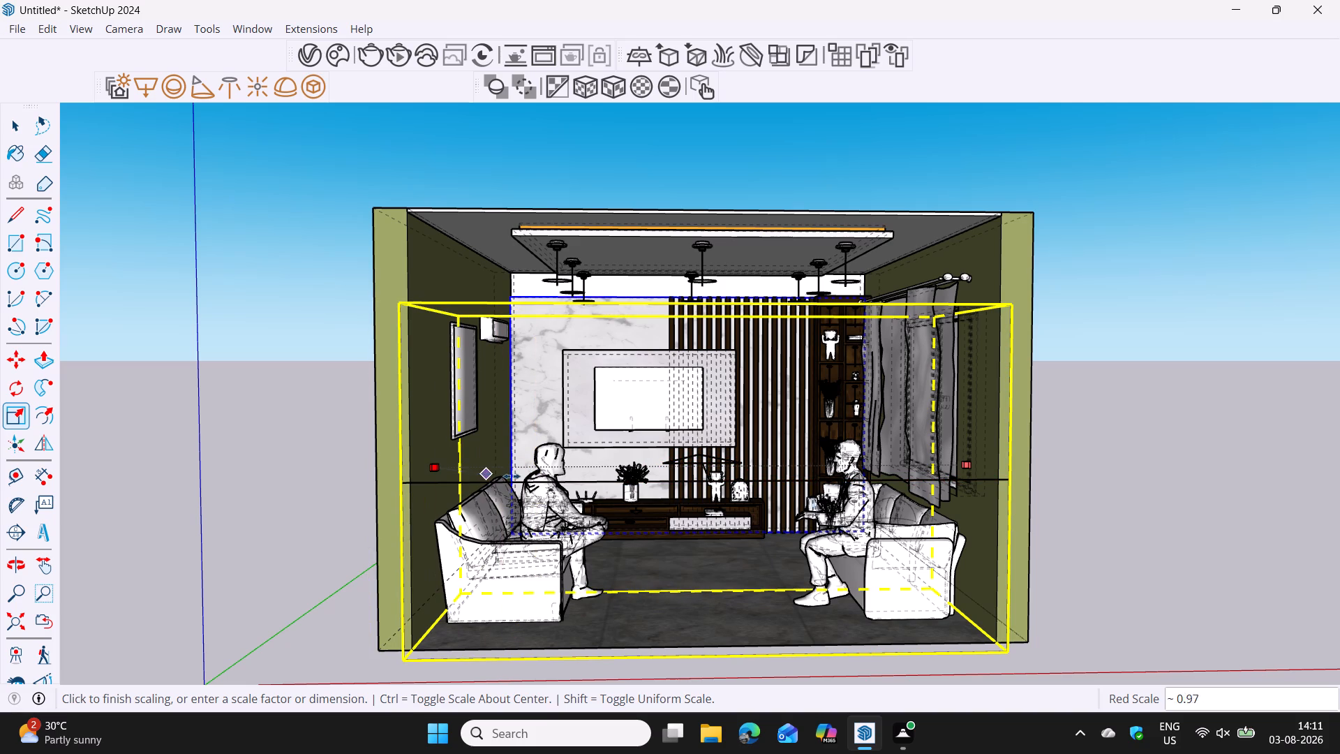
{"action": "middle_click_drag", "start_coordinate": [545, 475], "coordinate": [609, 480]}
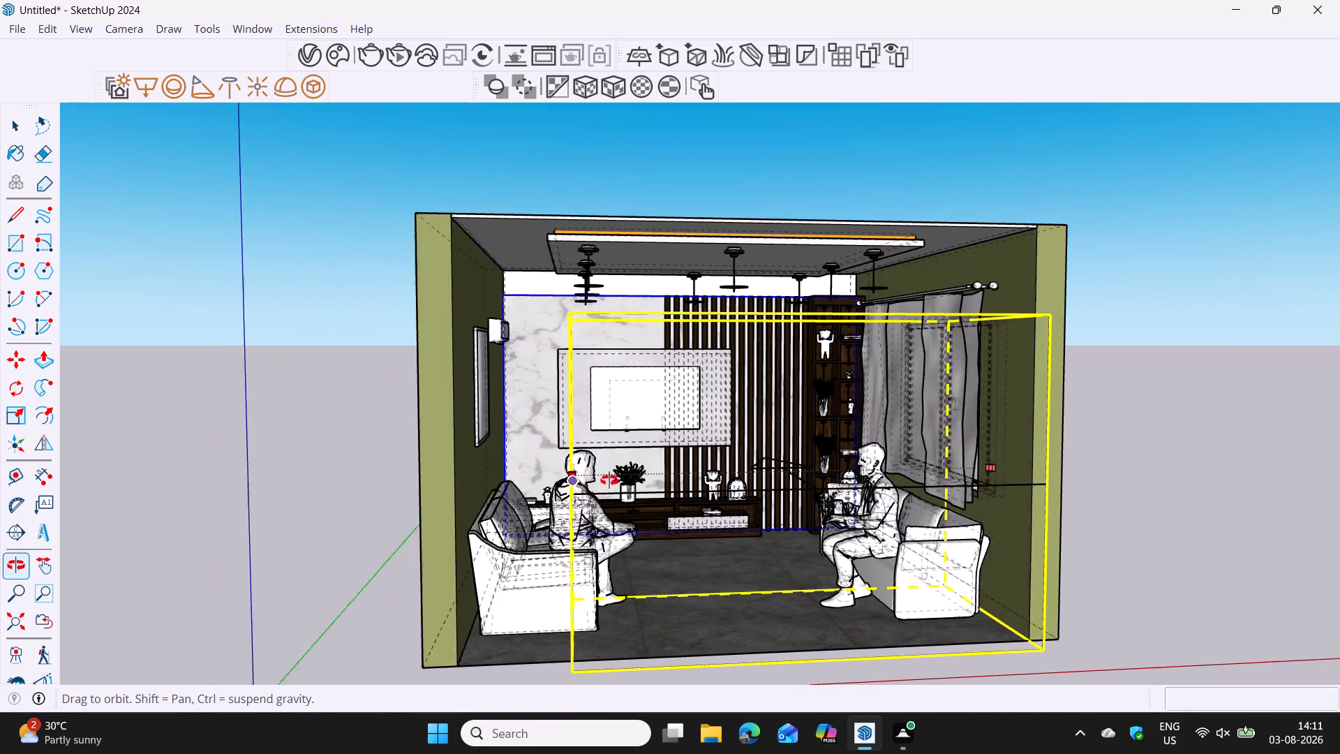
{"action": "middle_click_drag", "start_coordinate": [609, 480], "coordinate": [602, 480]}
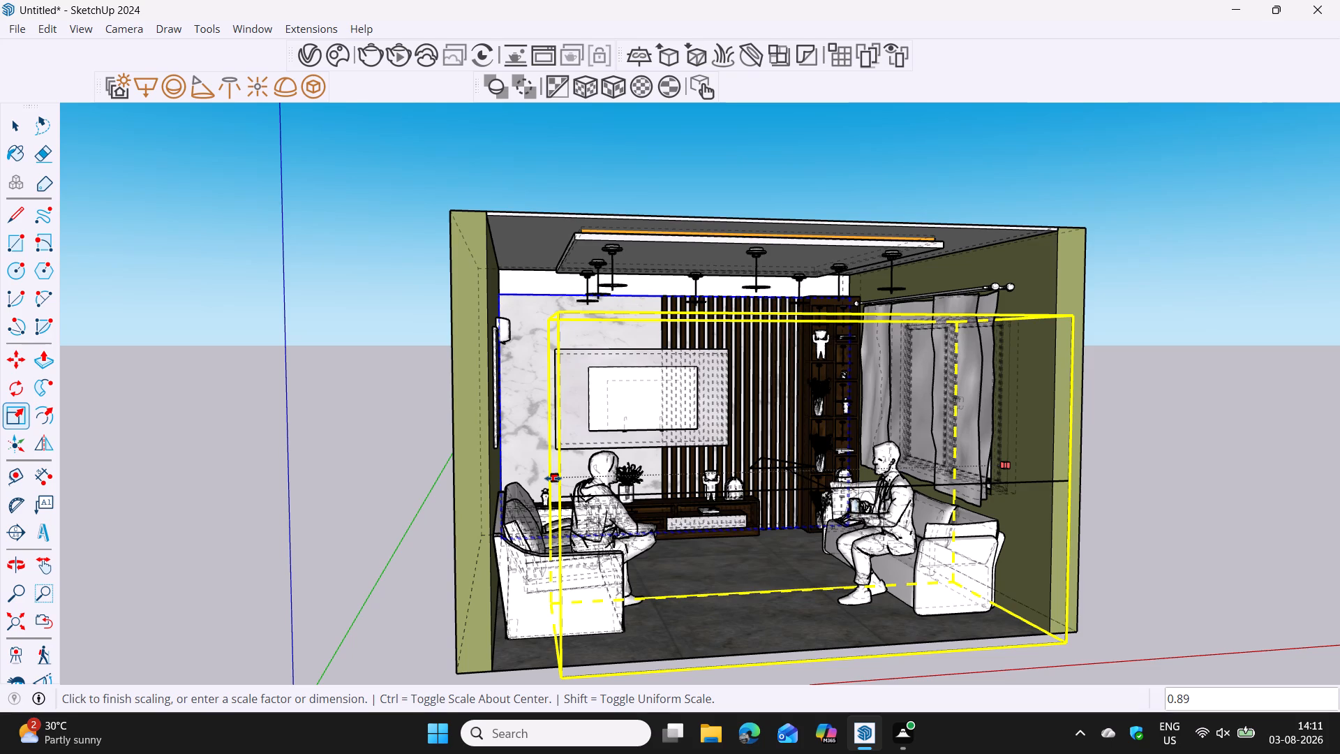
{"action": "key", "text": "k"}
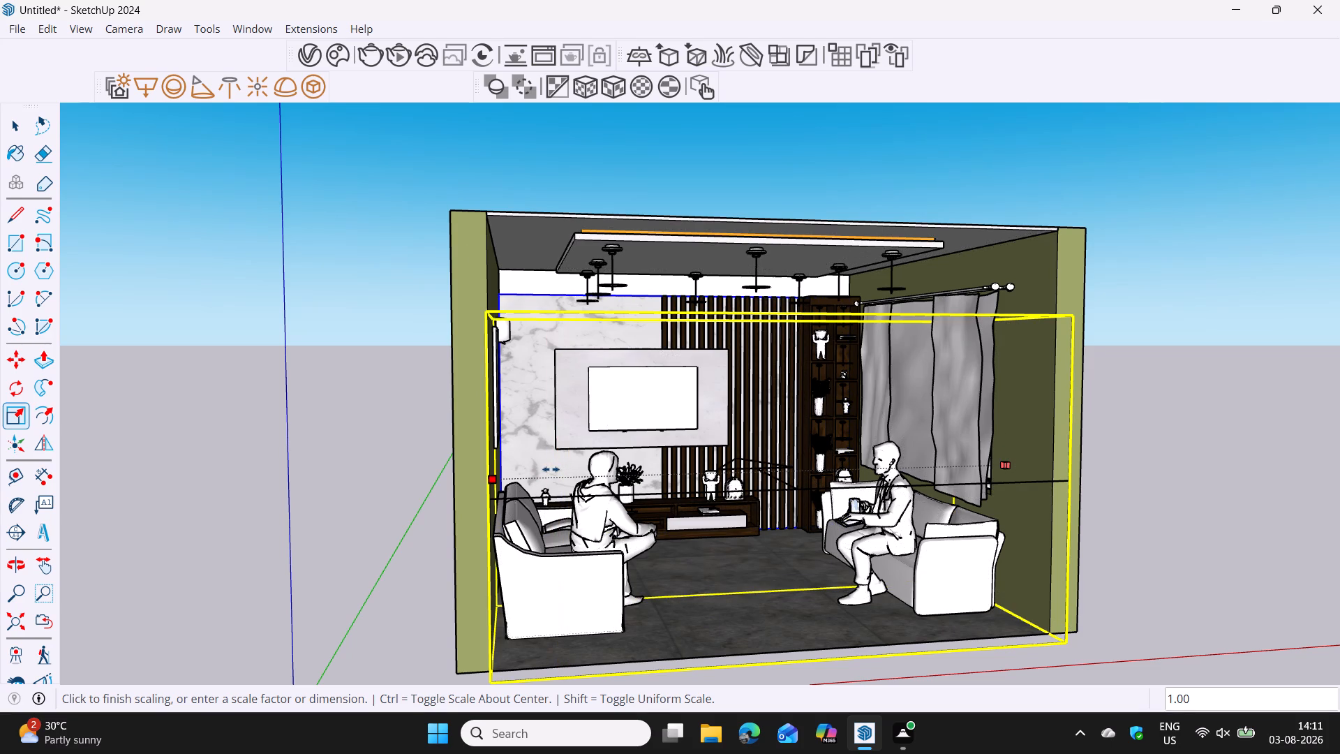
{"action": "left_click", "coordinate": [553, 469]}
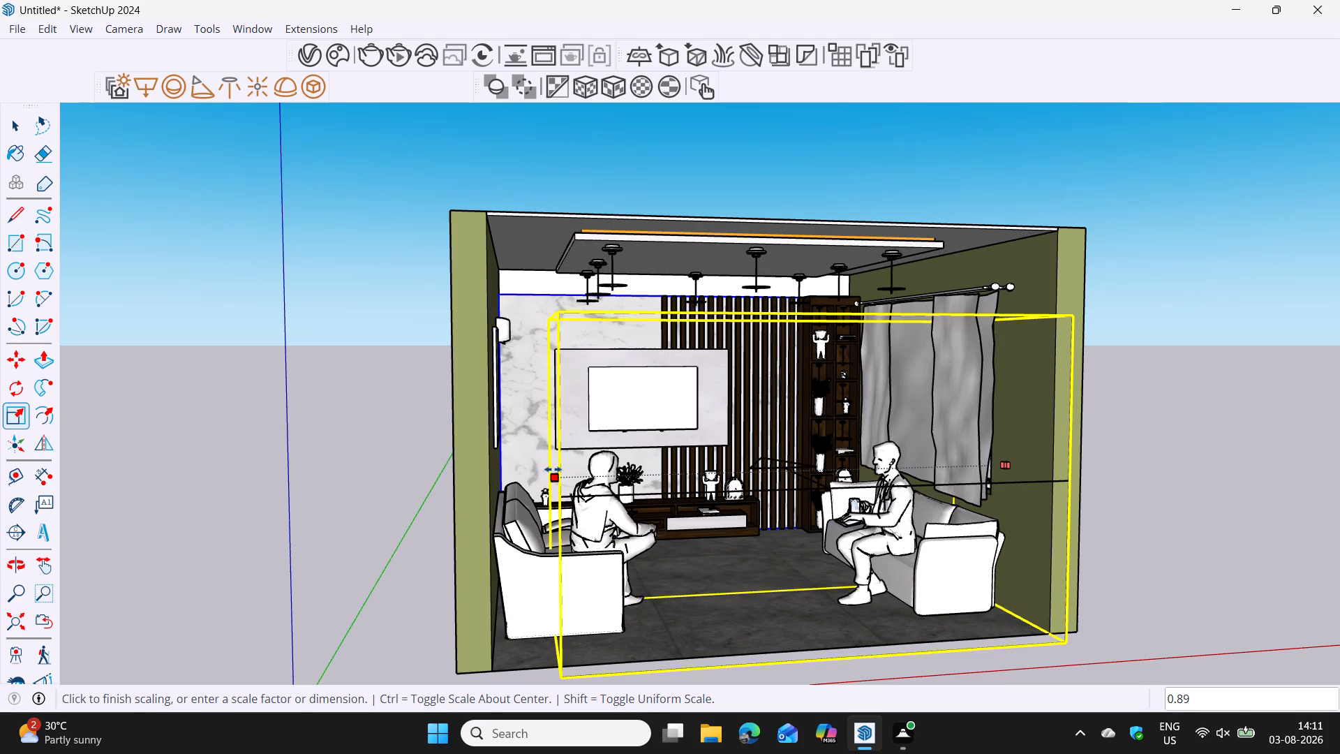
Reselect the rectangle light and scale its width to about 0.93 from the curtained window side.
{"action": "middle_click_drag", "start_coordinate": [838, 535], "coordinate": [722, 408], "text": "shift"}
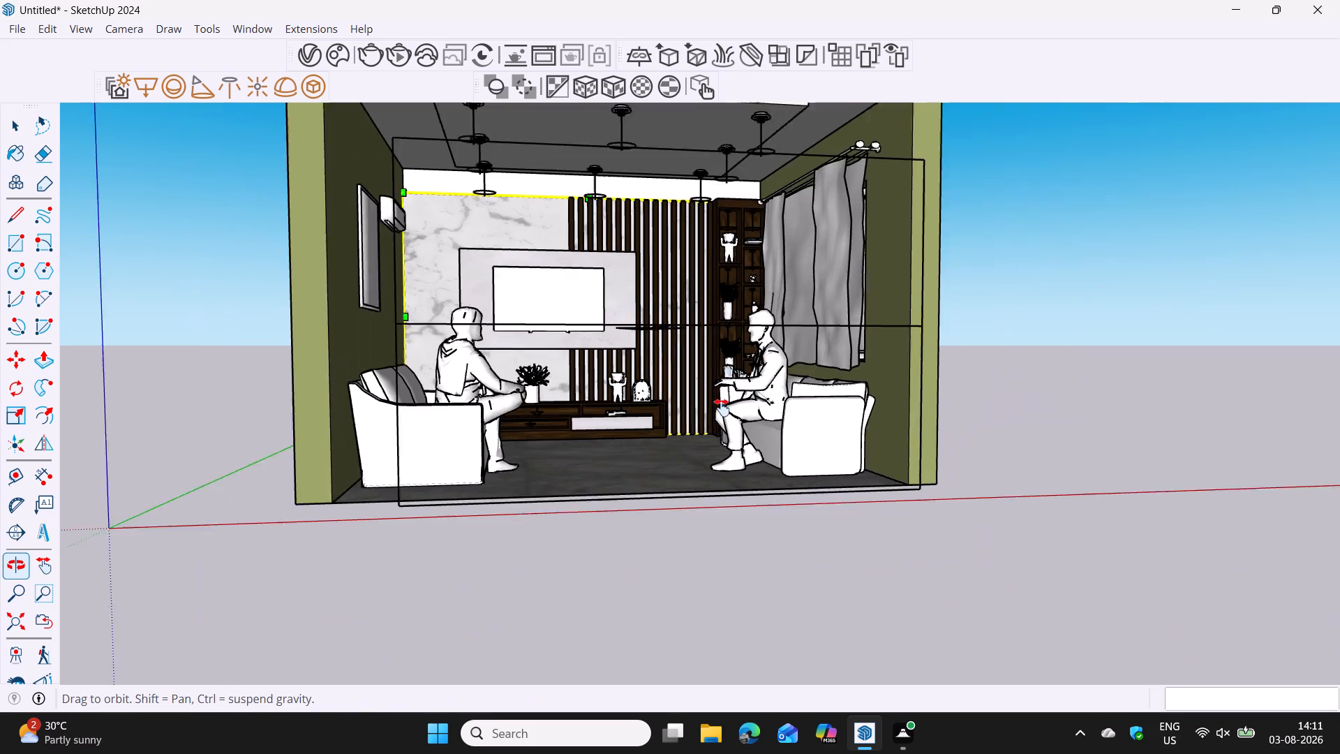
{"action": "middle_click_drag", "start_coordinate": [791, 414], "coordinate": [727, 452]}
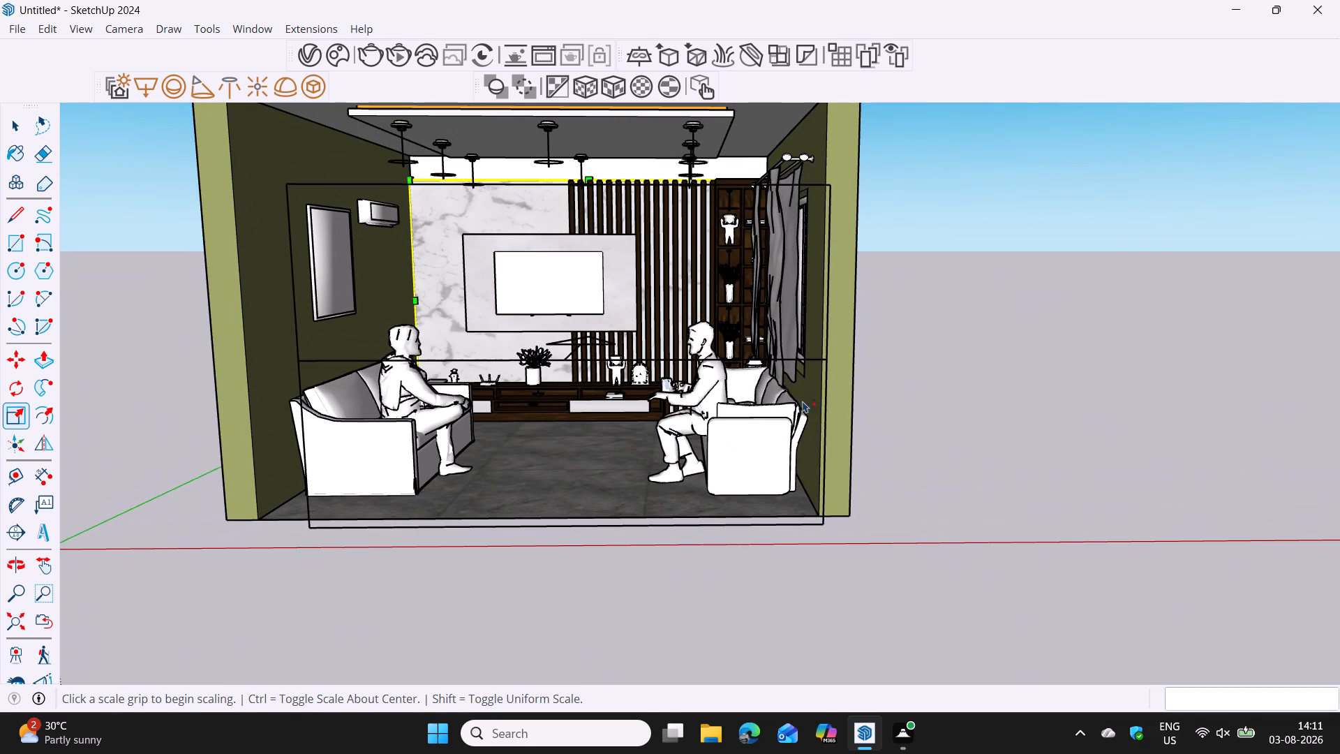
{"action": "key", "text": "space"}
{"action": "left_click", "coordinate": [811, 359]}
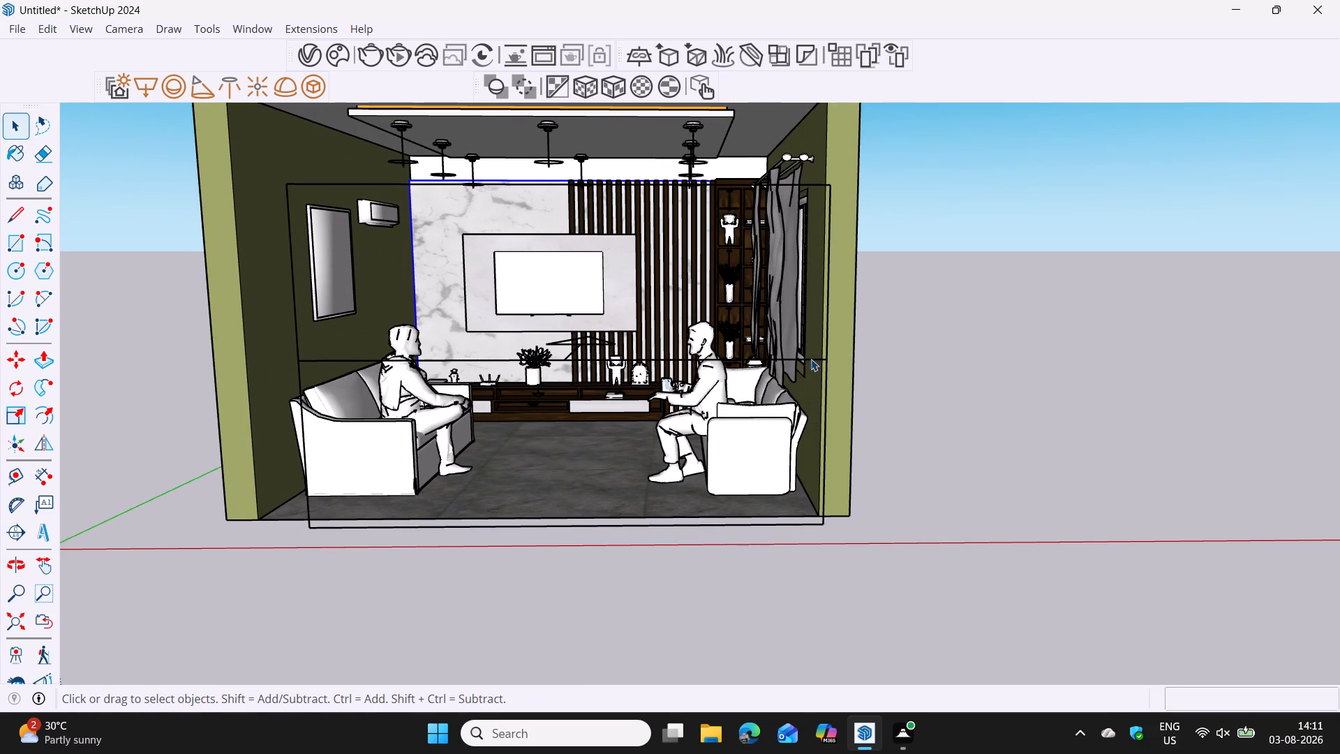
{"action": "key", "text": "s"}
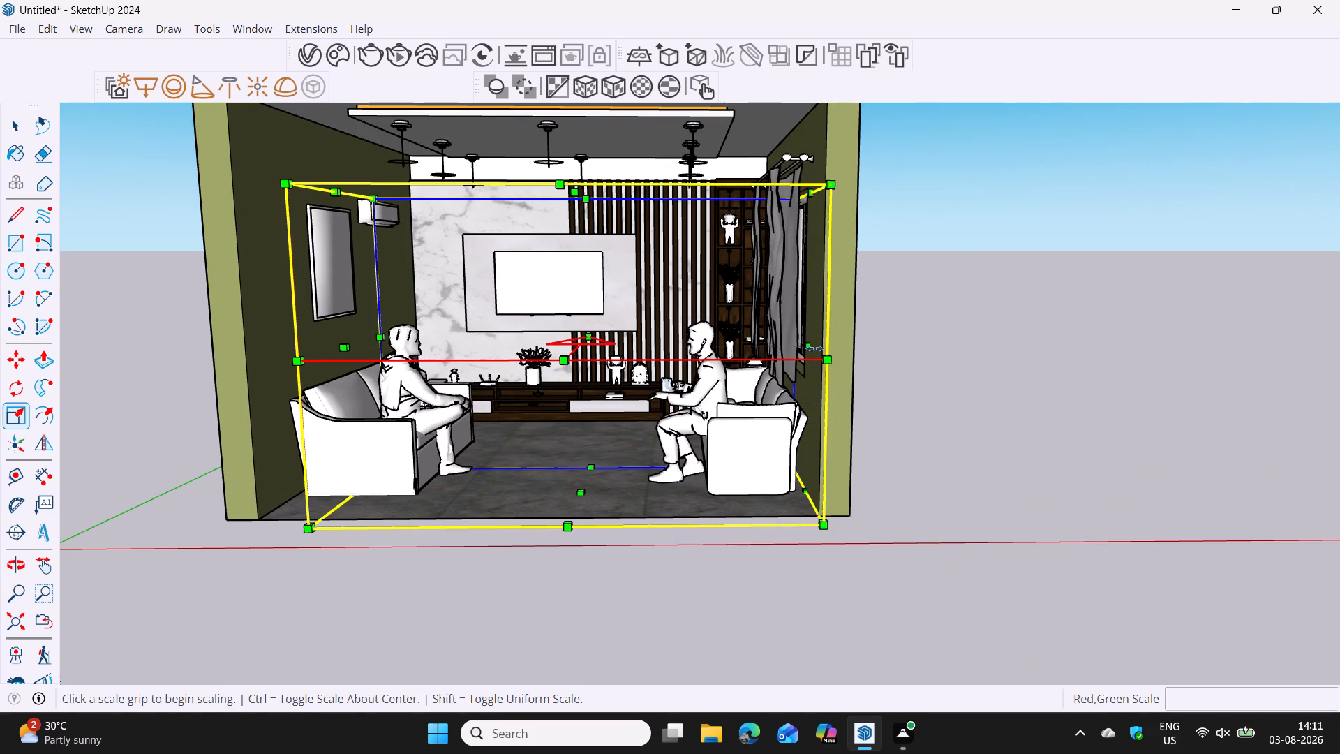
{"action": "left_click", "coordinate": [812, 346]}
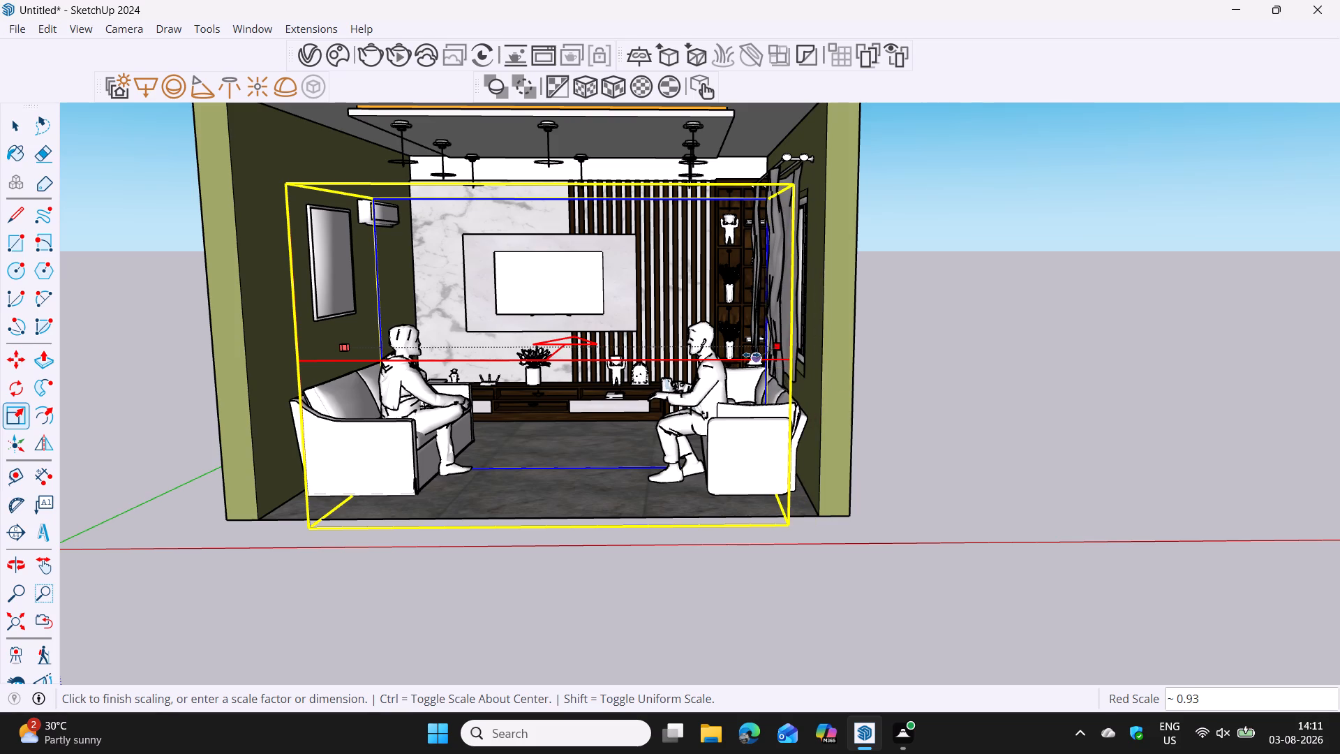
{"action": "left_click", "coordinate": [750, 355]}
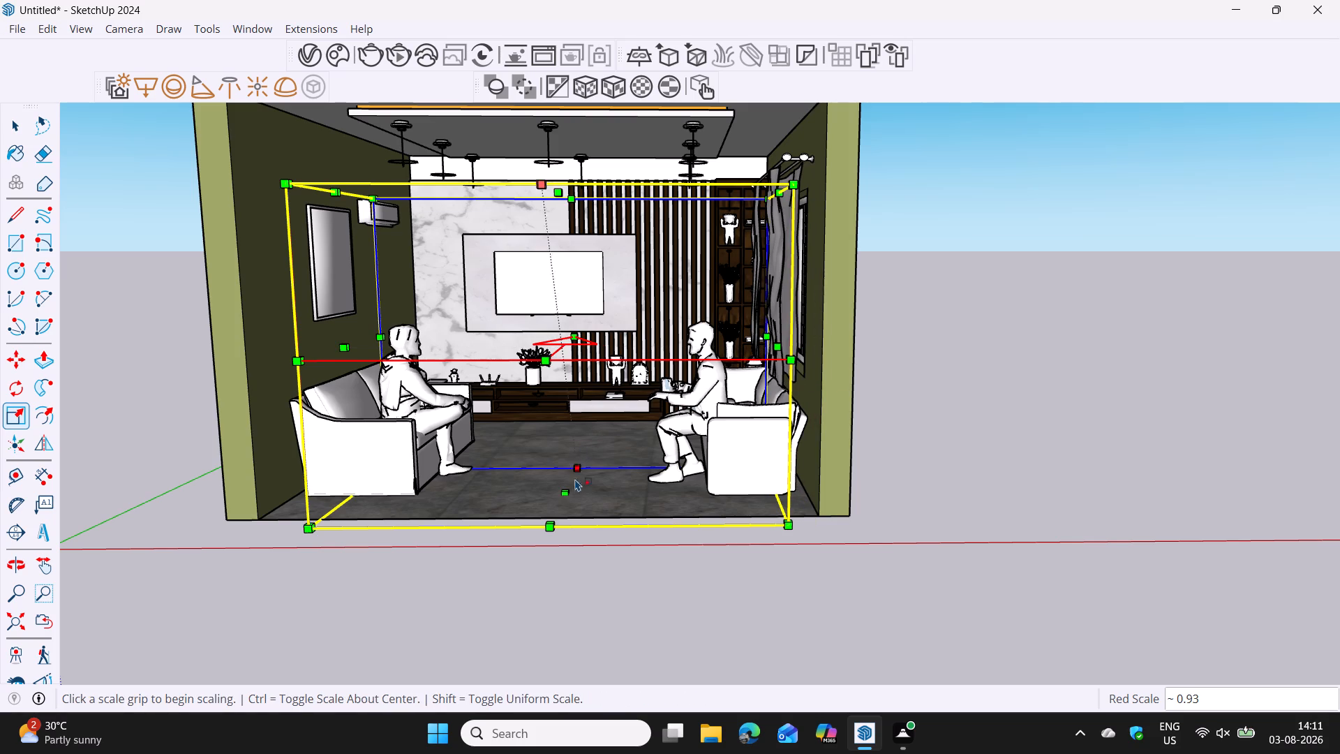
Scale the rectangle light's height to about 0.89 from its bottom edge, raising it off the floor.
{"action": "left_click", "coordinate": [567, 495]}
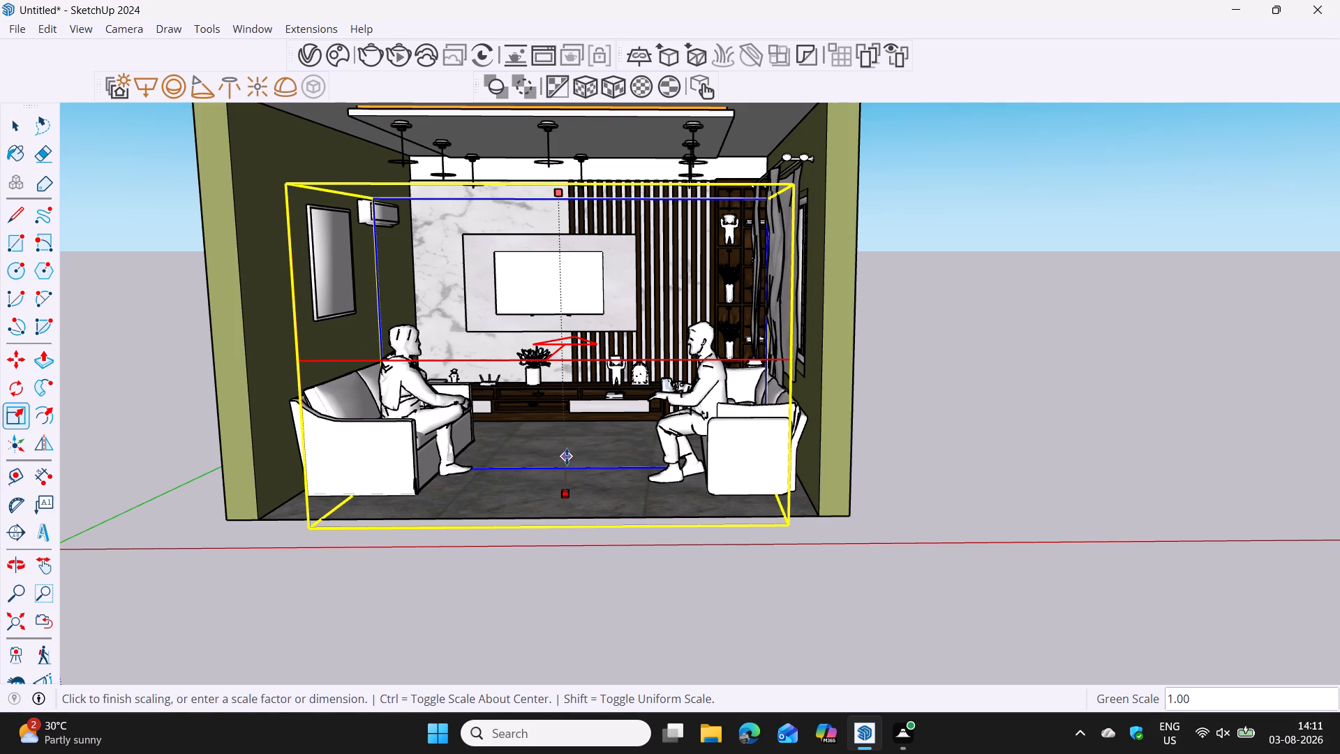
{"action": "middle_click_drag", "start_coordinate": [567, 457], "coordinate": [574, 419]}
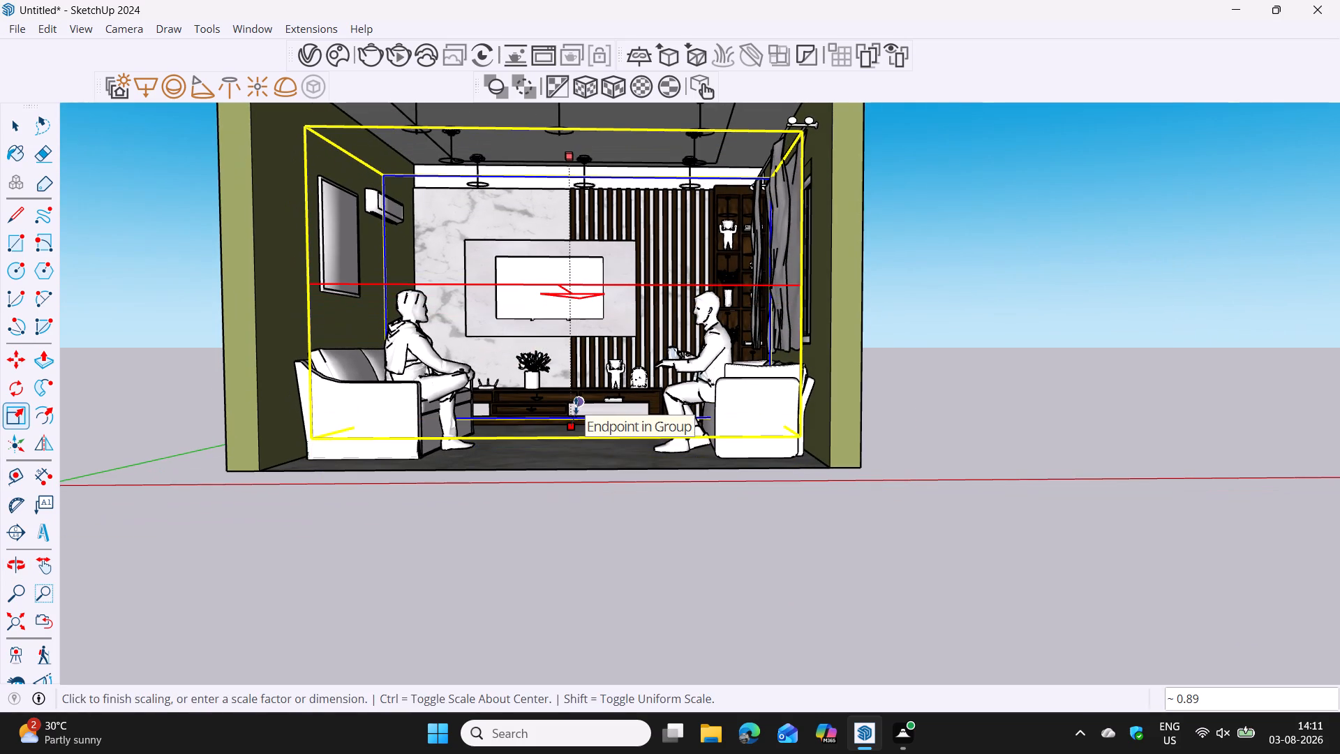
{"action": "left_click", "coordinate": [576, 406]}
Scale the rectangle light's width down slightly once more from the curtained window side.
{"action": "middle_click_drag", "start_coordinate": [738, 410], "coordinate": [677, 415]}
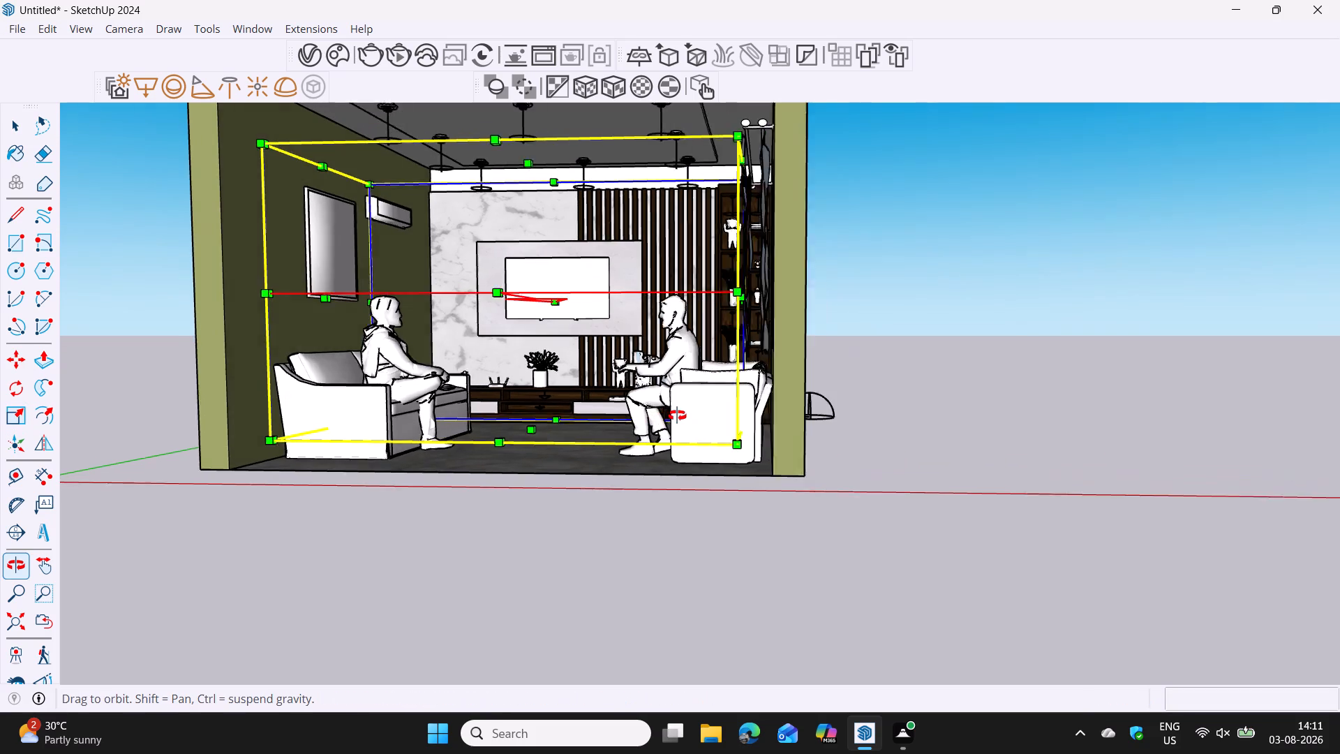
{"action": "middle_click_drag", "start_coordinate": [677, 415], "coordinate": [719, 424]}
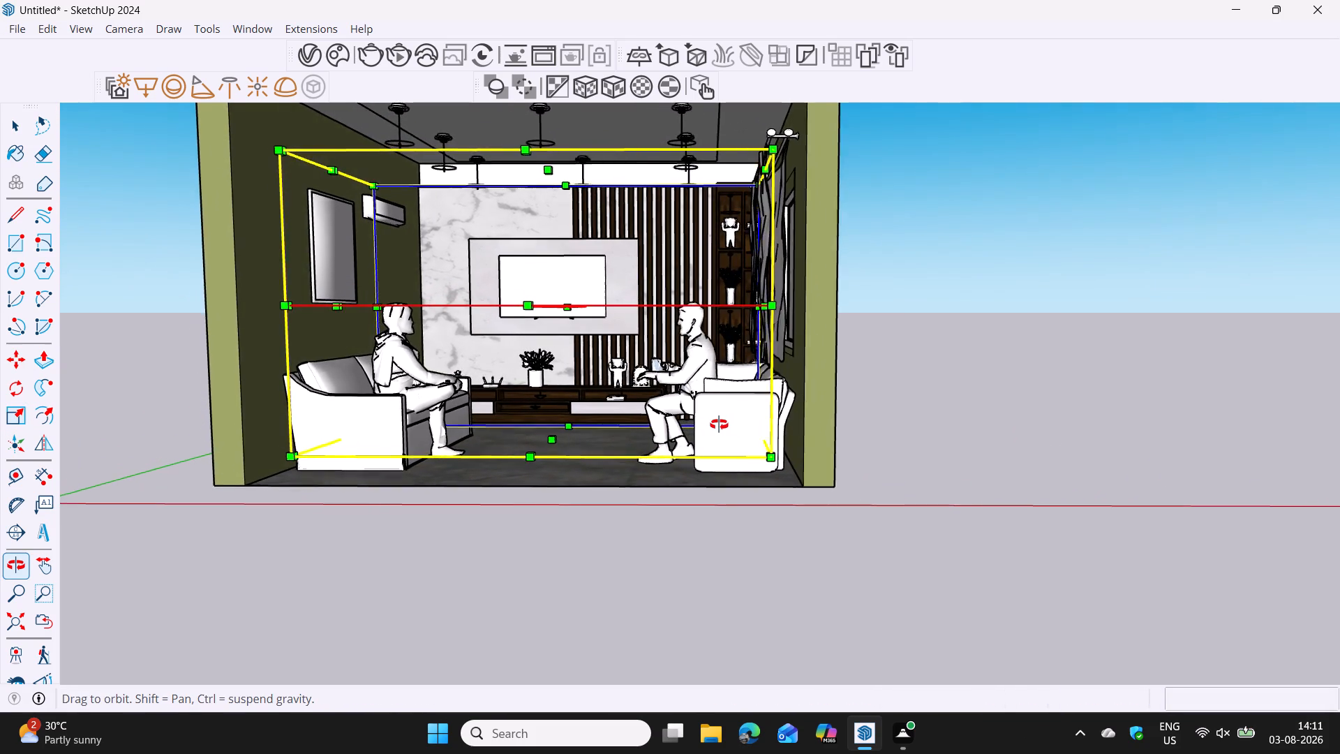
{"action": "middle_click_drag", "start_coordinate": [719, 424], "coordinate": [745, 427]}
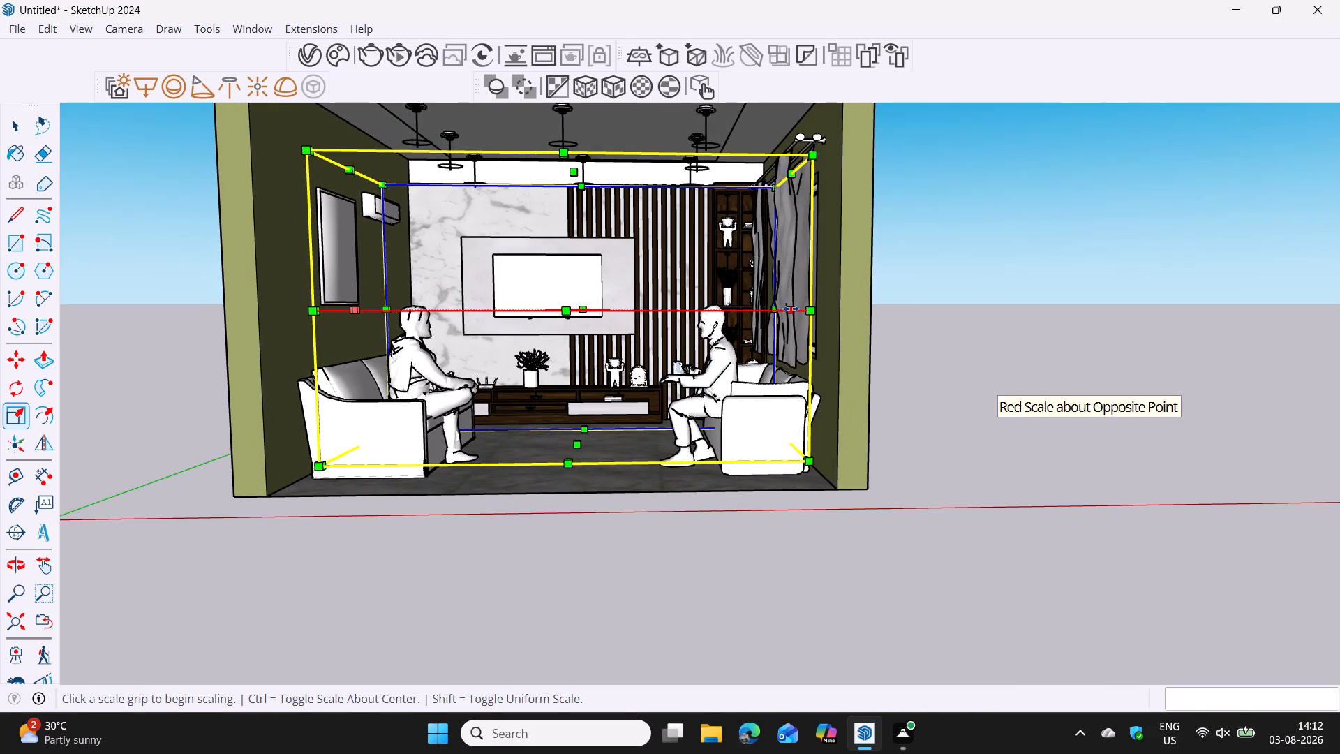
{"action": "left_click", "coordinate": [791, 309]}
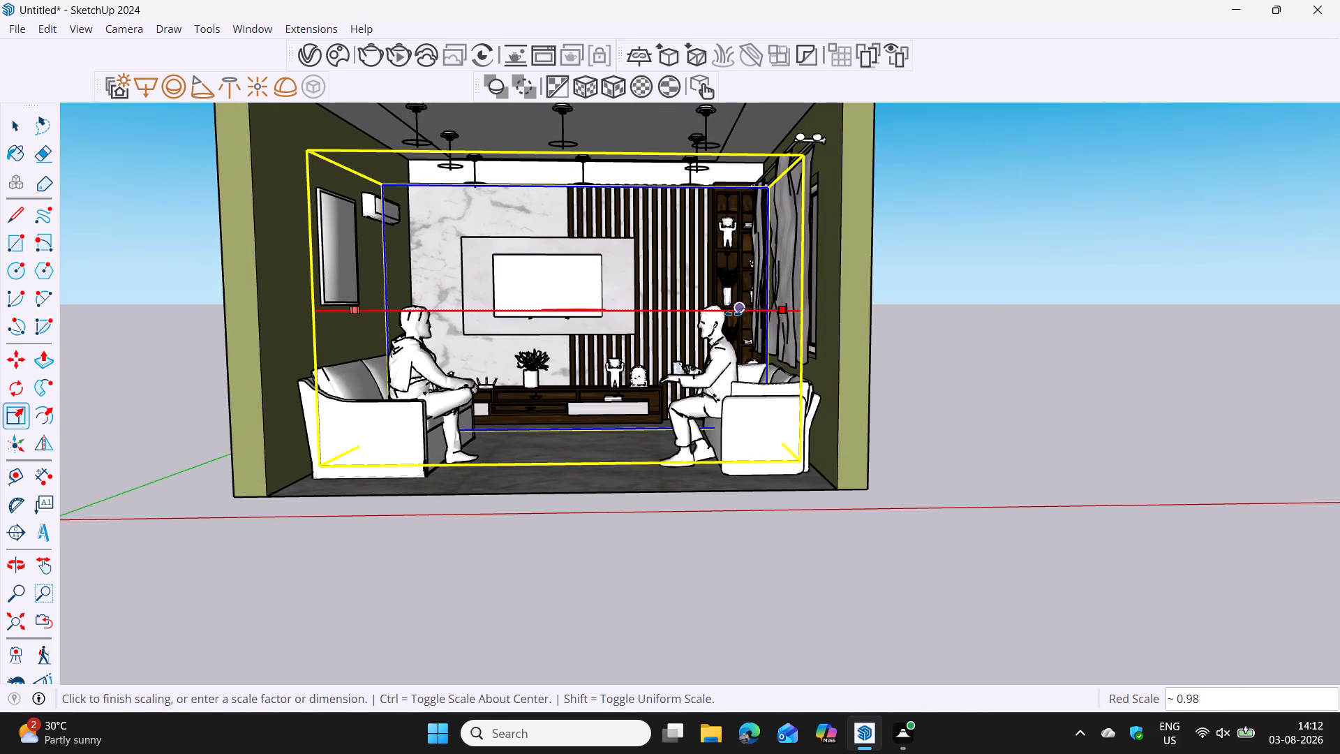
{"action": "left_click", "coordinate": [731, 313]}
{"action": "middle_click_drag", "start_coordinate": [734, 372], "coordinate": [697, 398]}
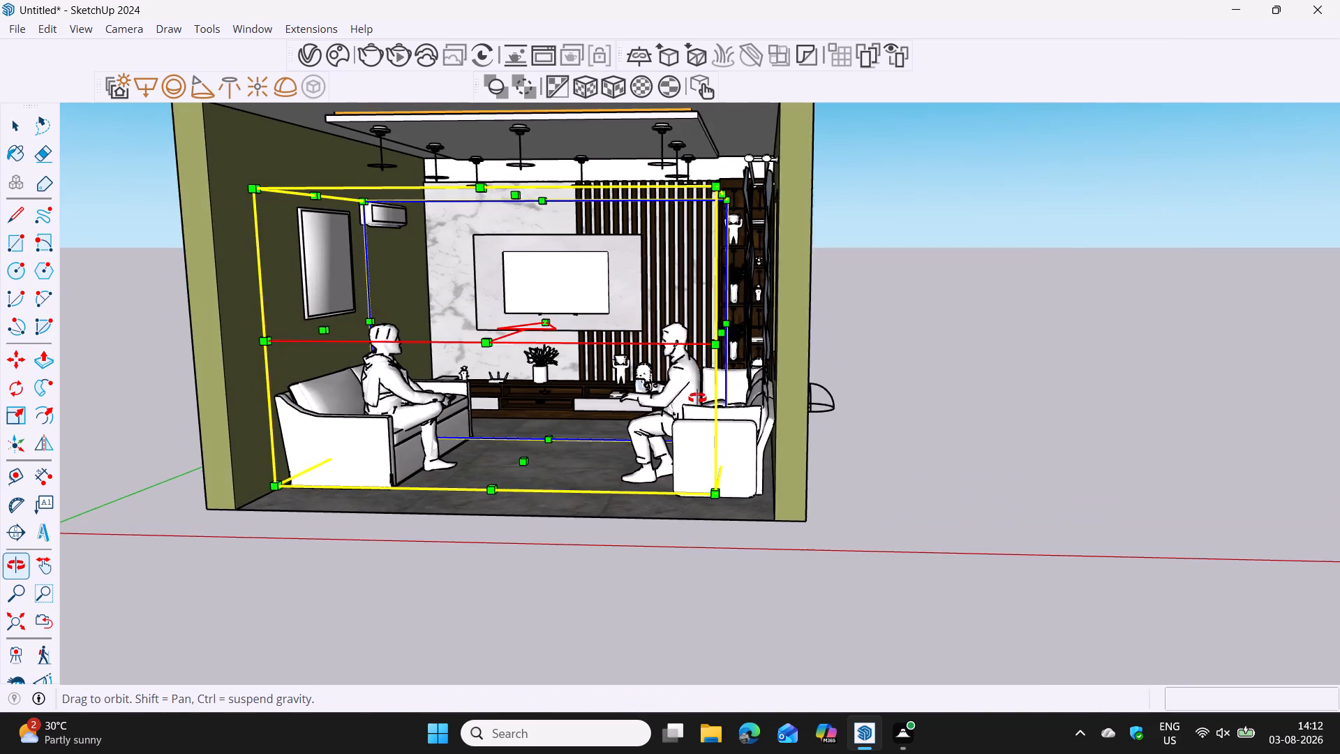
{"action": "middle_click_drag", "start_coordinate": [697, 398], "coordinate": [724, 398]}
{"action": "key", "text": "space"}
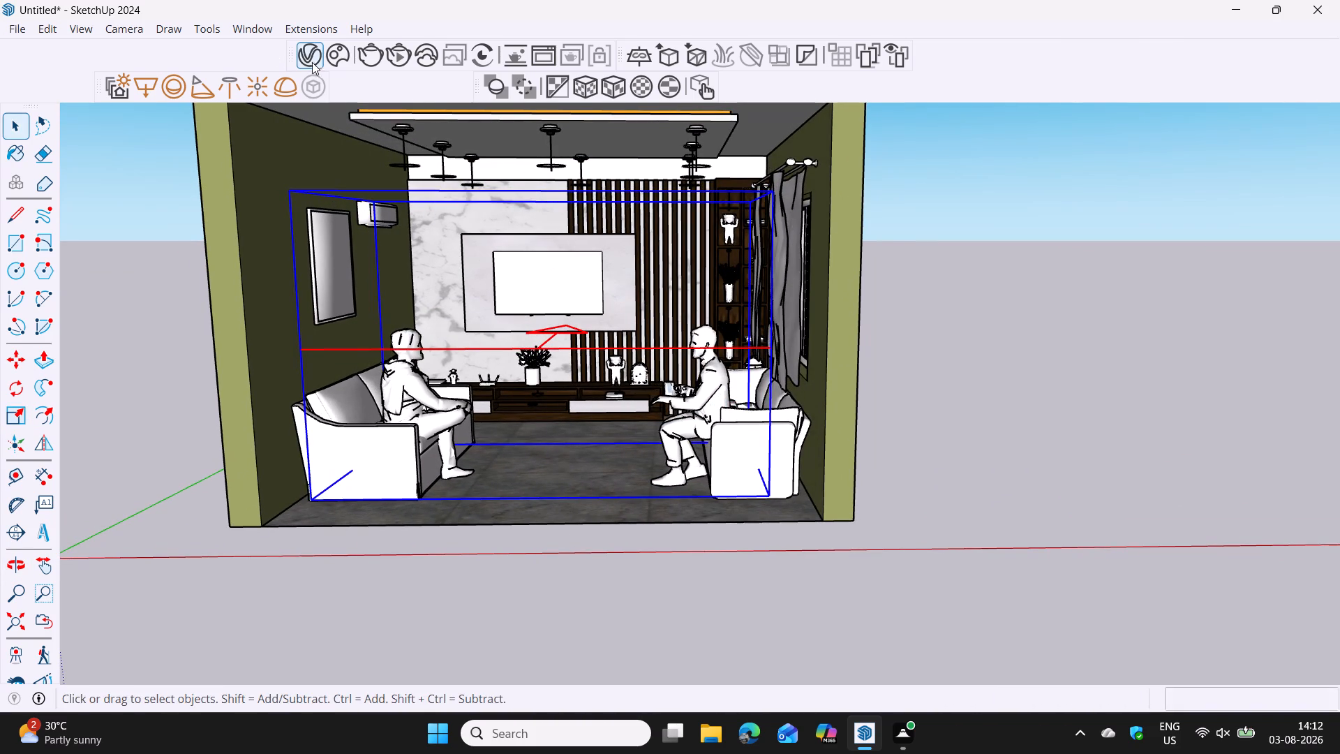
Set Rectangle Light#1's intensity to 100 in the V-Ray Asset Editor, with units at Default (Scalar).
{"action": "left_click", "coordinate": [312, 55]}
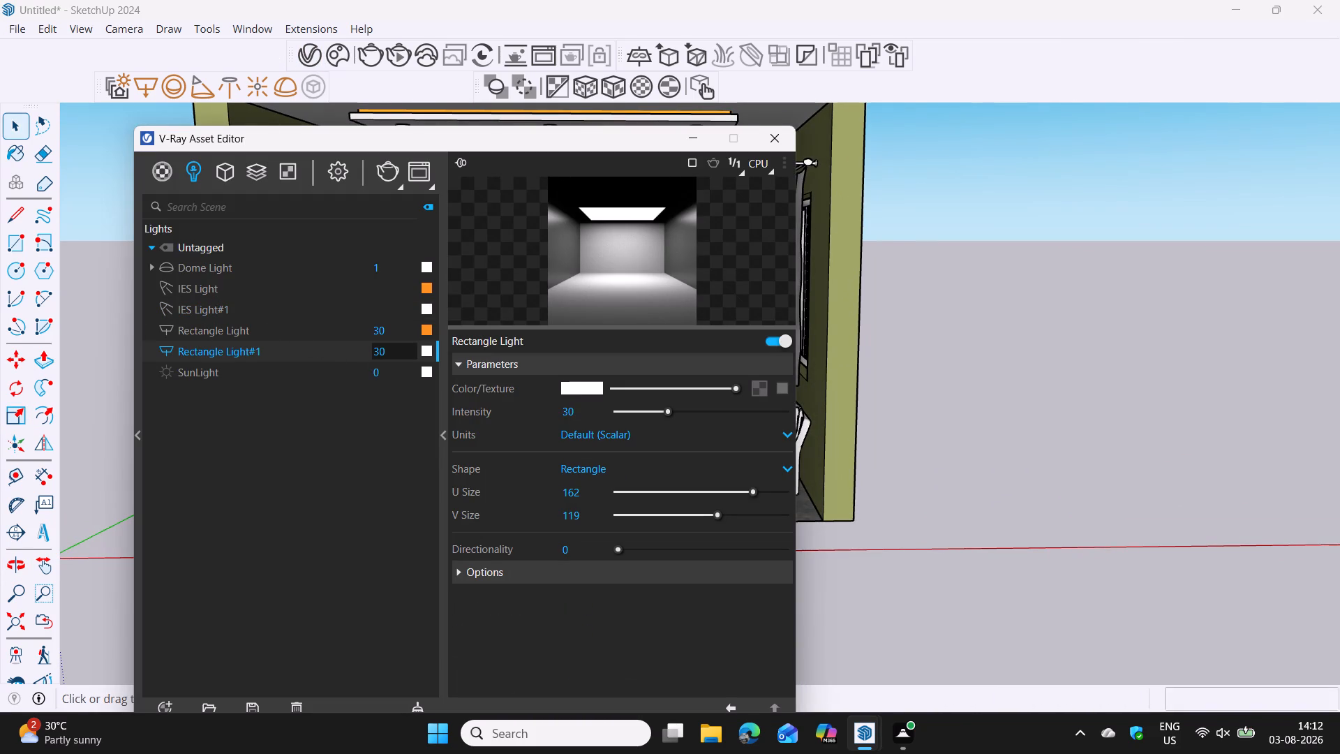
{"action": "left_click_drag", "start_coordinate": [392, 350], "coordinate": [327, 346]}
{"action": "type", "text": "100"}
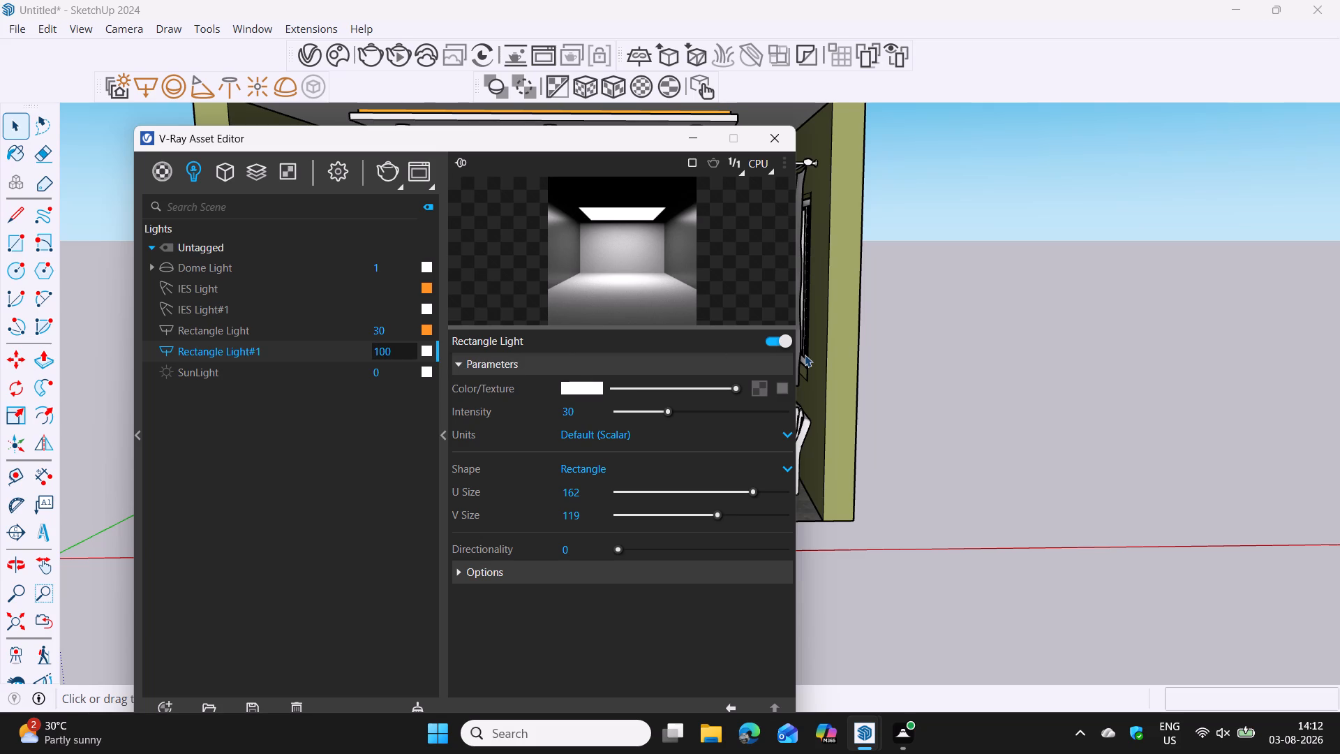
{"action": "key", "text": "Return"}
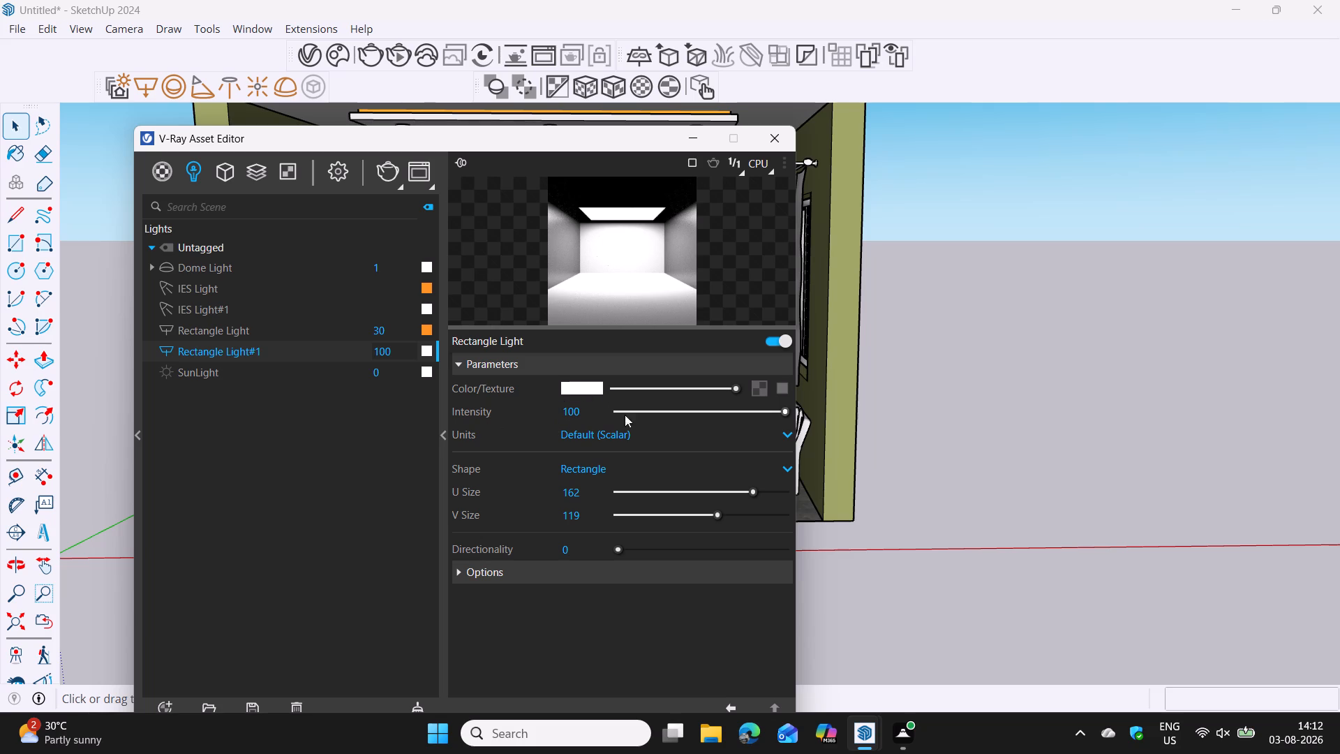
{"action": "left_click", "coordinate": [626, 435]}
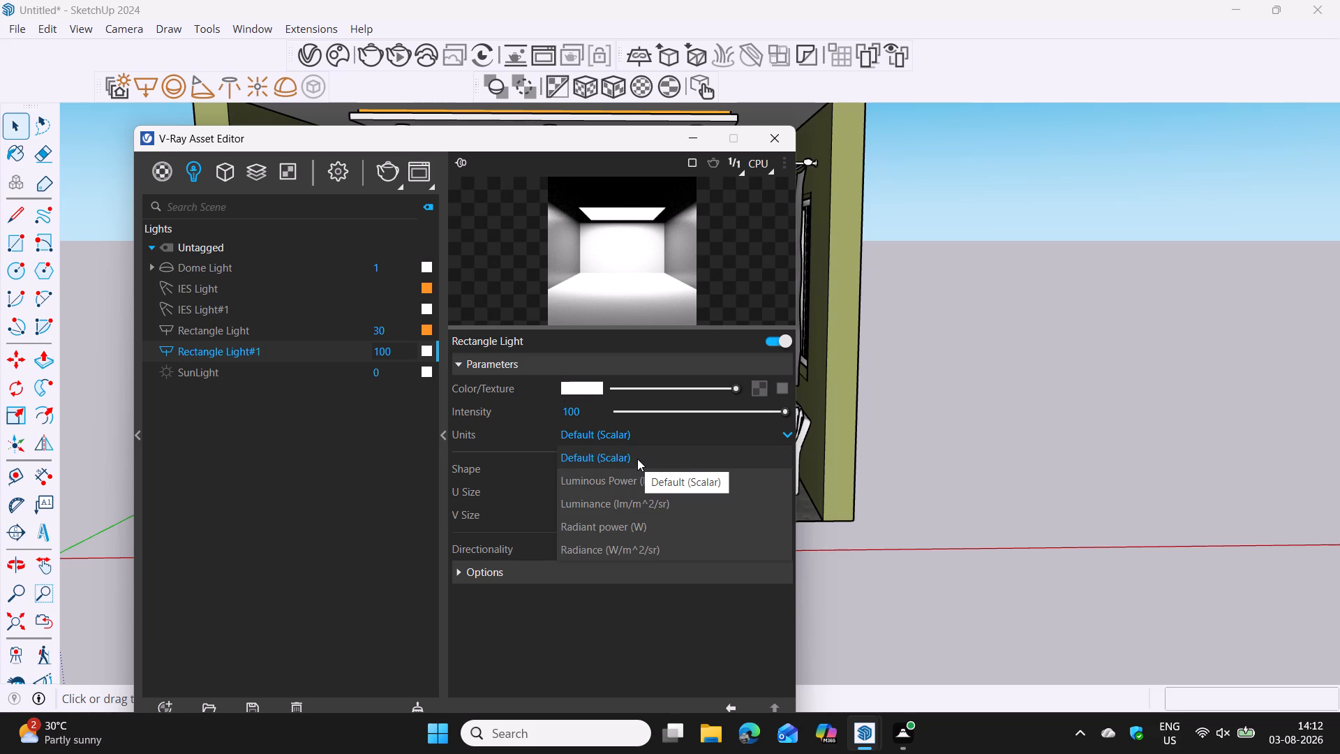
{"action": "left_click", "coordinate": [736, 454]}
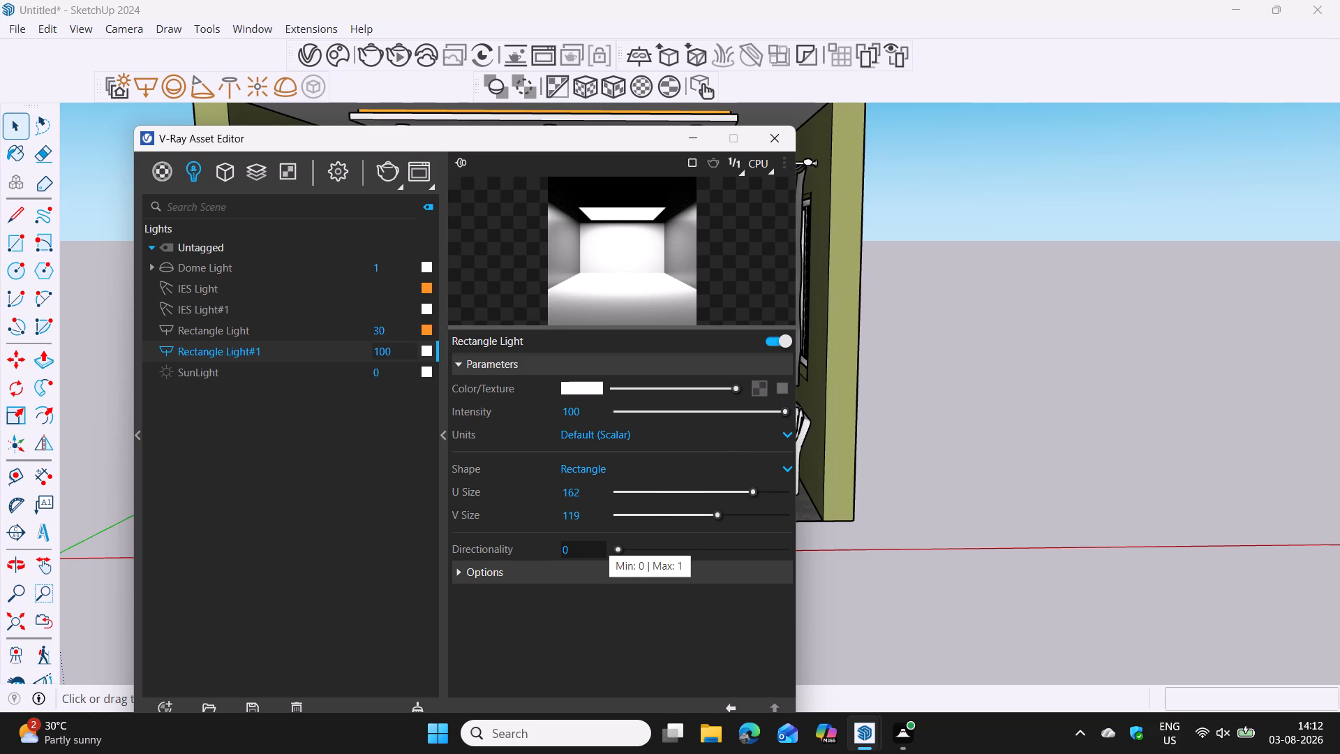
Enable the Invisible and Double Sided options for Rectangle Light#1.
{"action": "left_click", "coordinate": [533, 577]}
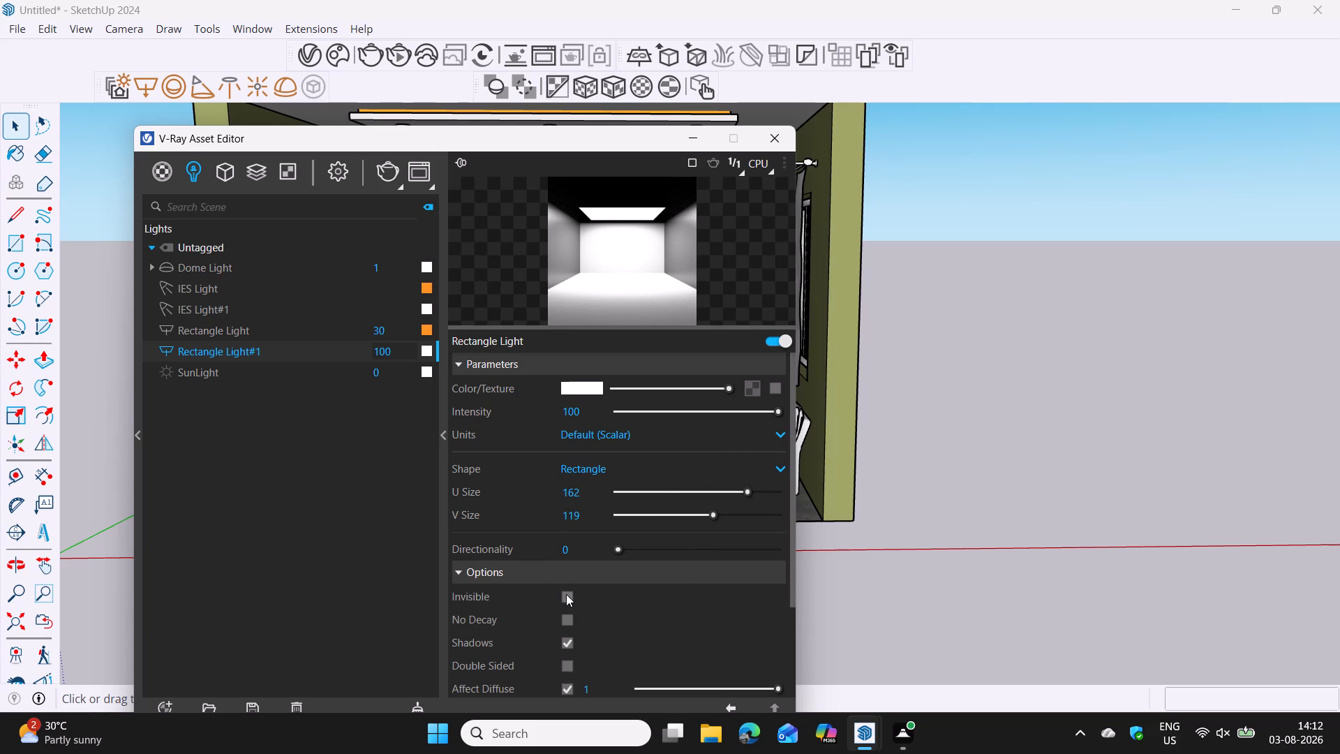
{"action": "left_click", "coordinate": [568, 595]}
{"action": "scroll", "coordinate": [609, 605], "scroll_direction": "down", "scroll_amount": 1}
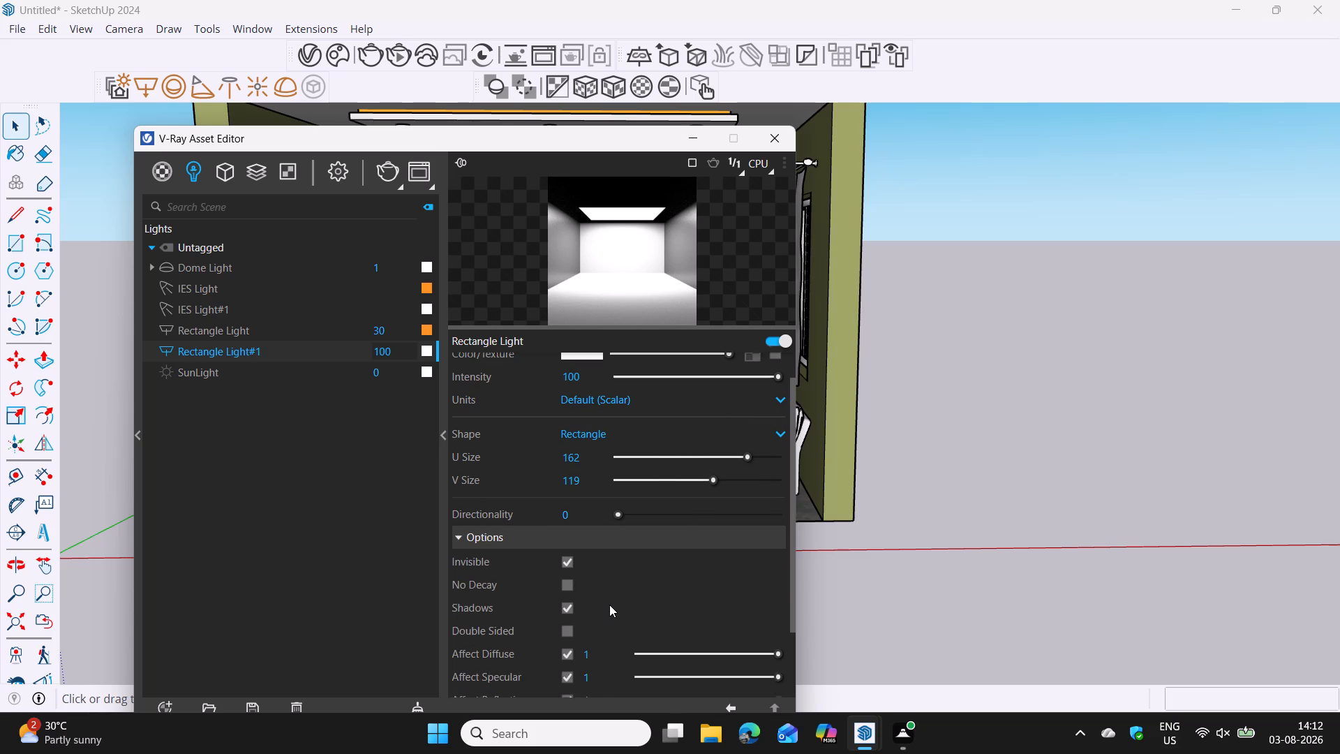
{"action": "scroll", "coordinate": [609, 605], "scroll_direction": "down", "scroll_amount": 1}
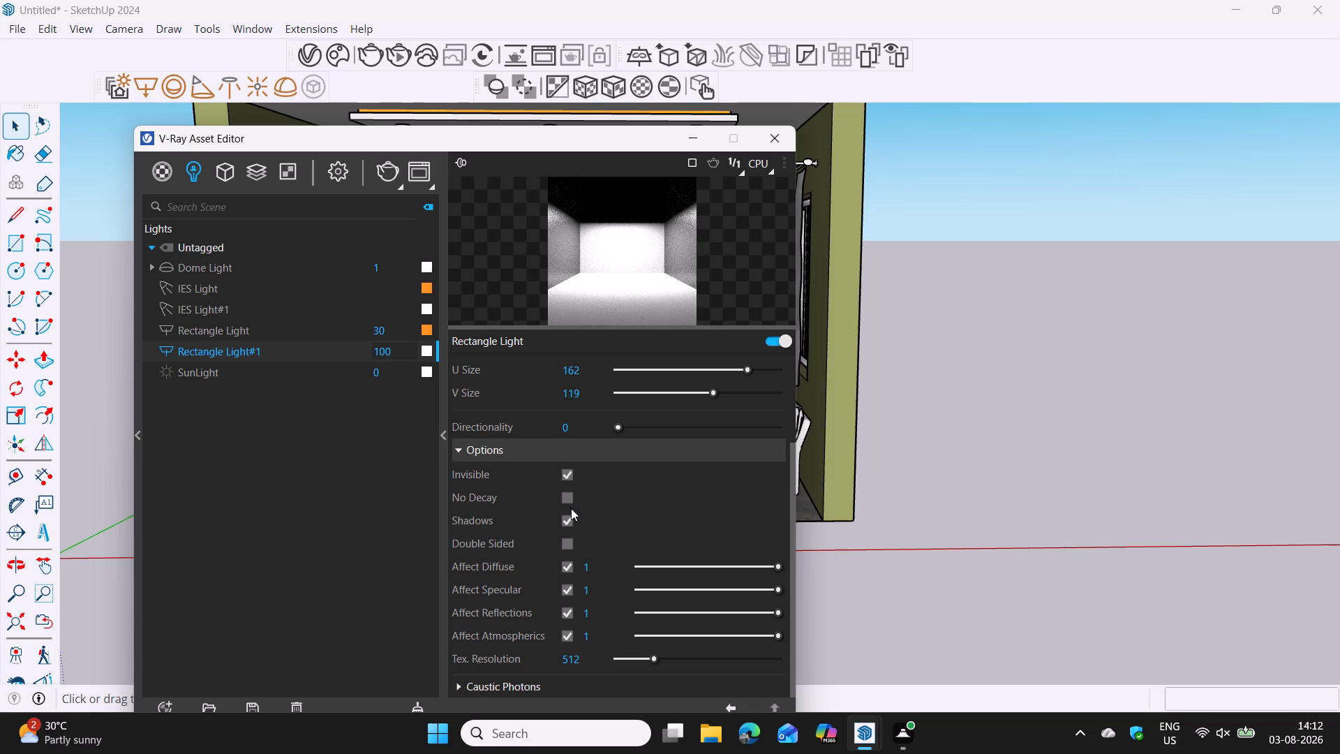
{"action": "left_click", "coordinate": [568, 543]}
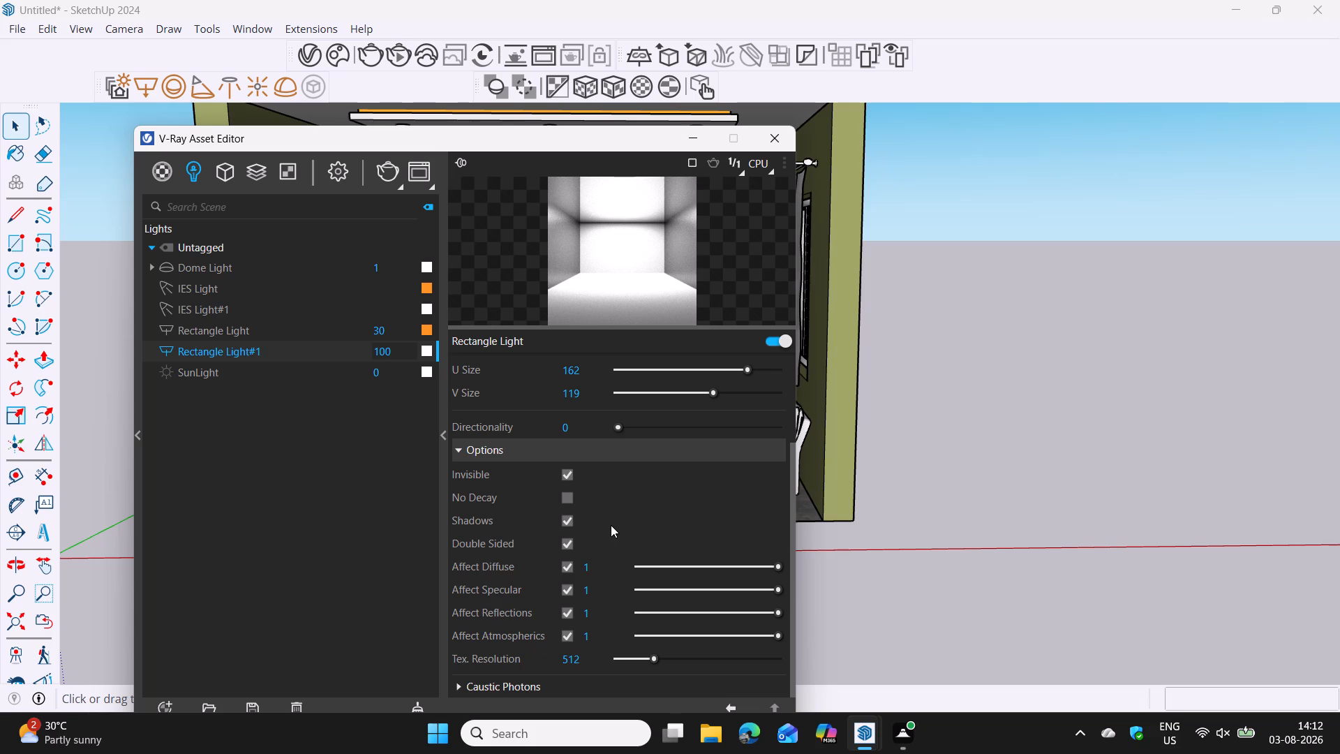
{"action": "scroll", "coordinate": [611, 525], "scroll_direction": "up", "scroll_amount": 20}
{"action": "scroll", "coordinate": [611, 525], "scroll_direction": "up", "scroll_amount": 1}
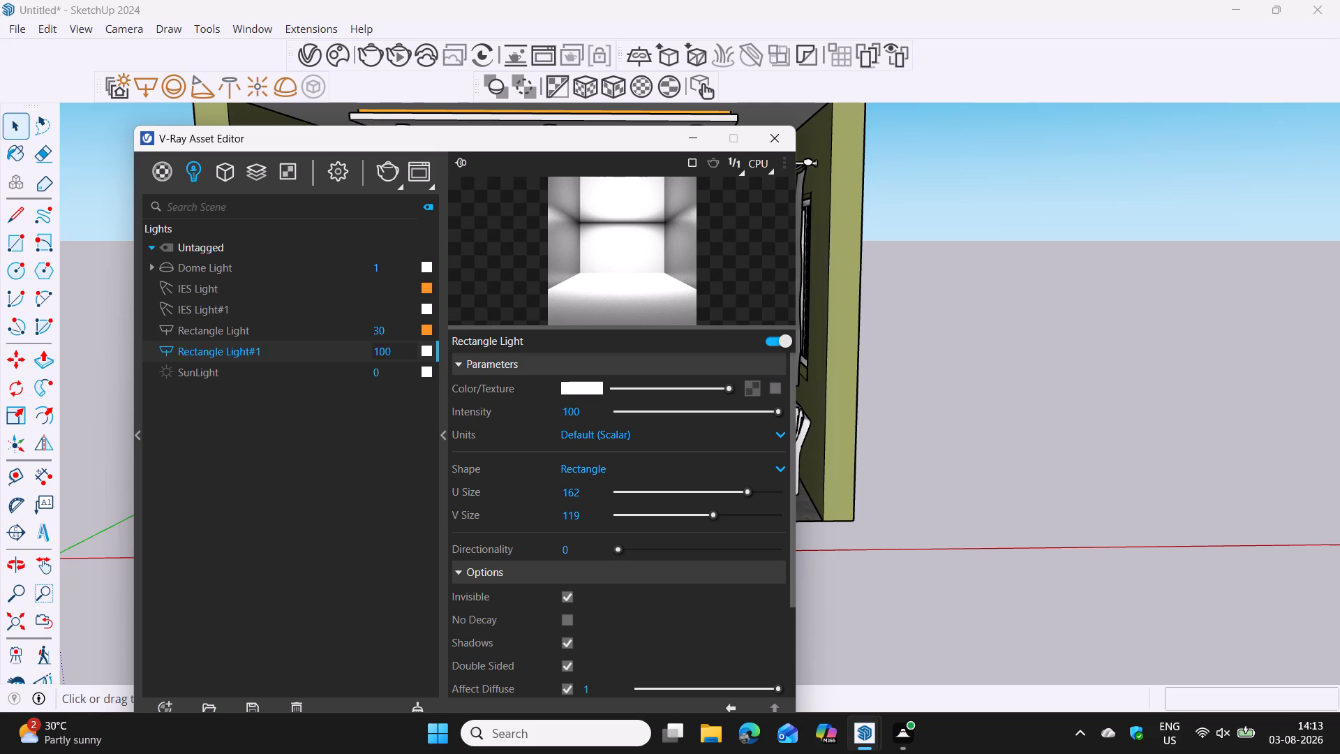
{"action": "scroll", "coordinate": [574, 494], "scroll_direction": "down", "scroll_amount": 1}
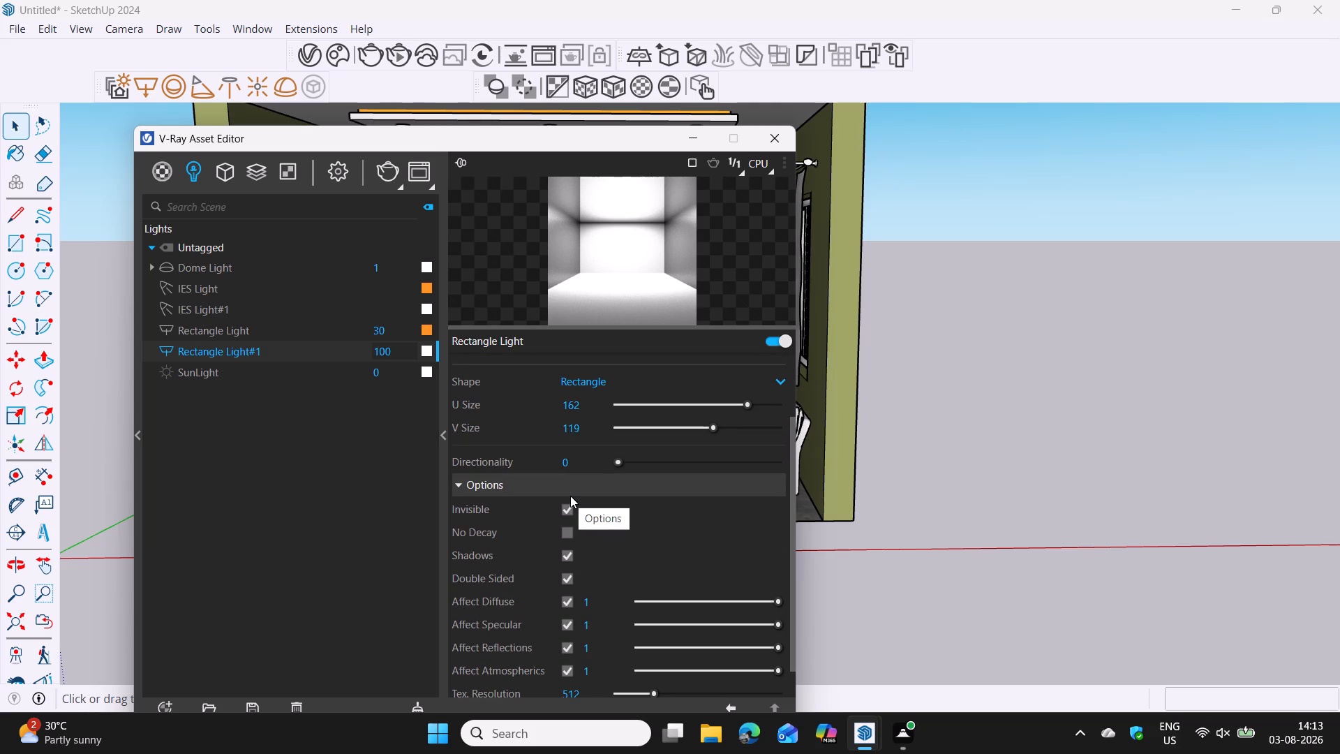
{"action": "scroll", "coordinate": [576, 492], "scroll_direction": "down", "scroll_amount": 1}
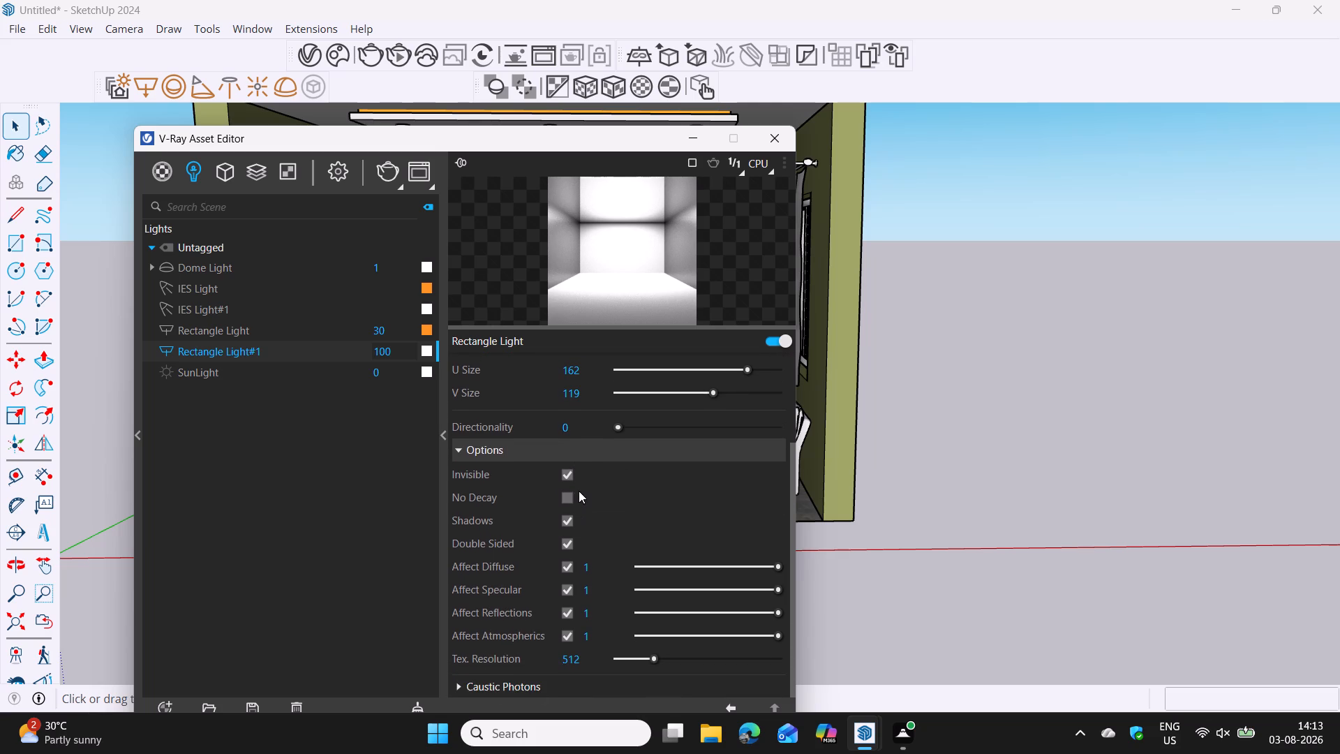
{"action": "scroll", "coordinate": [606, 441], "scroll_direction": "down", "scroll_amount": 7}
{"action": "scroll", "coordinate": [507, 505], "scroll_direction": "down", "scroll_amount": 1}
Examine the remaining options of Rectangle Light#1, including its Caustic Photons settings.
{"action": "scroll", "coordinate": [531, 505], "scroll_direction": "down", "scroll_amount": 6}
{"action": "scroll", "coordinate": [582, 528], "scroll_direction": "down", "scroll_amount": 11}
{"action": "scroll", "coordinate": [602, 582], "scroll_direction": "down", "scroll_amount": 17}
{"action": "scroll", "coordinate": [600, 612], "scroll_direction": "down", "scroll_amount": 4}
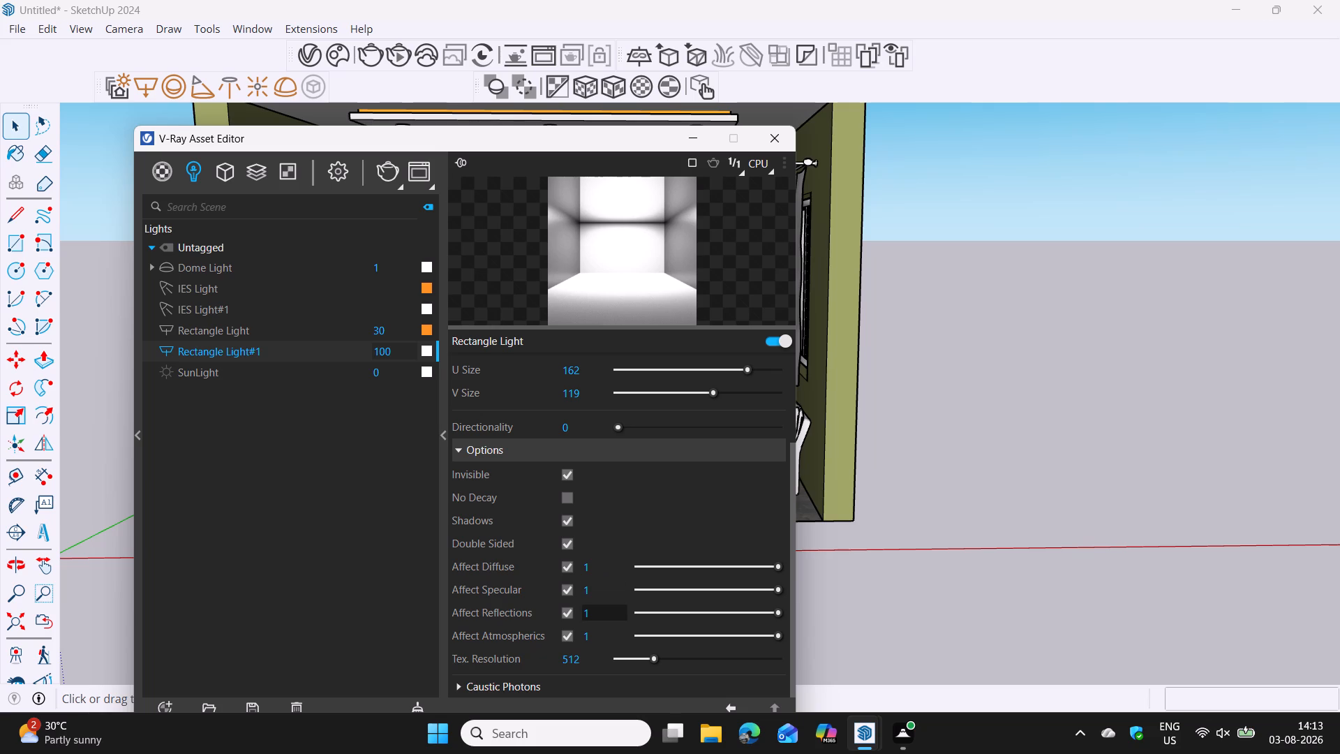
{"action": "scroll", "coordinate": [600, 612], "scroll_direction": "down", "scroll_amount": 17}
{"action": "left_click", "coordinate": [509, 688]}
{"action": "scroll", "coordinate": [551, 648], "scroll_direction": "down", "scroll_amount": 10}
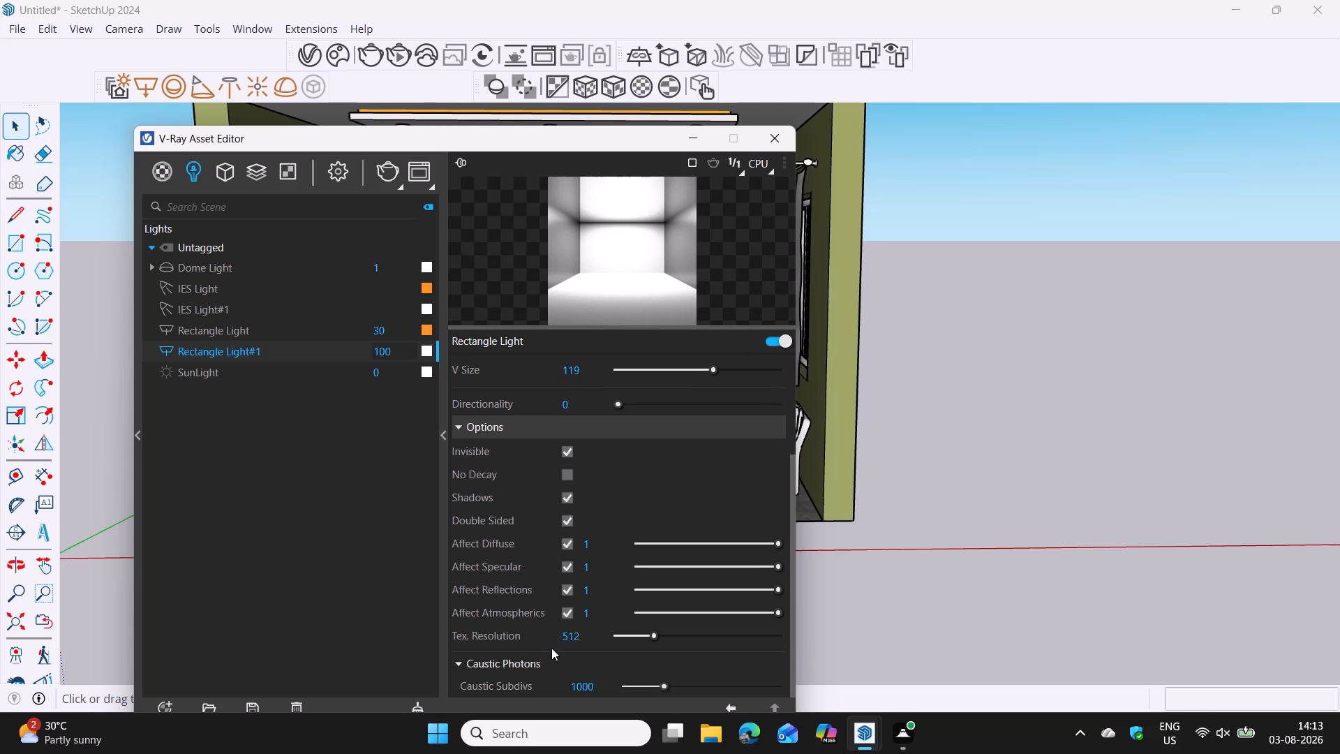
Merge the Cosmos asset Curtains 47-25 into the scene from the V-Ray geometries list.
{"action": "left_click", "coordinate": [229, 178]}
{"action": "left_click", "coordinate": [253, 269]}
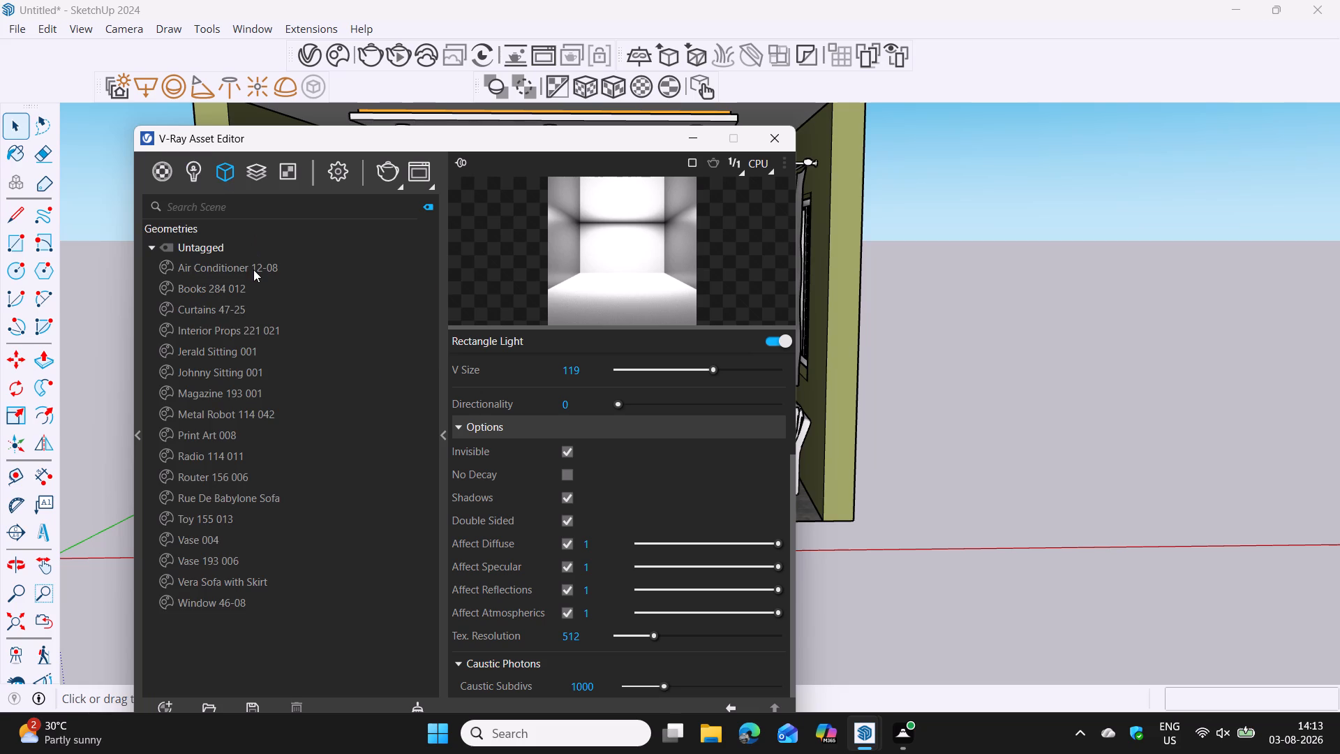
{"action": "left_click", "coordinate": [203, 292]}
{"action": "left_click", "coordinate": [235, 315]}
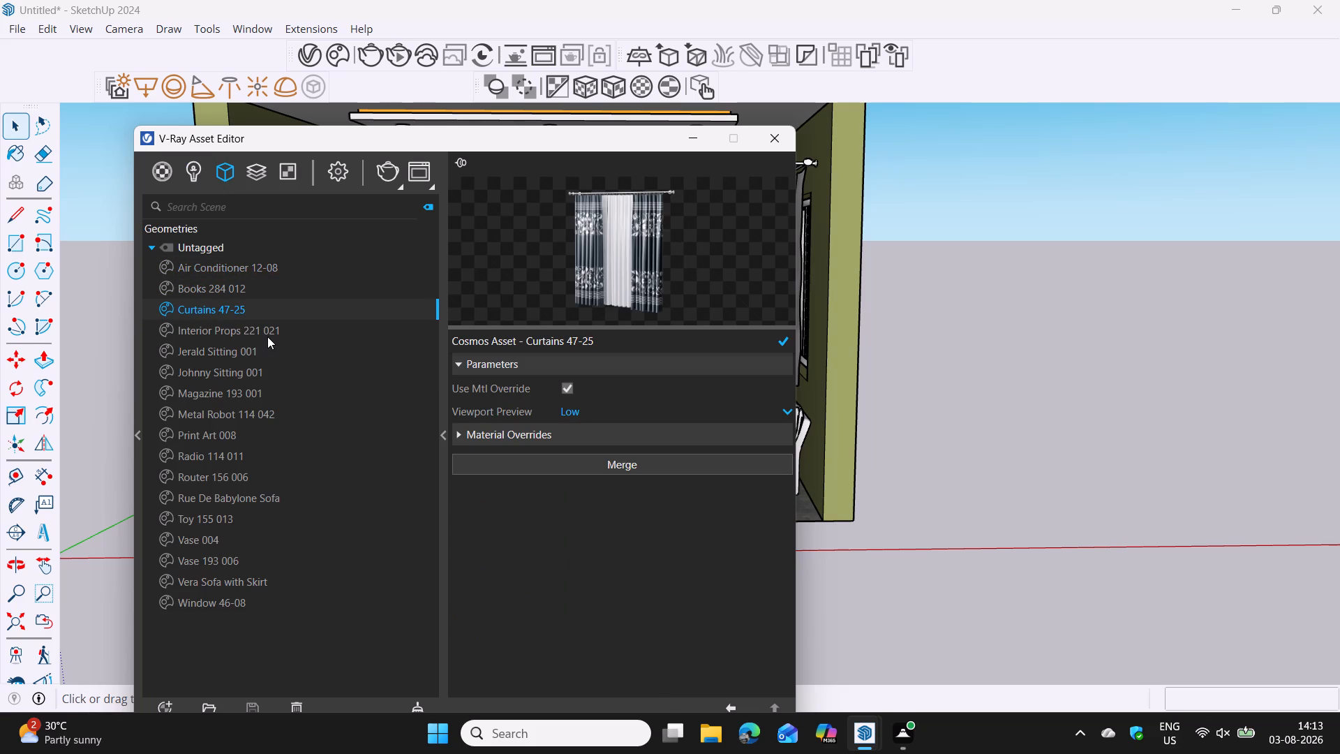
{"action": "left_click", "coordinate": [593, 461]}
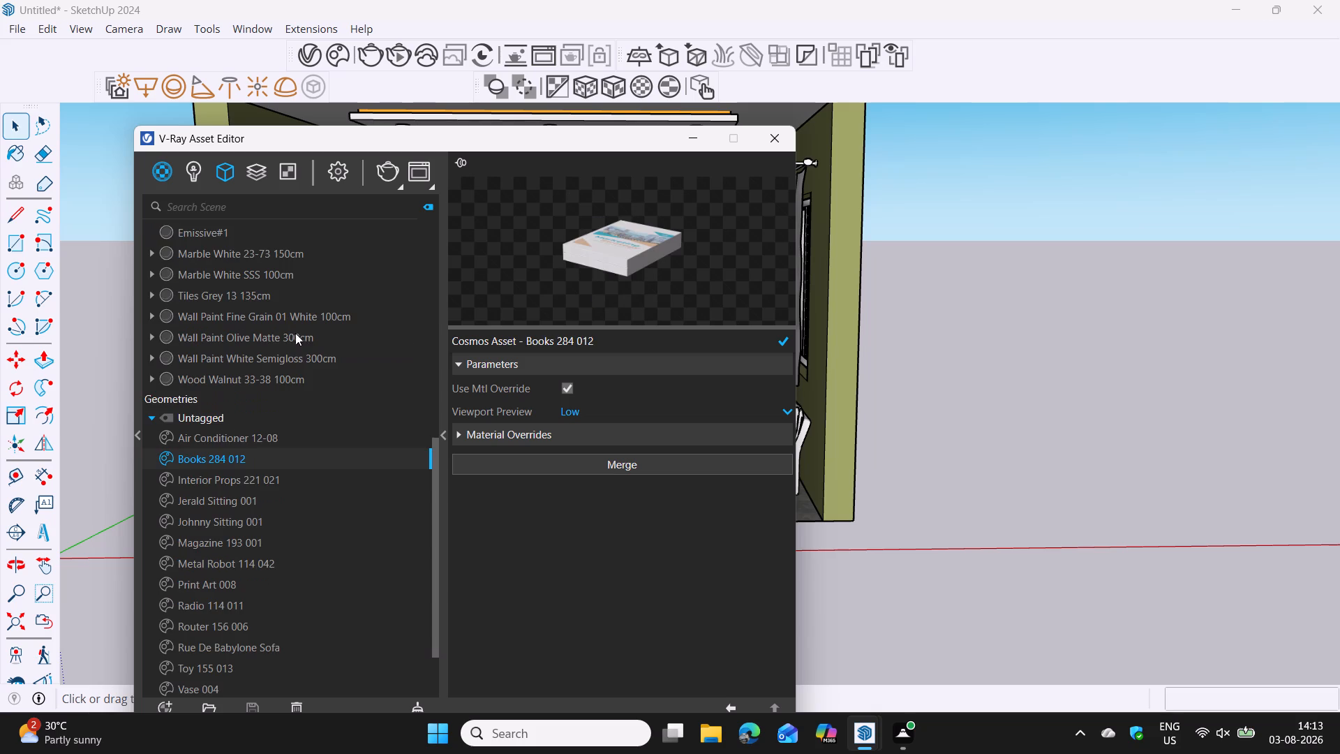
Raise the Refraction Color of the merged curtains' Curtains_Front material to a light grey, making the fabric partly translucent.
{"action": "scroll", "coordinate": [290, 423], "scroll_direction": "down", "scroll_amount": 4}
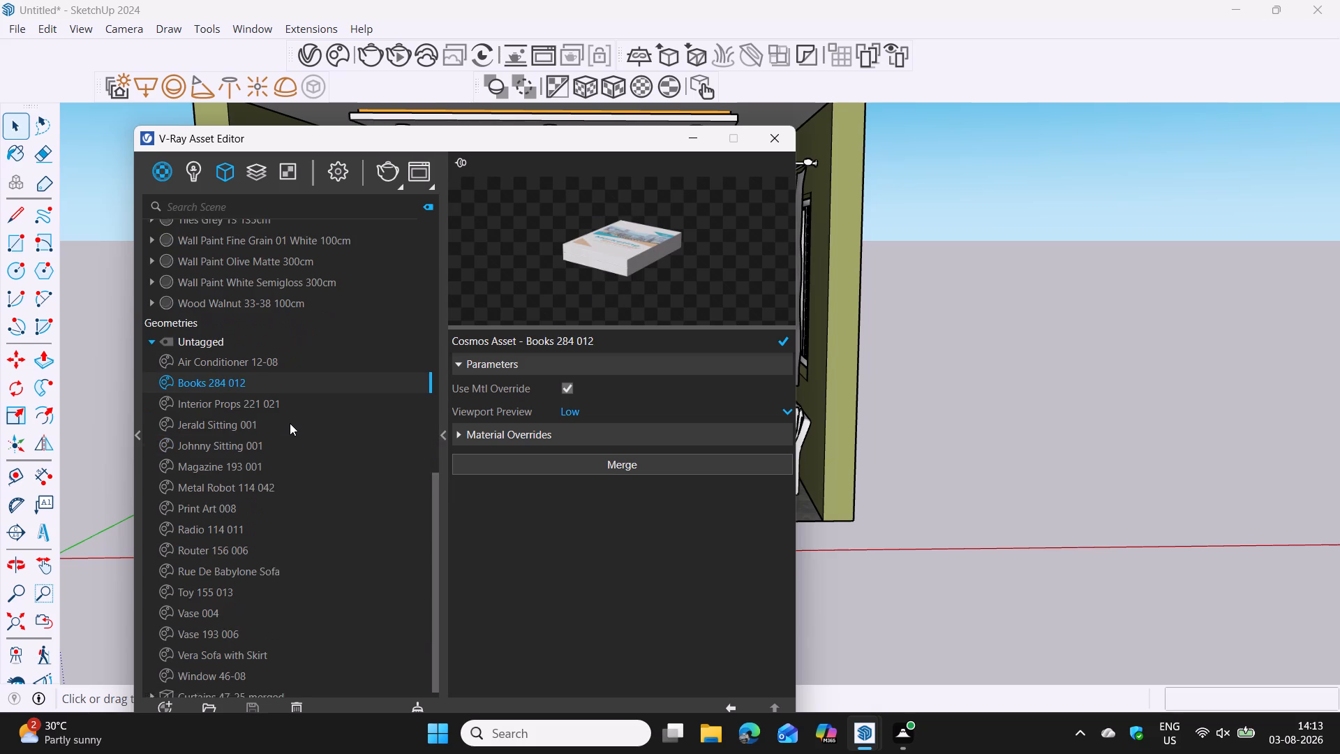
{"action": "scroll", "coordinate": [290, 423], "scroll_direction": "down", "scroll_amount": 7}
{"action": "scroll", "coordinate": [287, 576], "scroll_direction": "down", "scroll_amount": 1}
{"action": "left_click", "coordinate": [151, 686]}
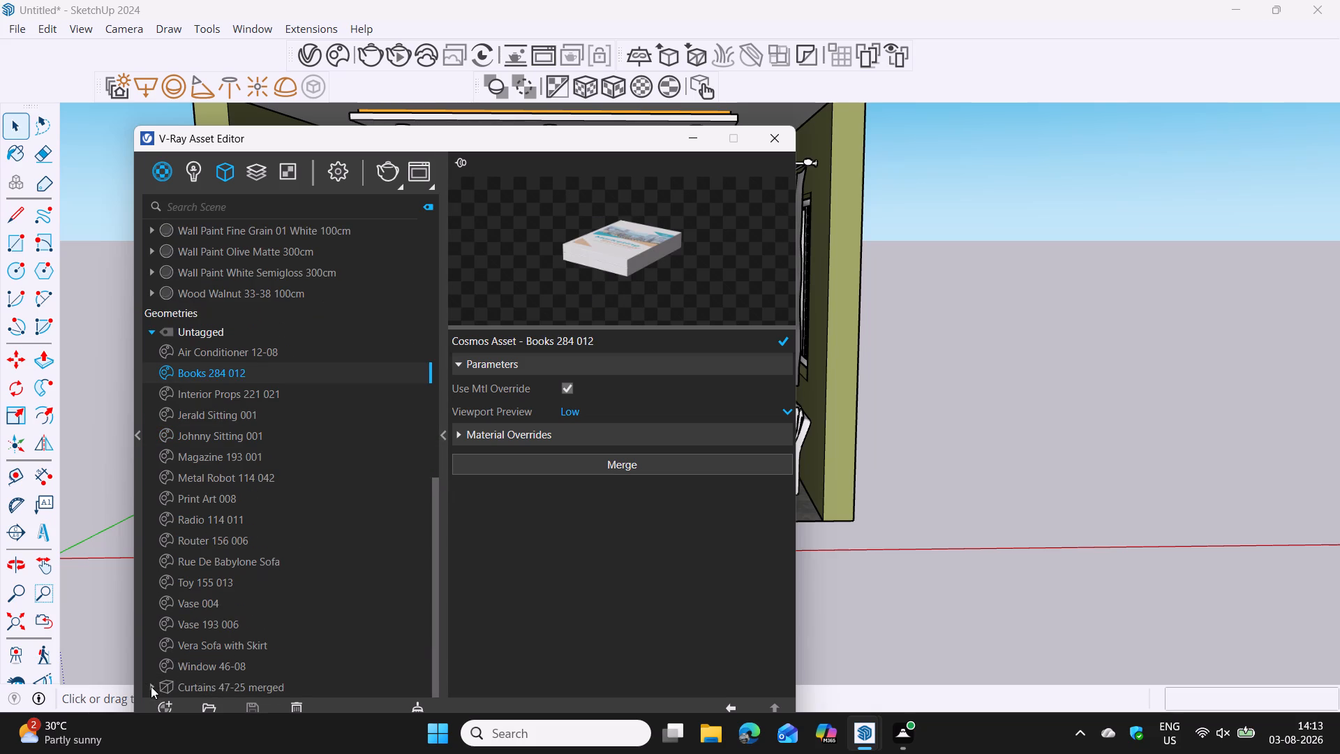
{"action": "scroll", "coordinate": [267, 492], "scroll_direction": "down", "scroll_amount": 11}
{"action": "scroll", "coordinate": [295, 545], "scroll_direction": "down", "scroll_amount": 4}
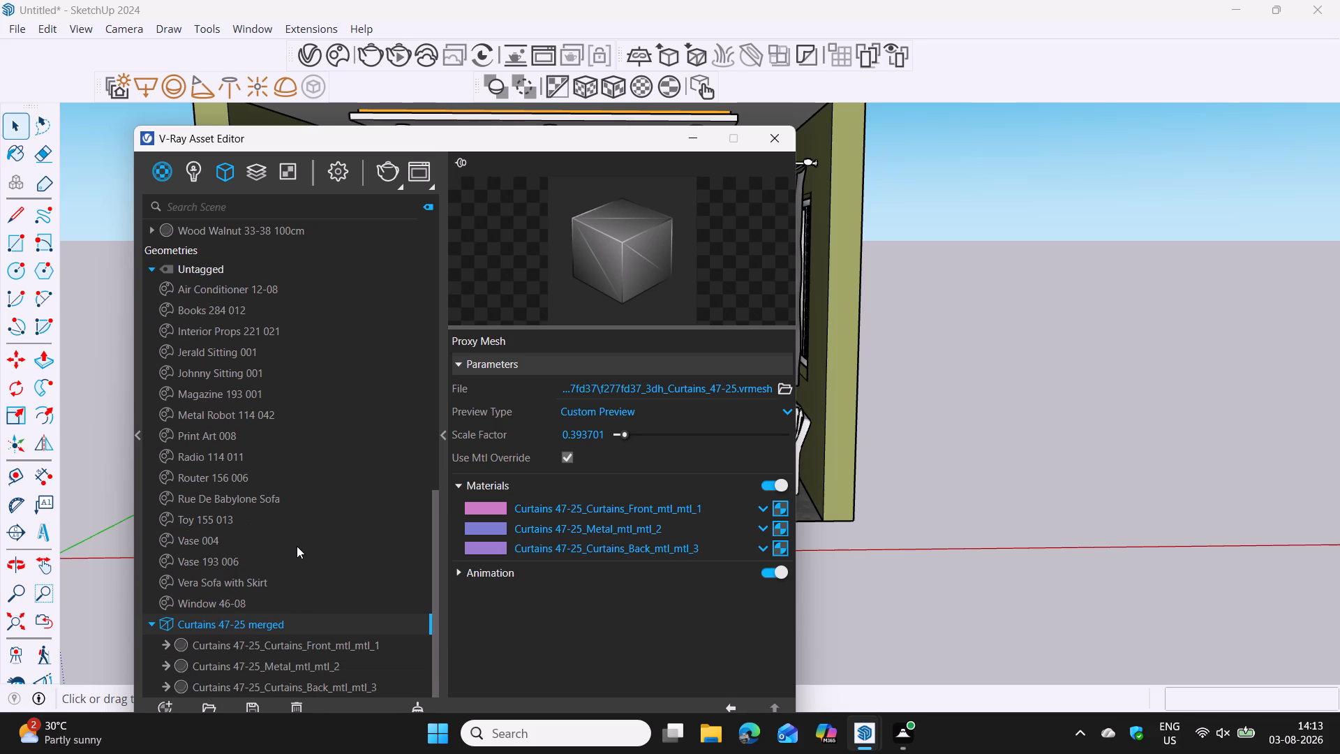
{"action": "left_click", "coordinate": [272, 644]}
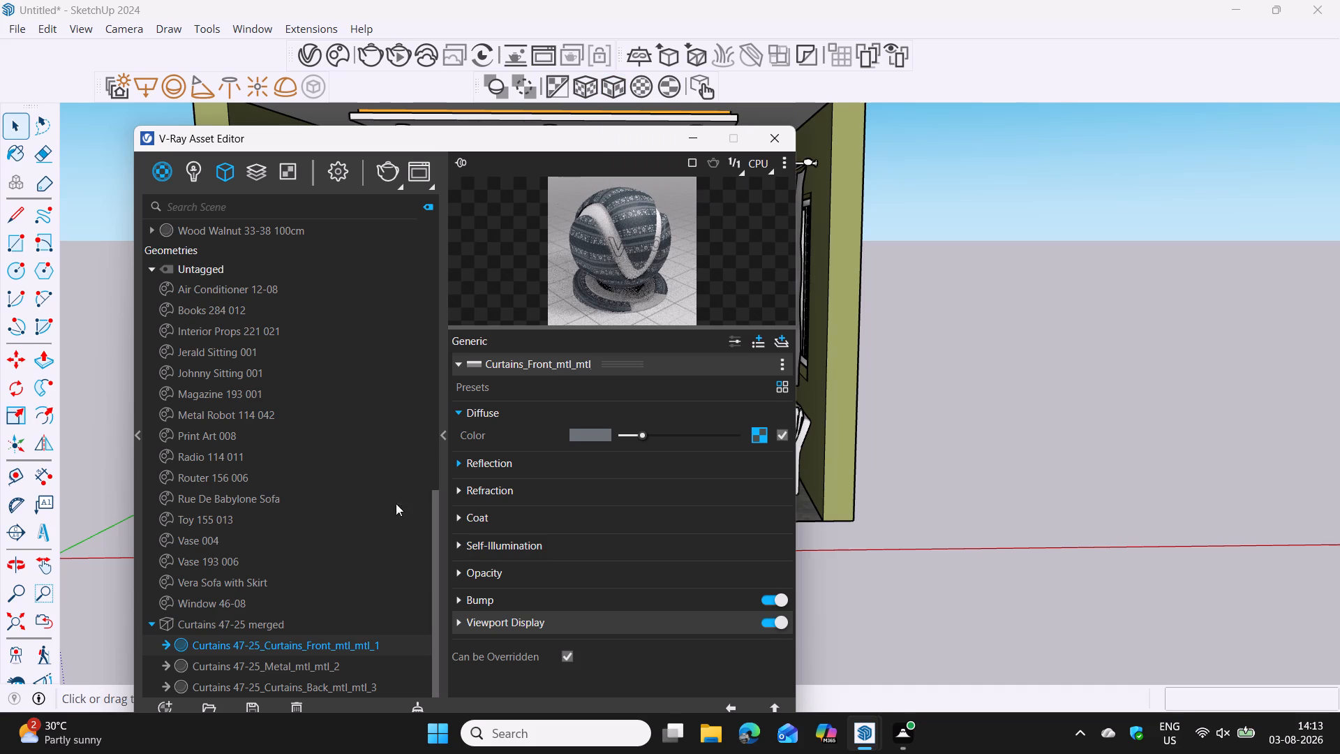
{"action": "left_click", "coordinate": [551, 461]}
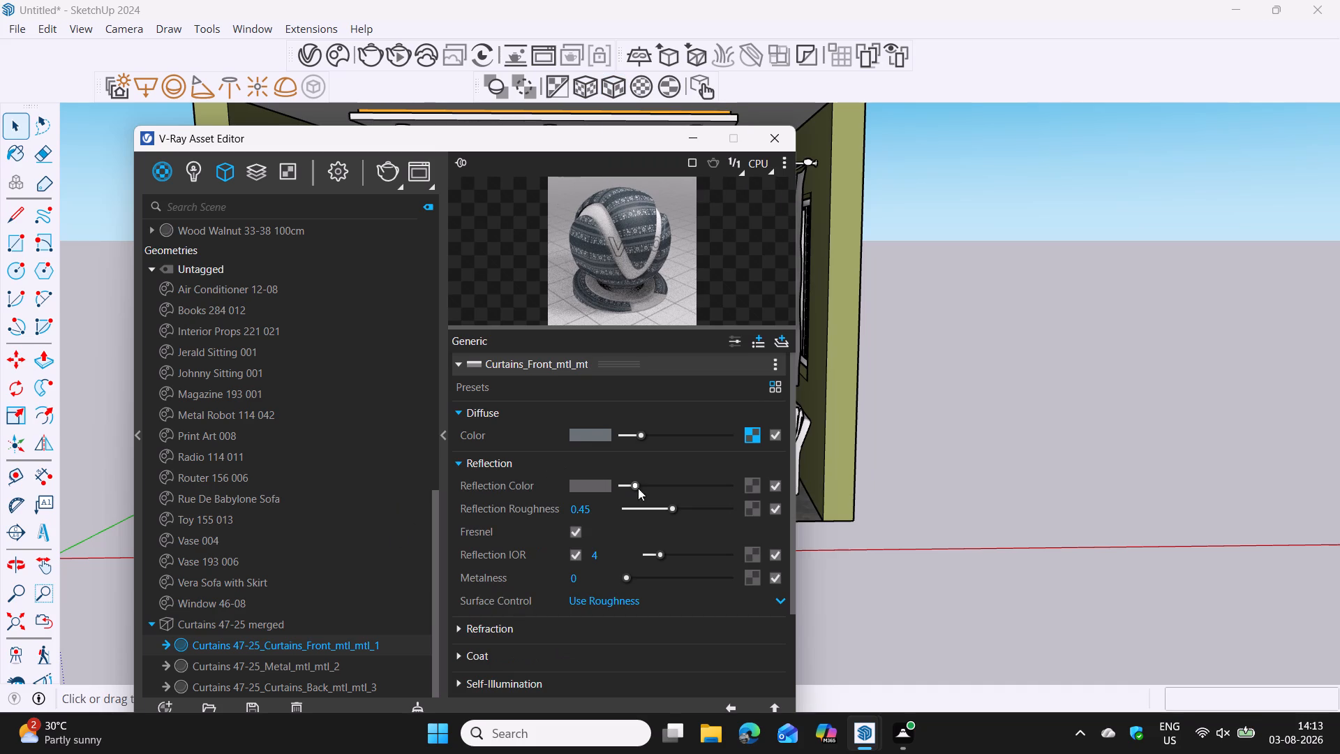
{"action": "left_click", "coordinate": [511, 630]}
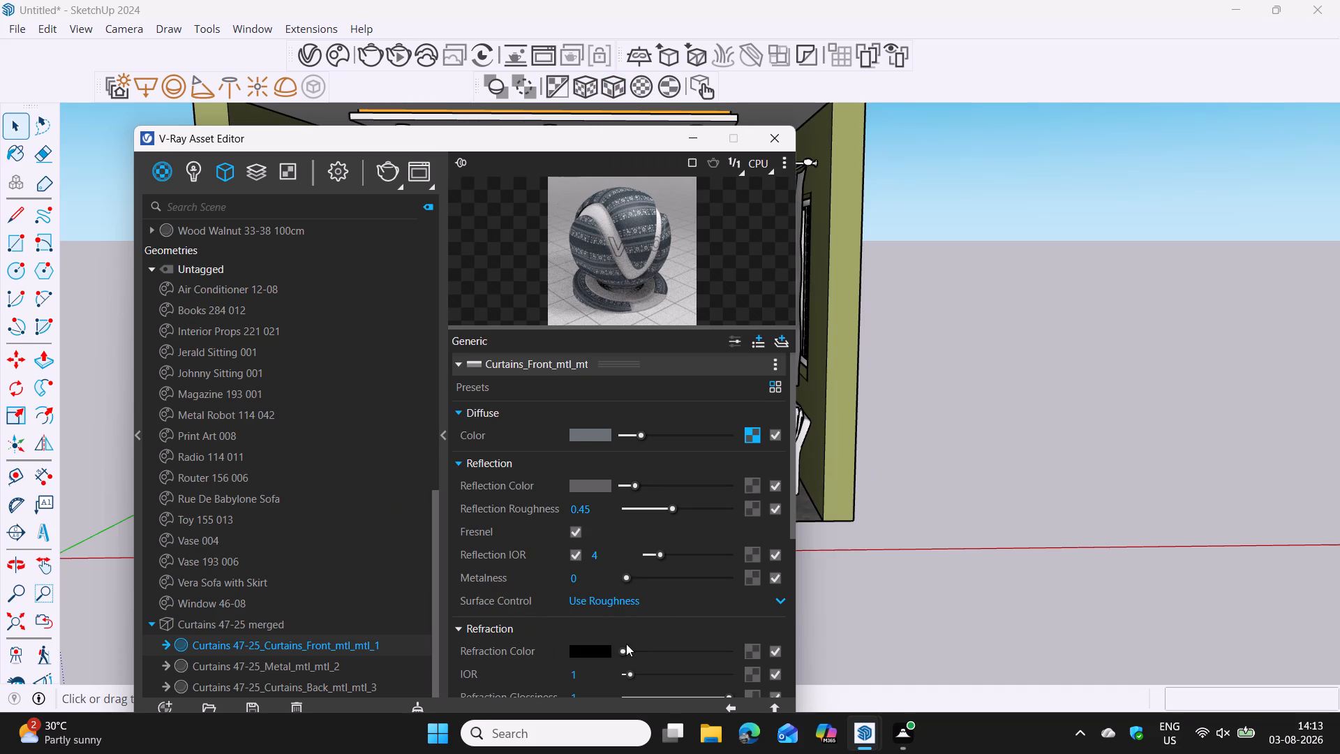
{"action": "left_click_drag", "start_coordinate": [624, 651], "coordinate": [703, 653]}
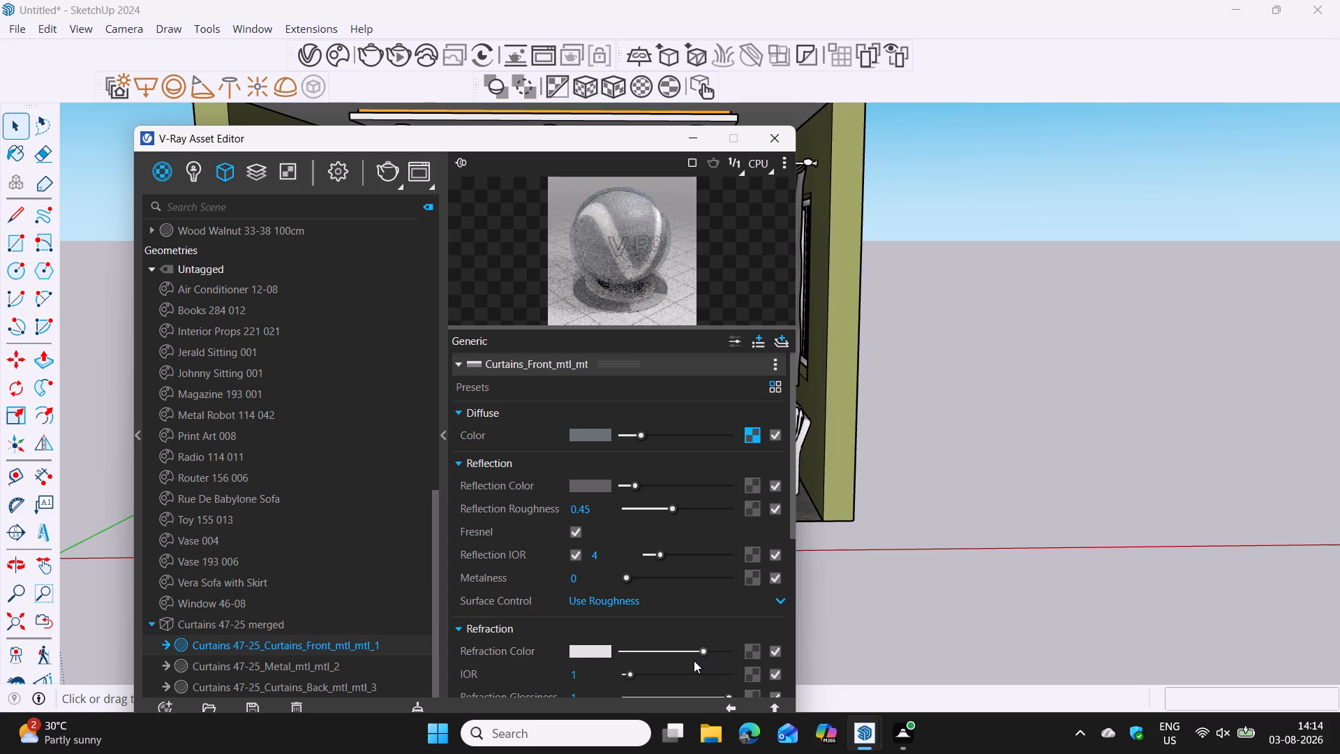
{"action": "left_click", "coordinate": [651, 649]}
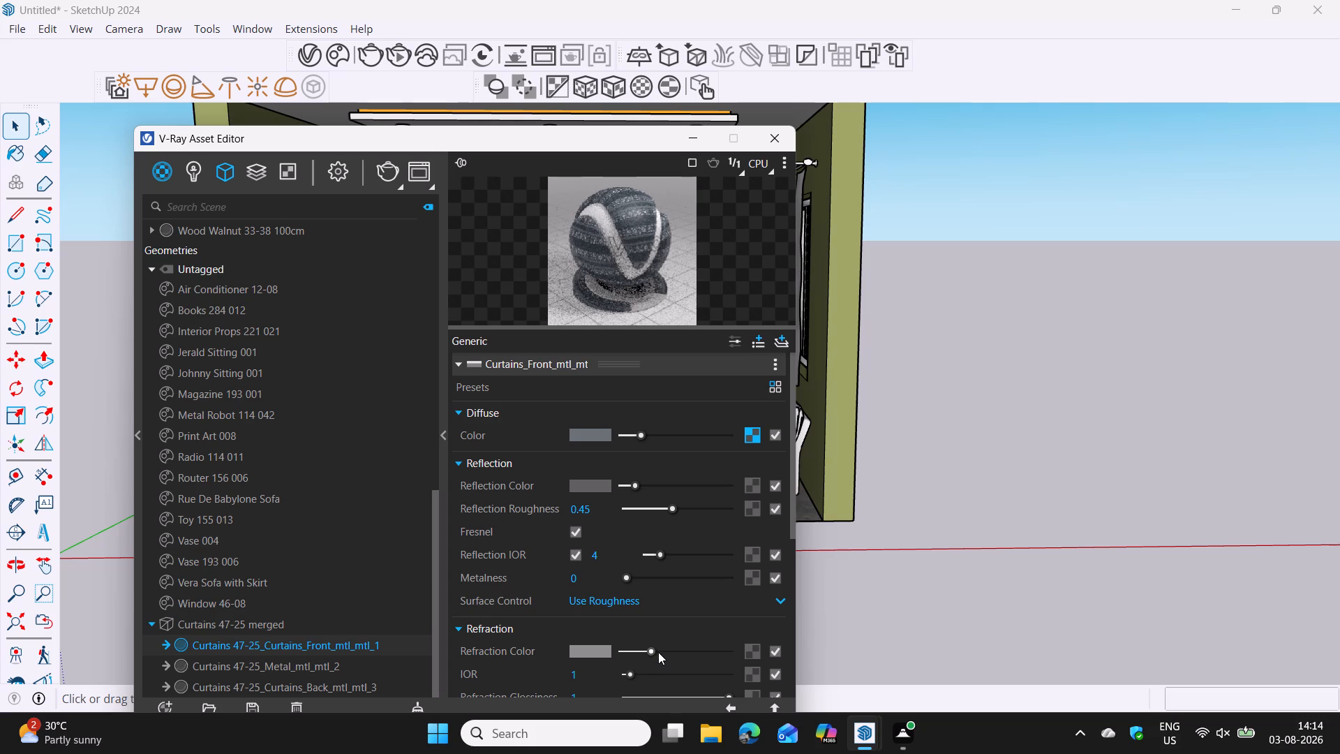
{"action": "left_click", "coordinate": [667, 651]}
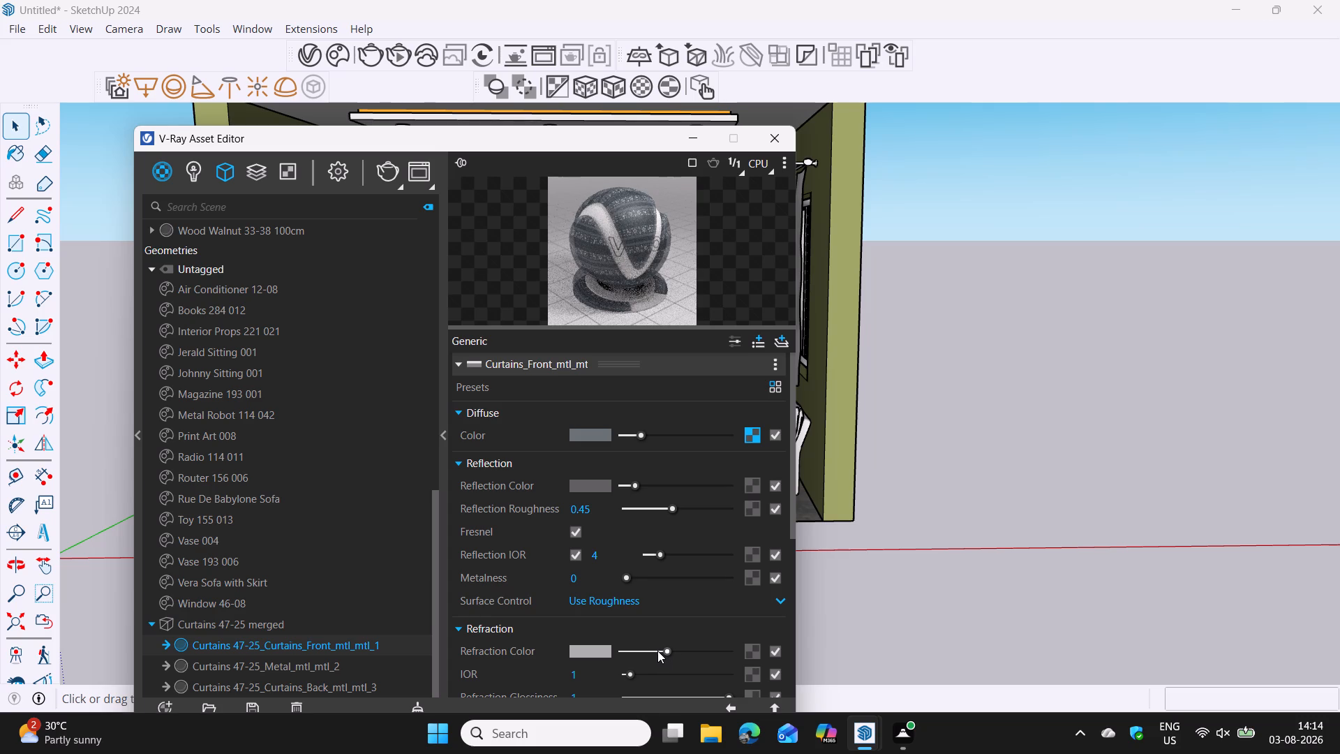
{"action": "left_click", "coordinate": [657, 651]}
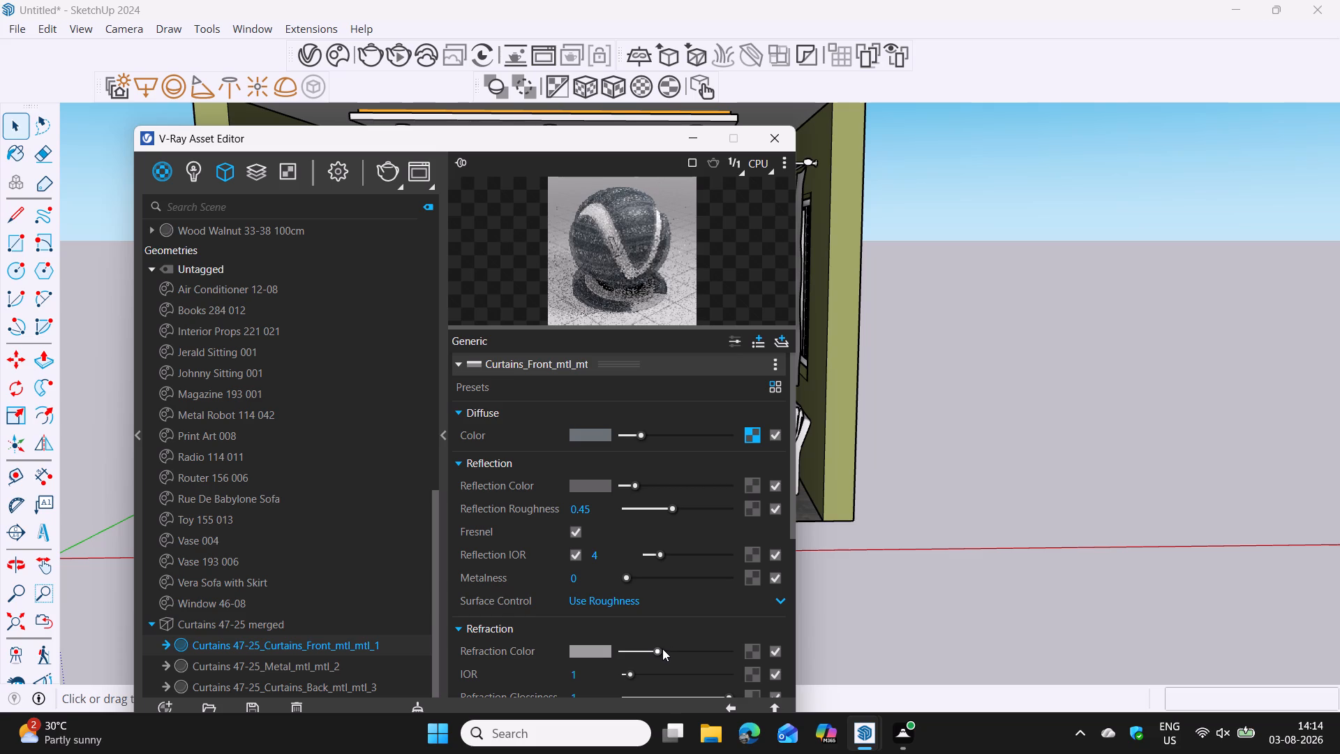
{"action": "left_click", "coordinate": [664, 649]}
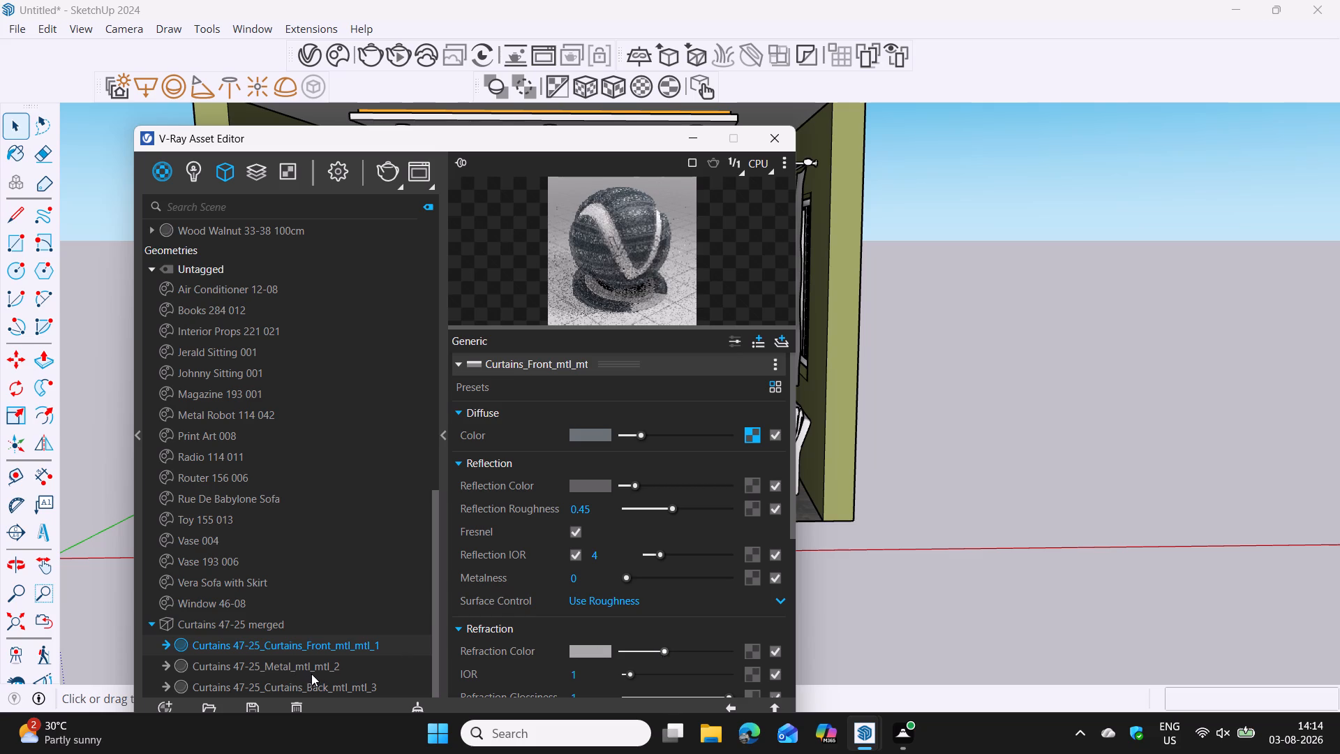
Inspect the merged curtains' metal and back materials and the front material's diffuse bitmap.
{"action": "left_click", "coordinate": [313, 672]}
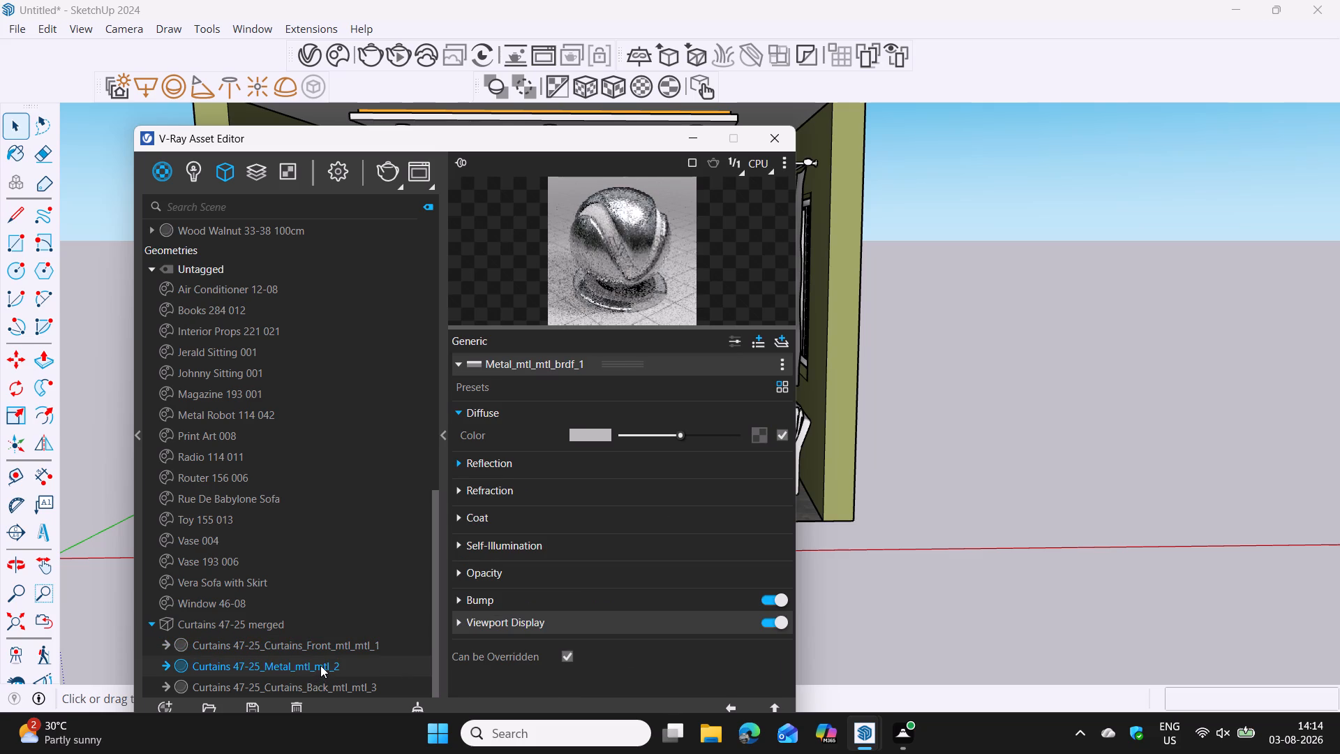
{"action": "scroll", "coordinate": [314, 677], "scroll_direction": "down", "scroll_amount": 10}
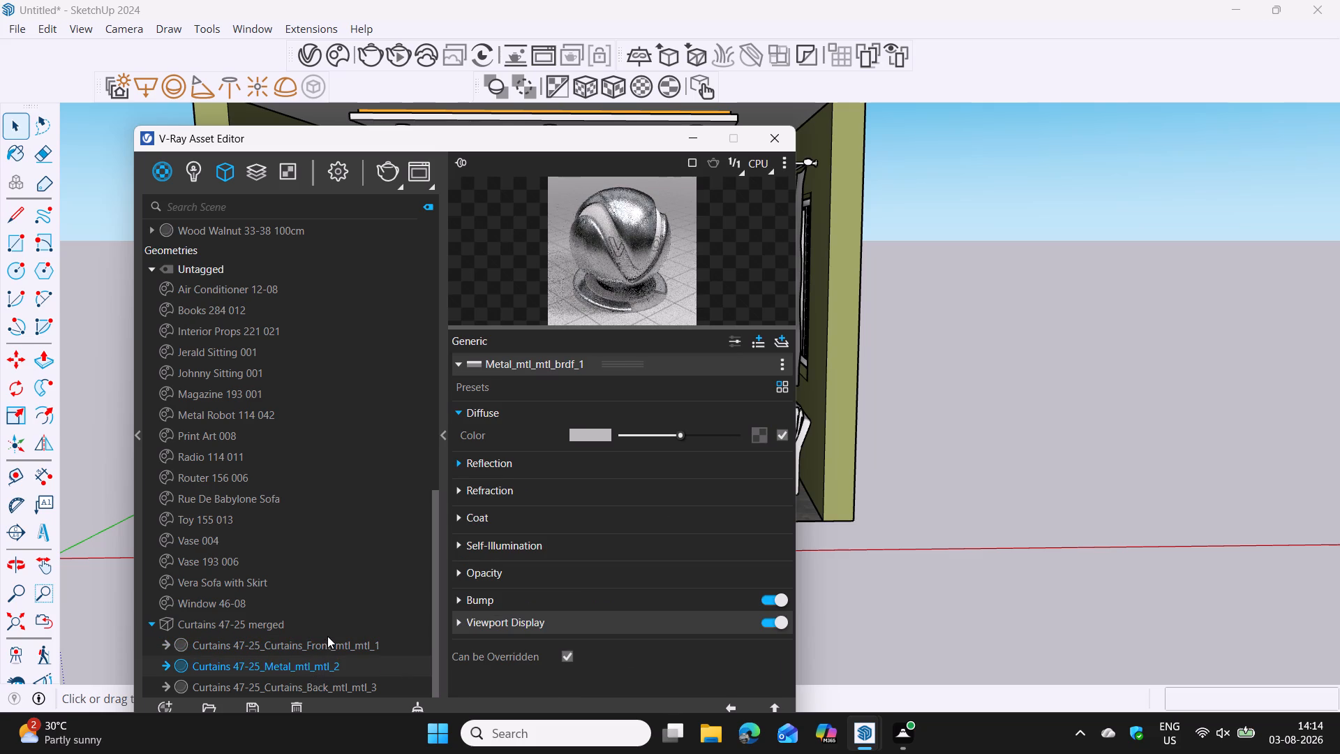
{"action": "scroll", "coordinate": [327, 636], "scroll_direction": "down", "scroll_amount": 20}
{"action": "scroll", "coordinate": [327, 636], "scroll_direction": "down", "scroll_amount": 9}
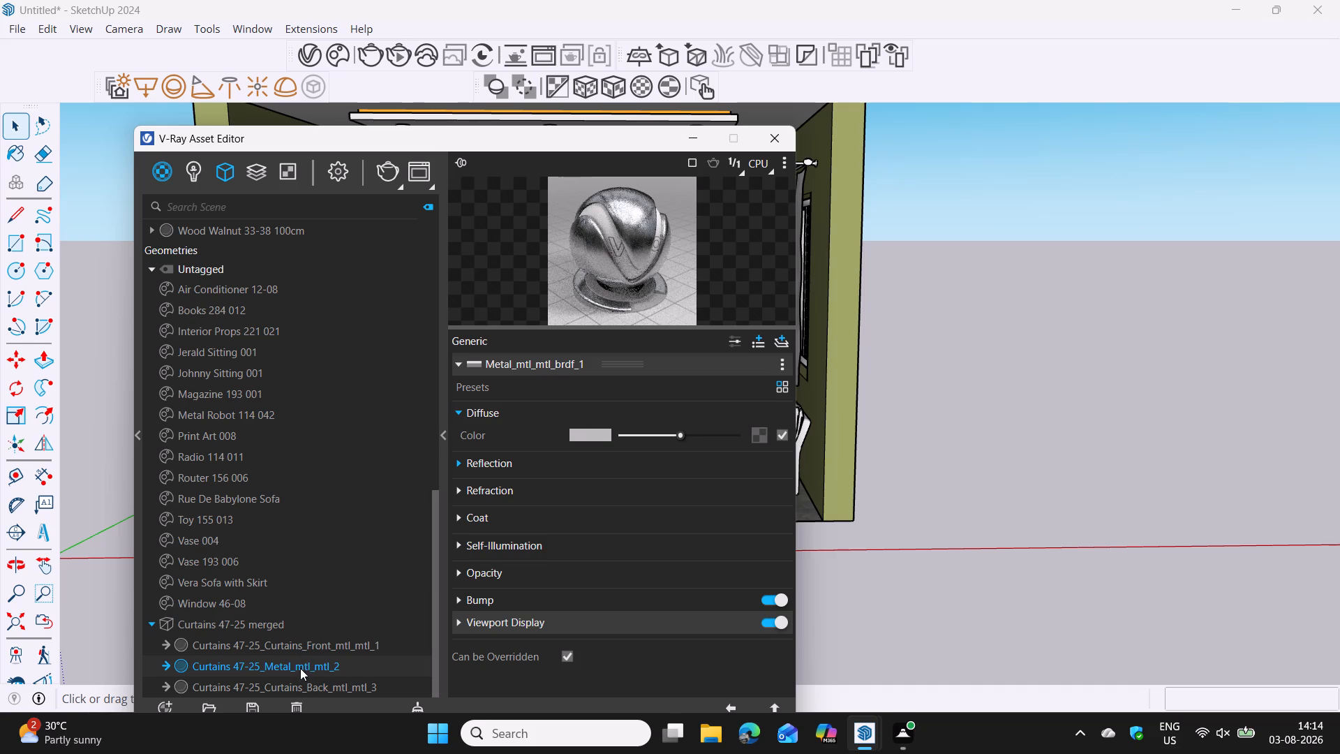
{"action": "left_click", "coordinate": [290, 687]}
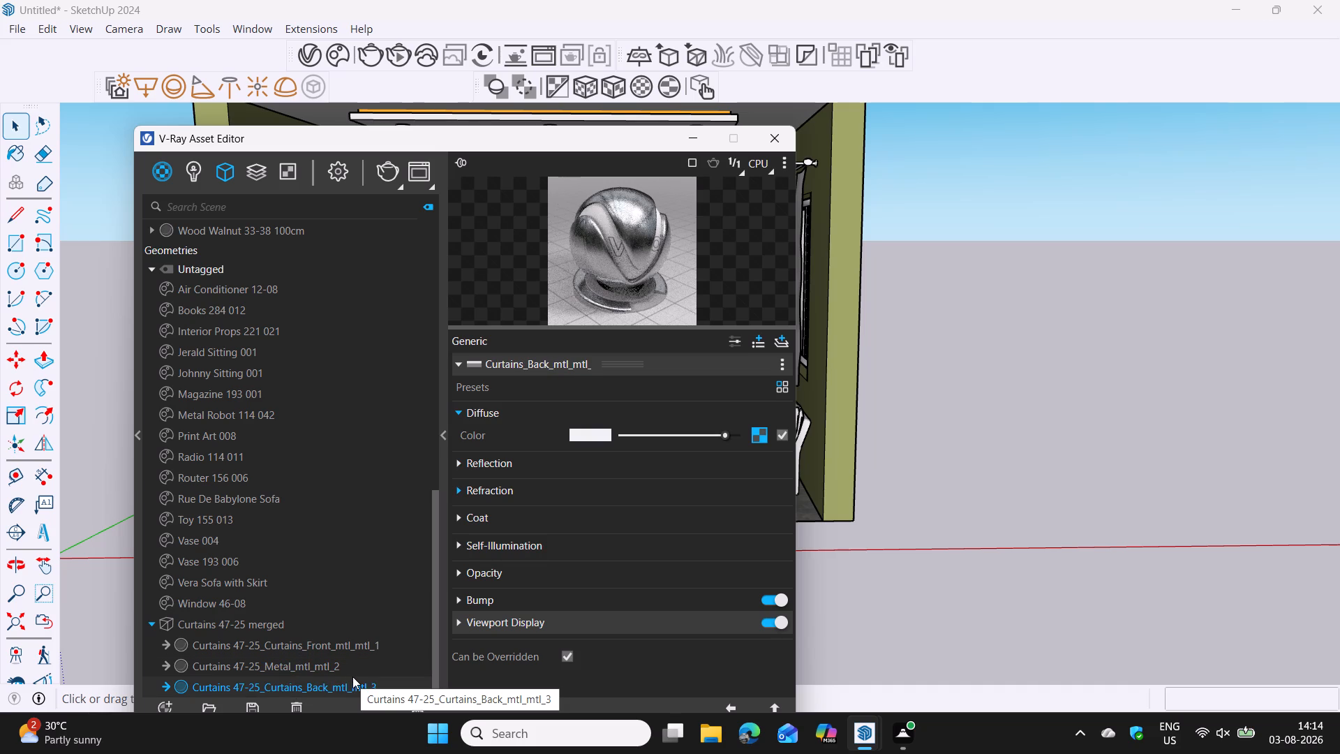
{"action": "left_click", "coordinate": [153, 624]}
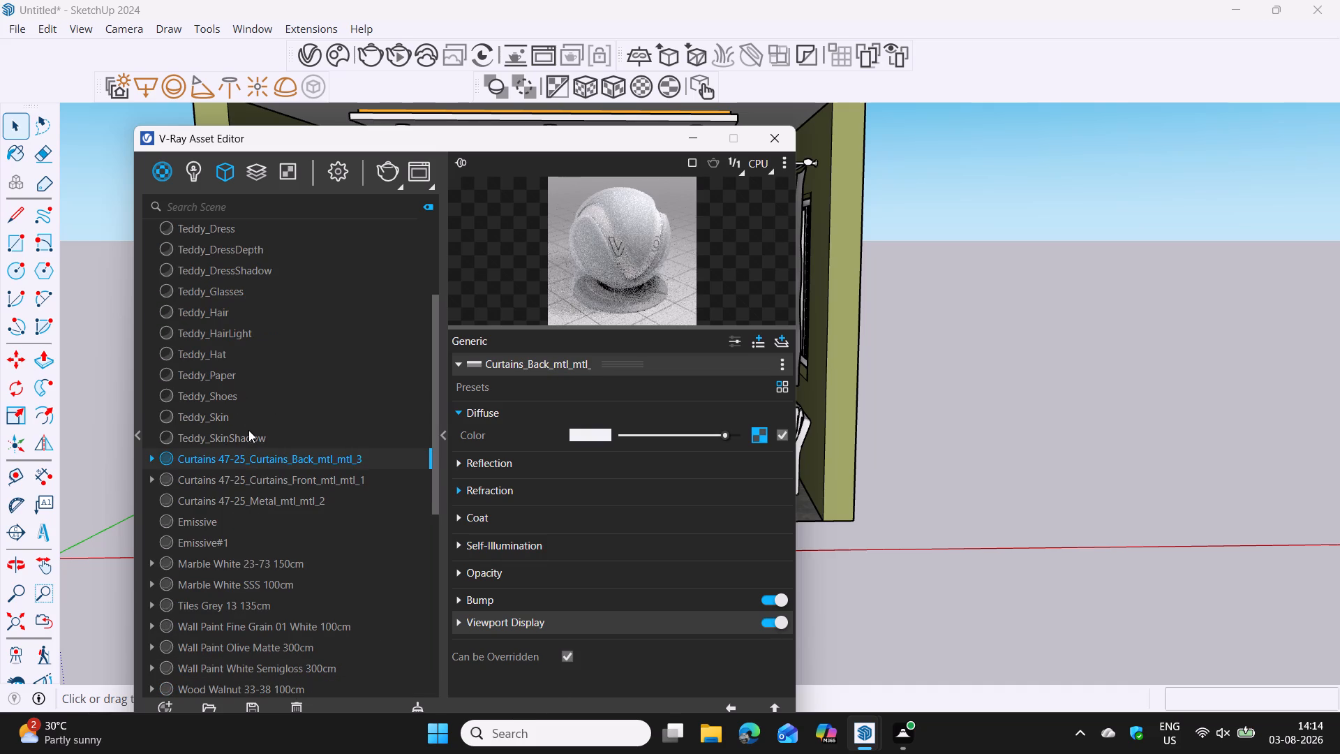
{"action": "left_click", "coordinate": [223, 482]}
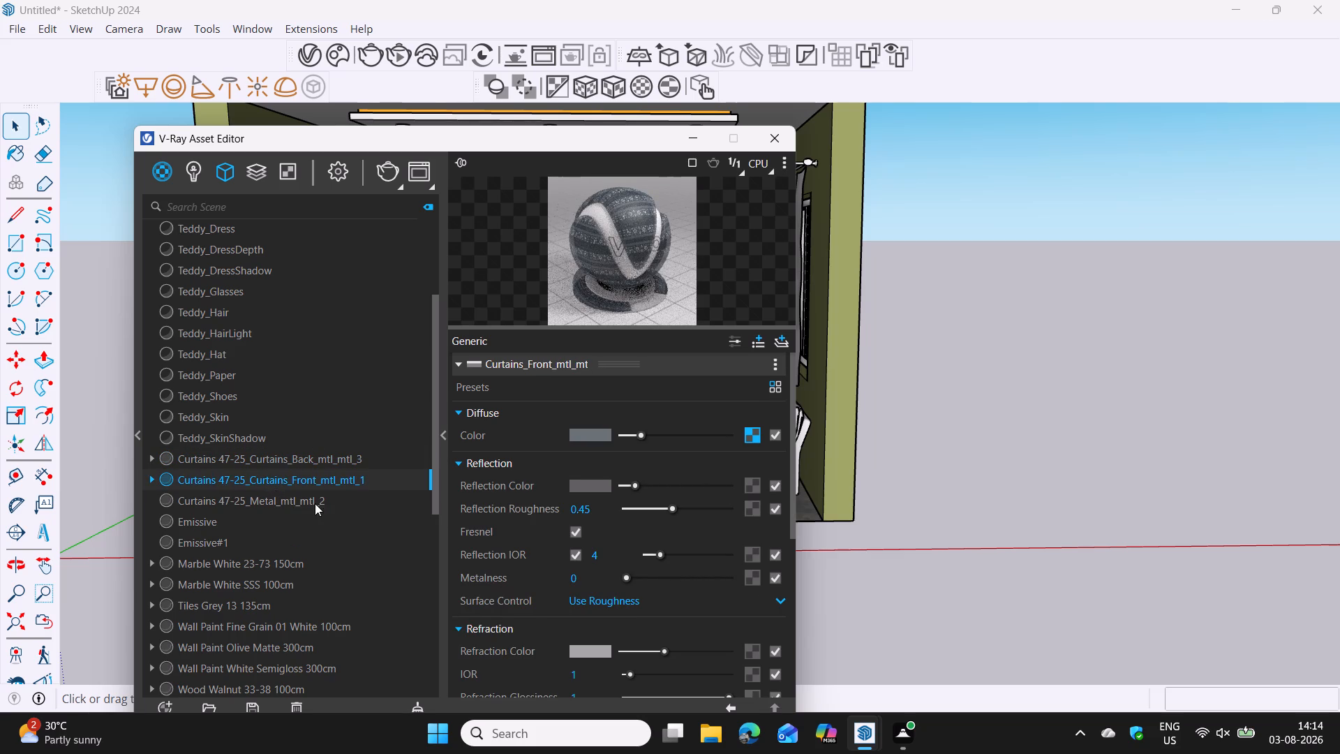
{"action": "left_click", "coordinate": [152, 478]}
{"action": "left_click", "coordinate": [269, 499]}
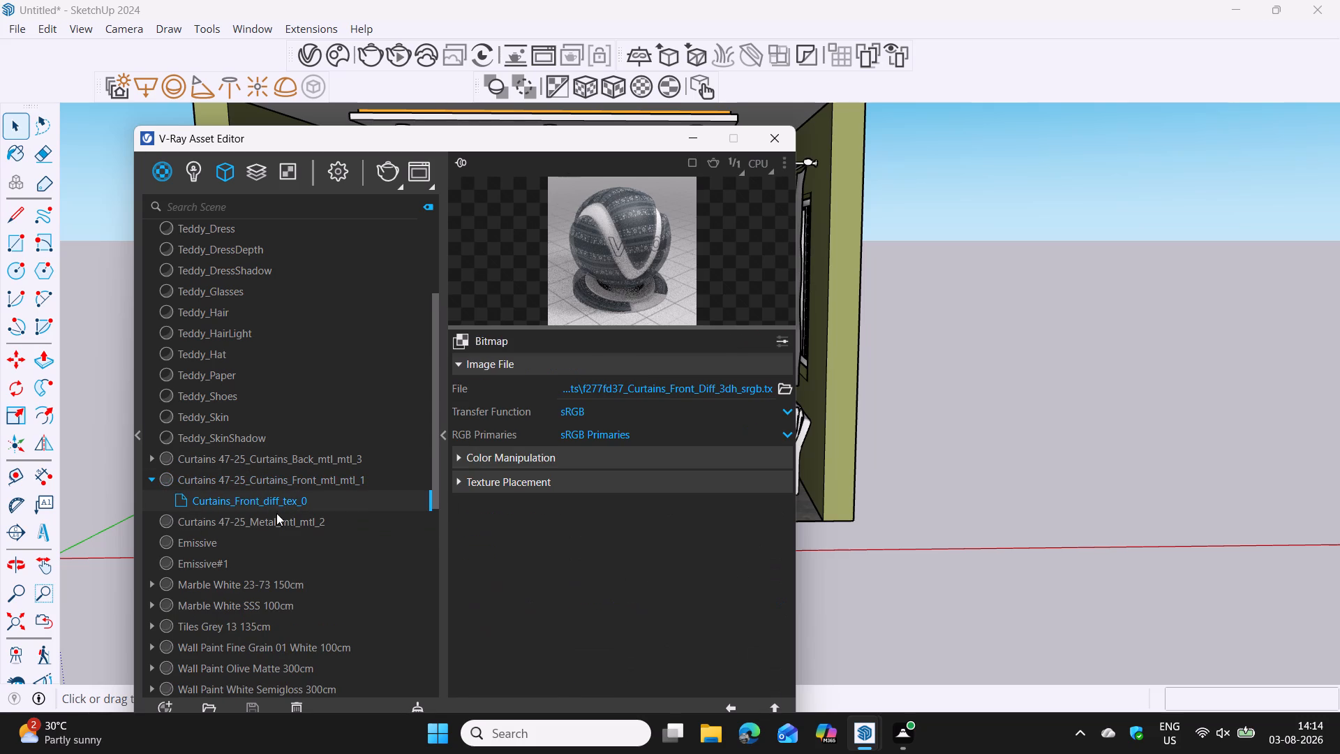
{"action": "left_click", "coordinate": [283, 520]}
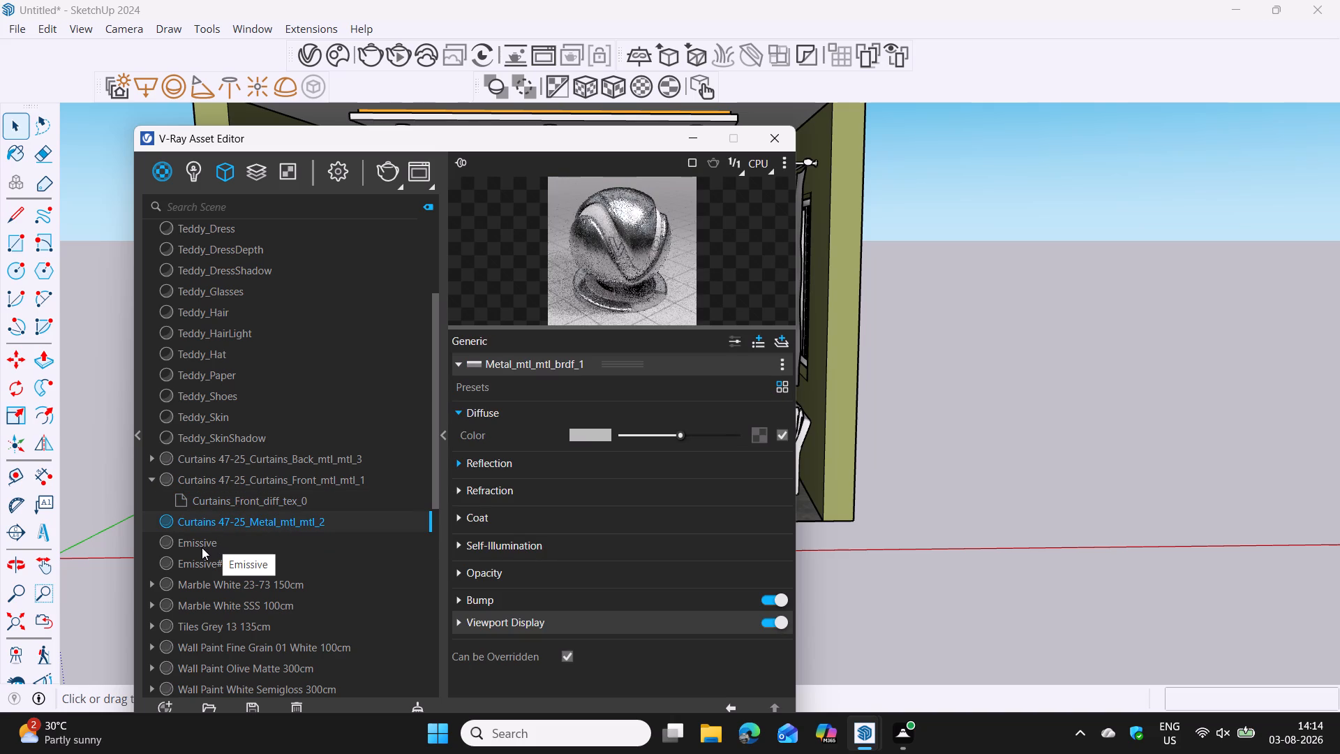
Browse the scene's V-Ray geometries, previewing the Cosmos assets from Air Conditioner 12-08 down to Window 46-08.
{"action": "scroll", "coordinate": [240, 553], "scroll_direction": "down", "scroll_amount": 4}
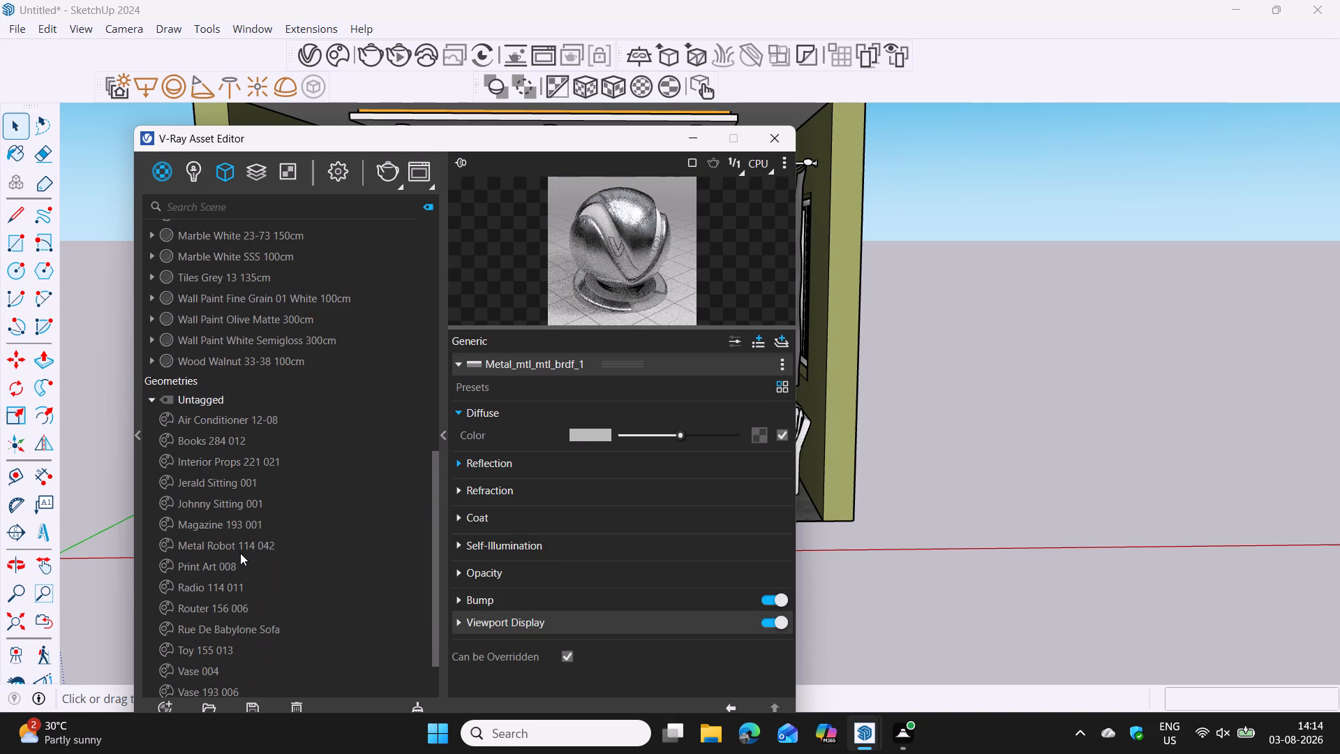
{"action": "scroll", "coordinate": [243, 552], "scroll_direction": "down", "scroll_amount": 13}
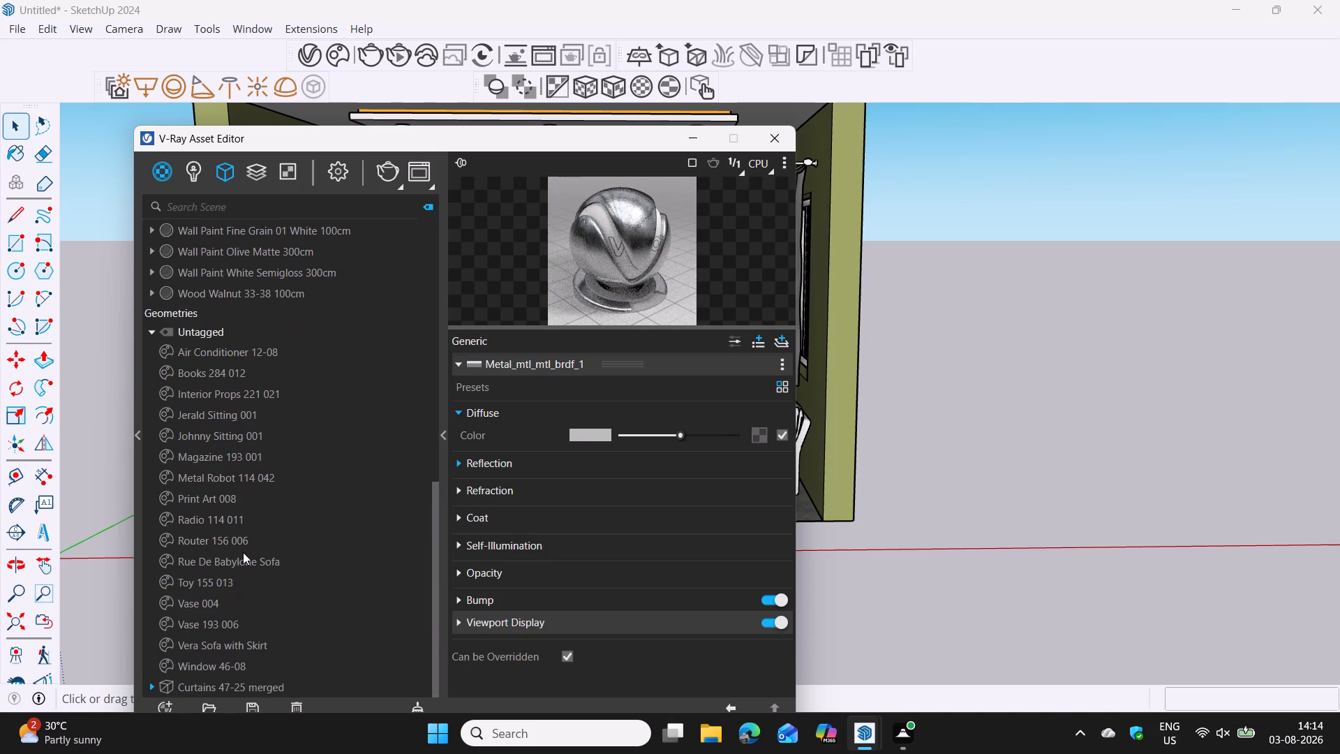
{"action": "scroll", "coordinate": [243, 552], "scroll_direction": "down", "scroll_amount": 3}
{"action": "left_click", "coordinate": [221, 171]}
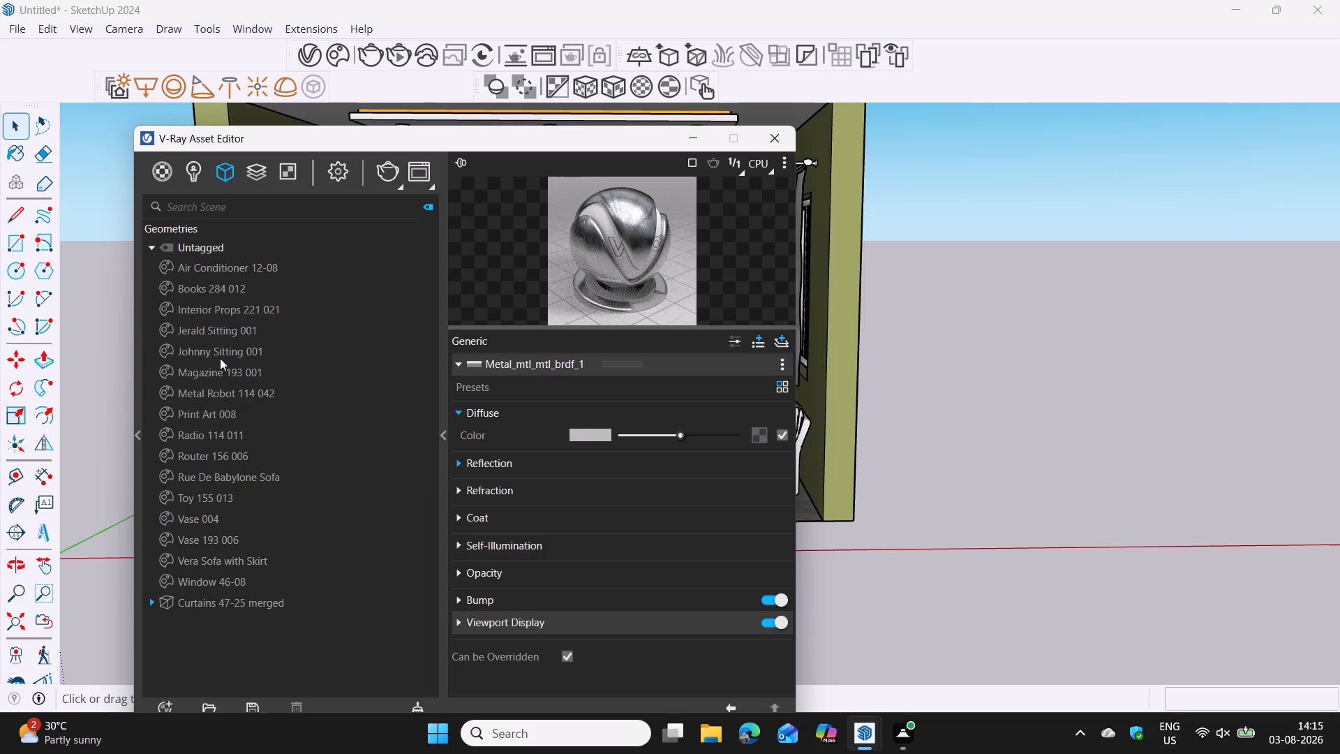
{"action": "left_click", "coordinate": [218, 394]}
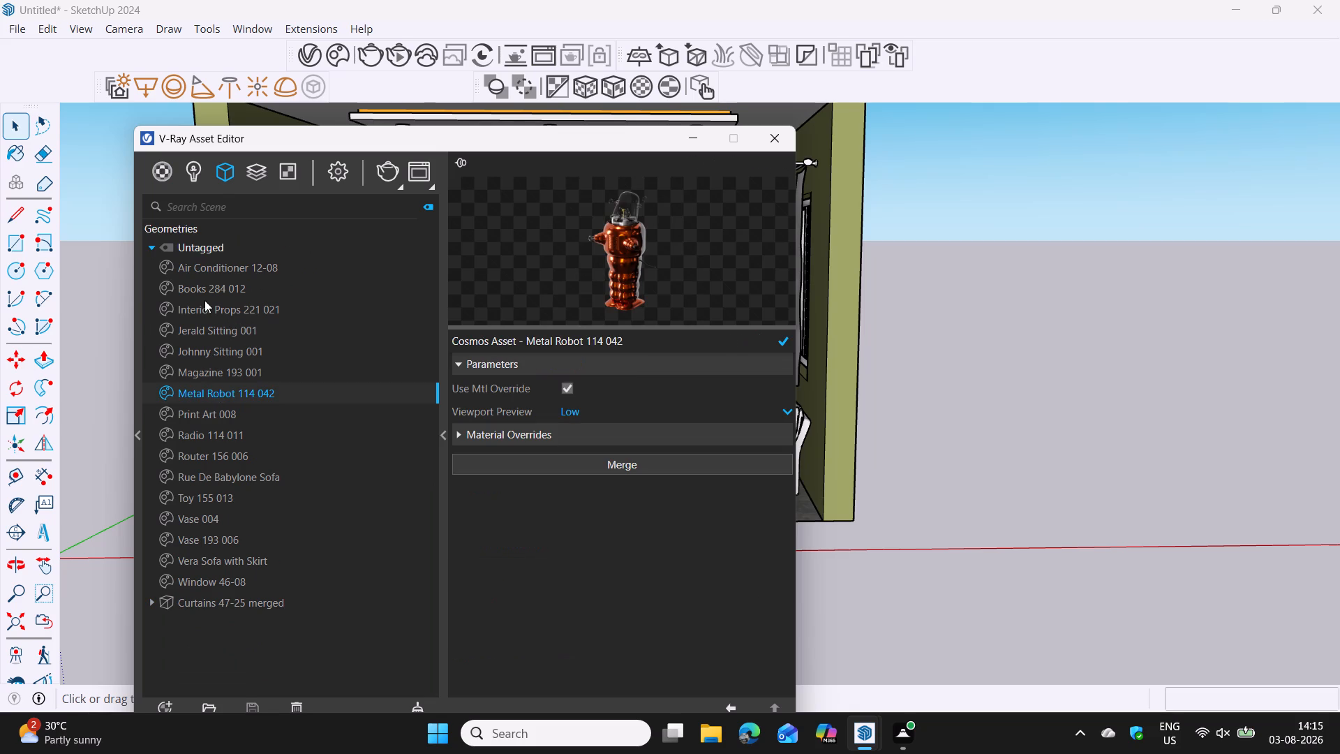
{"action": "left_click", "coordinate": [214, 275]}
{"action": "left_click", "coordinate": [209, 287]}
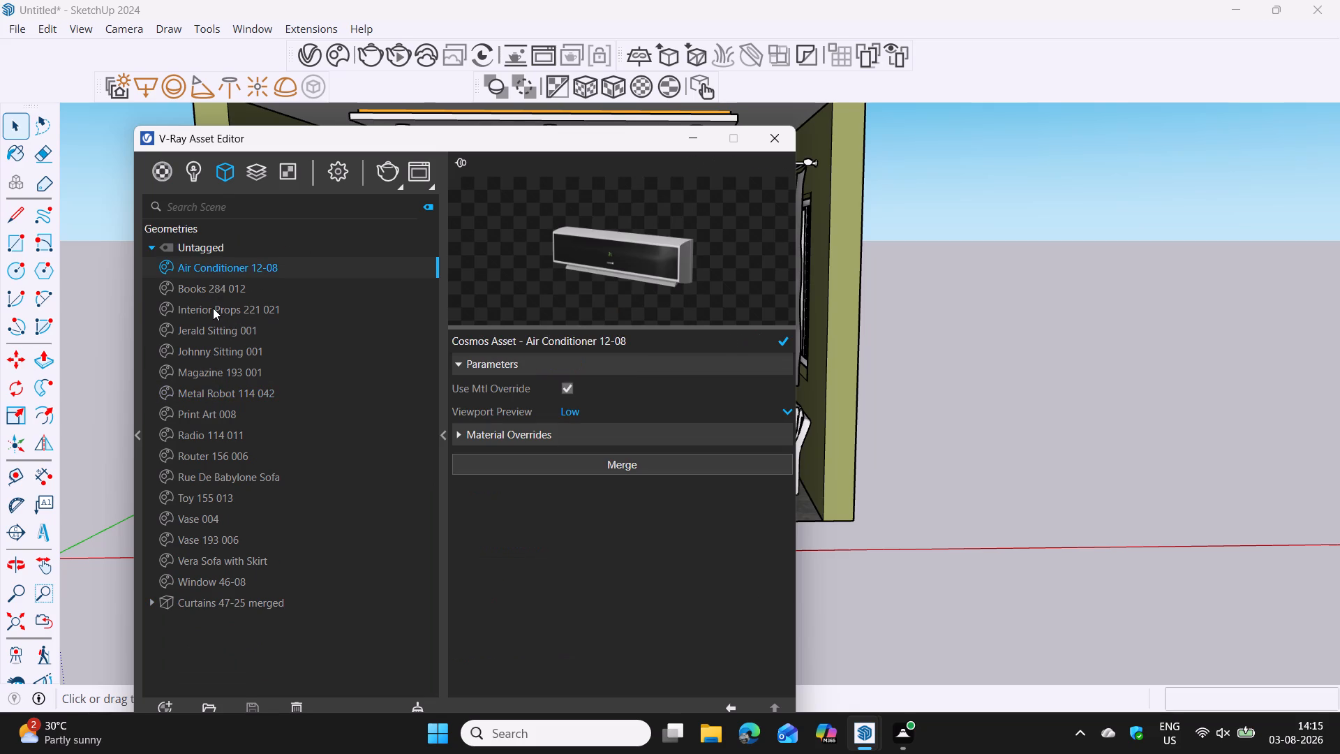
{"action": "left_click", "coordinate": [213, 308]}
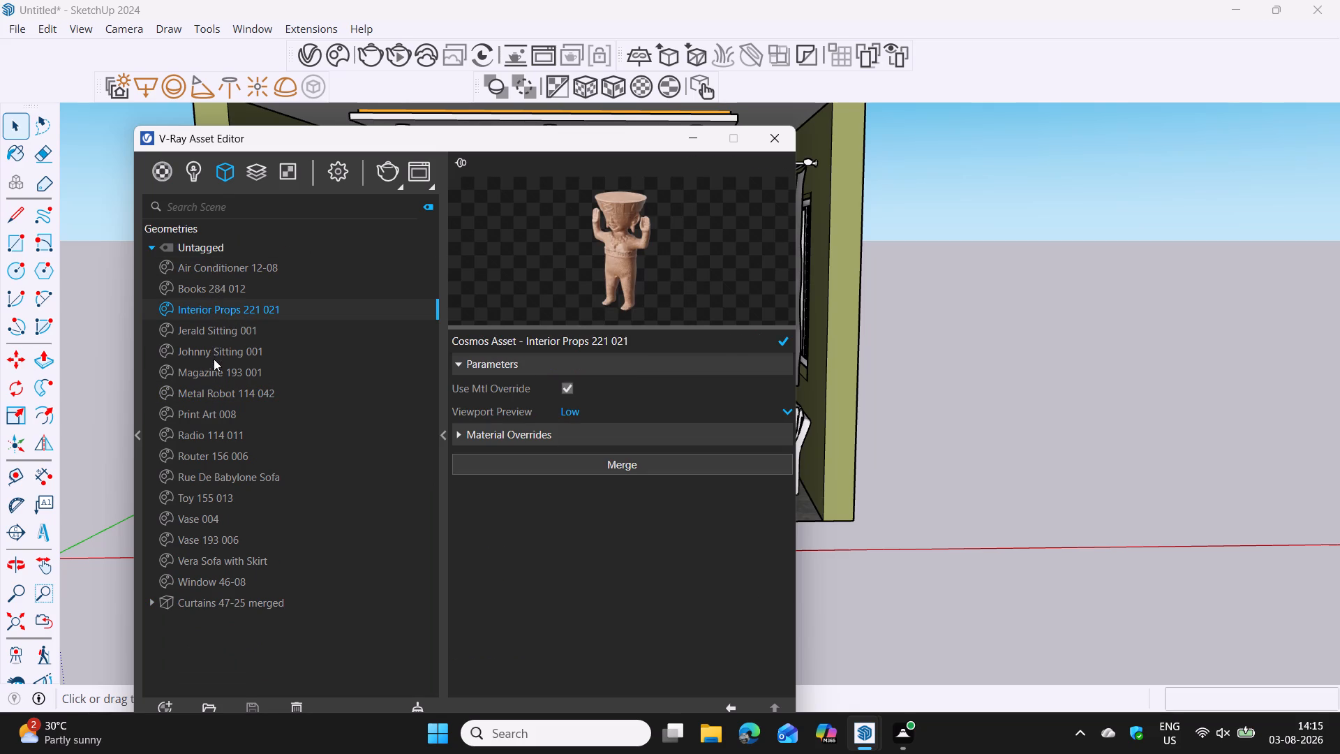
{"action": "left_click", "coordinate": [213, 369]}
{"action": "left_click", "coordinate": [214, 394]}
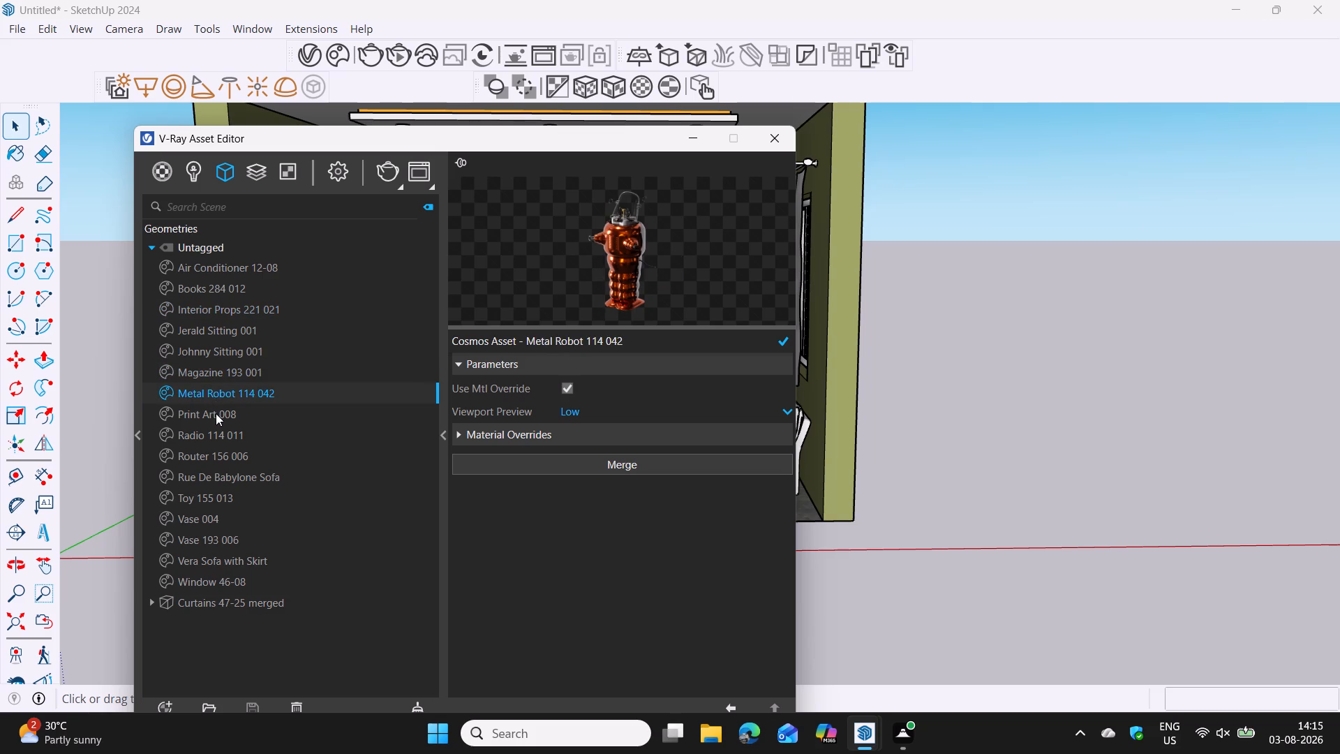
{"action": "left_click", "coordinate": [216, 413]}
{"action": "left_click", "coordinate": [213, 436]}
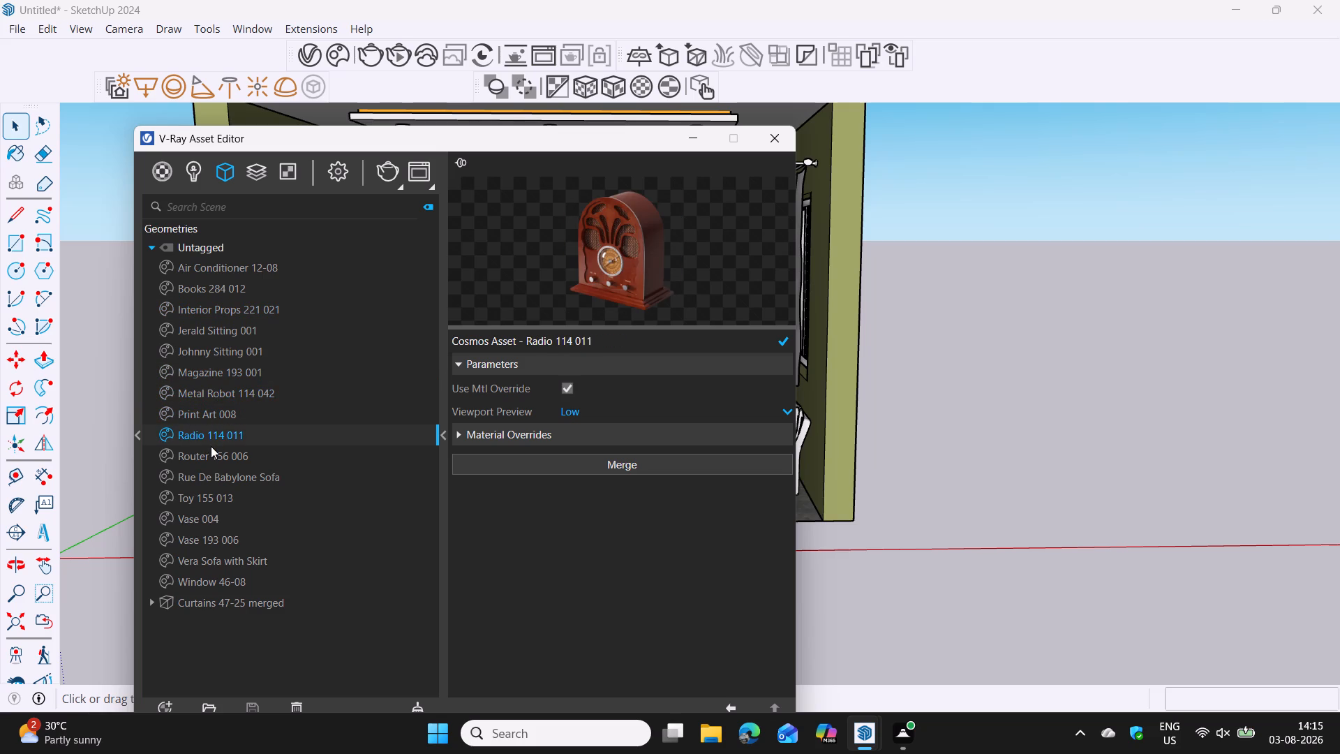
{"action": "left_click", "coordinate": [211, 454]}
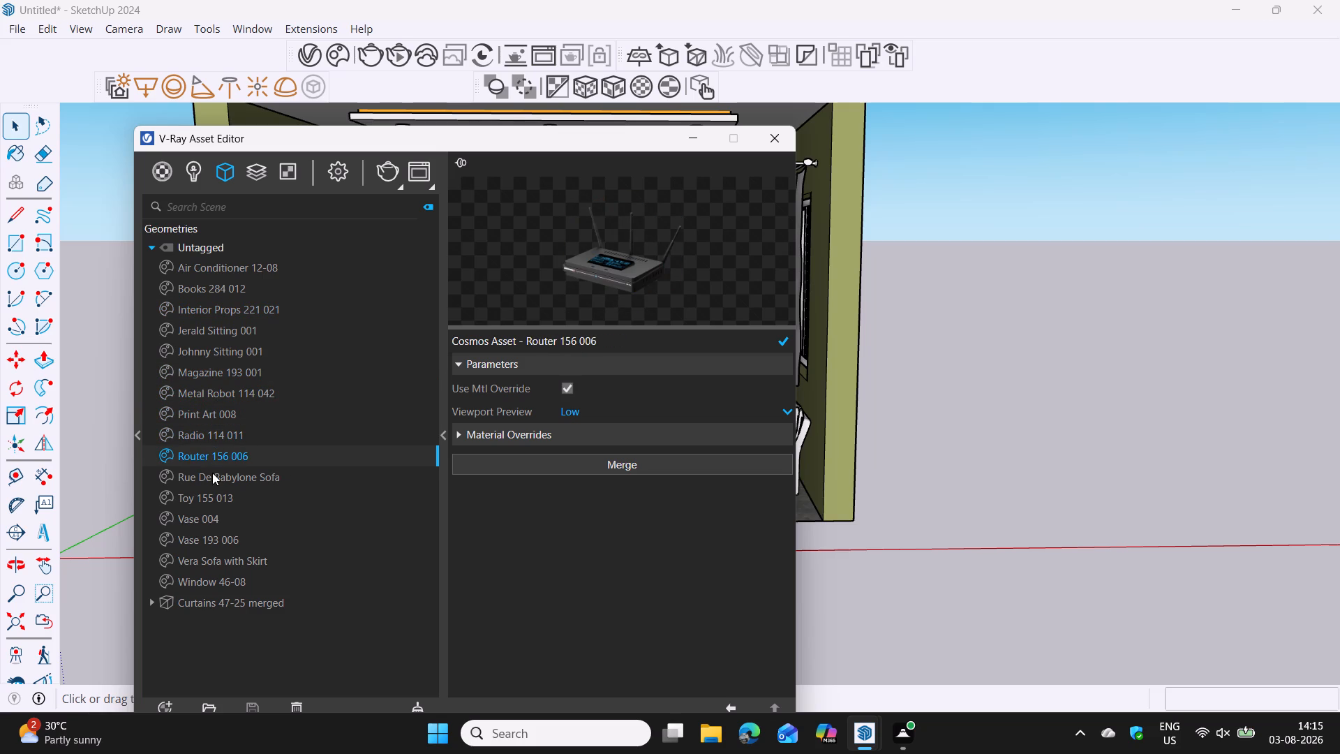
{"action": "left_click", "coordinate": [216, 475]}
{"action": "left_click", "coordinate": [214, 497]}
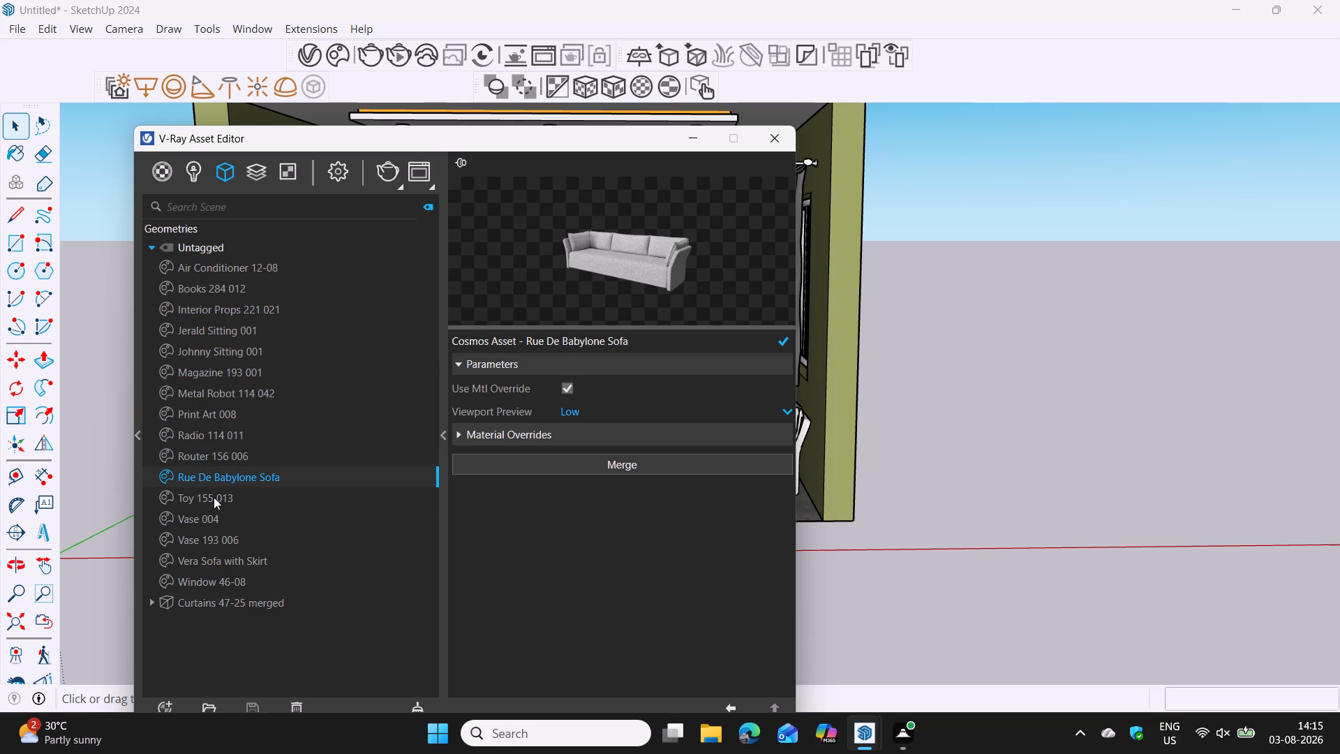
{"action": "left_click", "coordinate": [213, 519]}
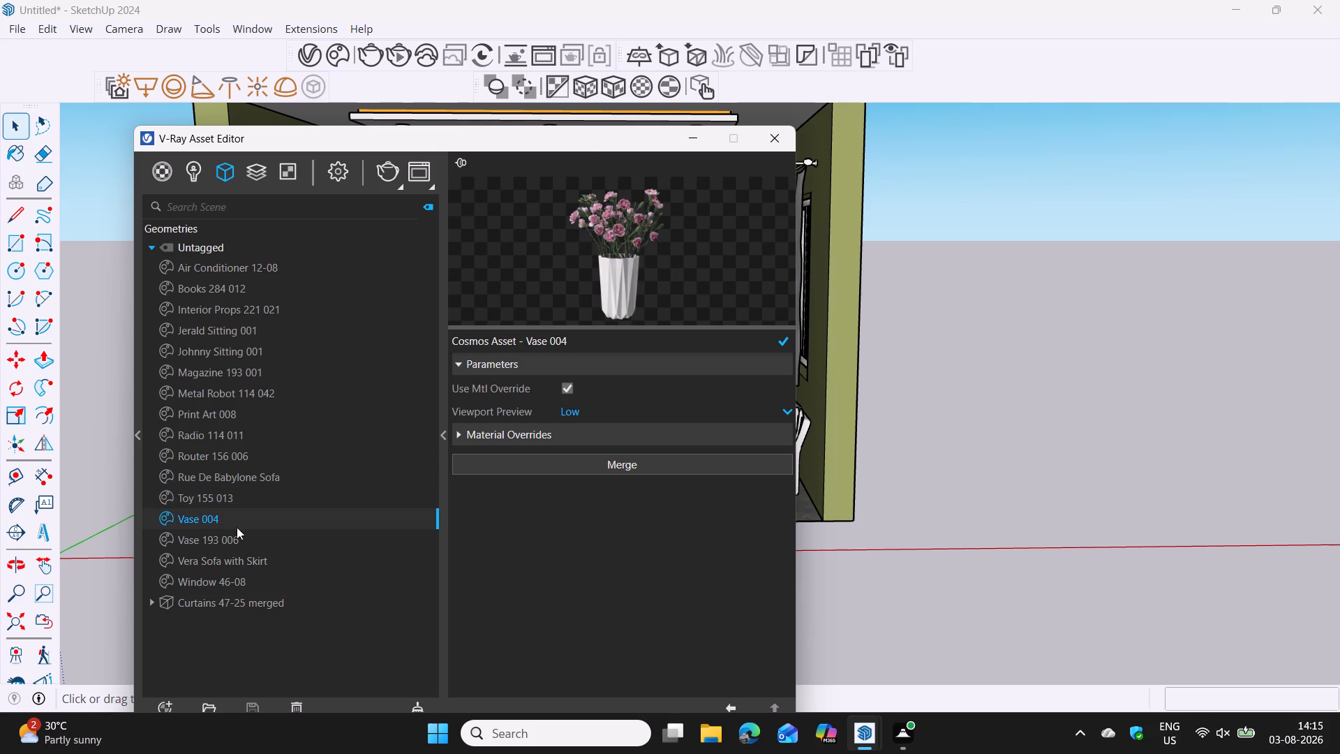
{"action": "left_click", "coordinate": [222, 537]}
{"action": "left_click", "coordinate": [230, 560]}
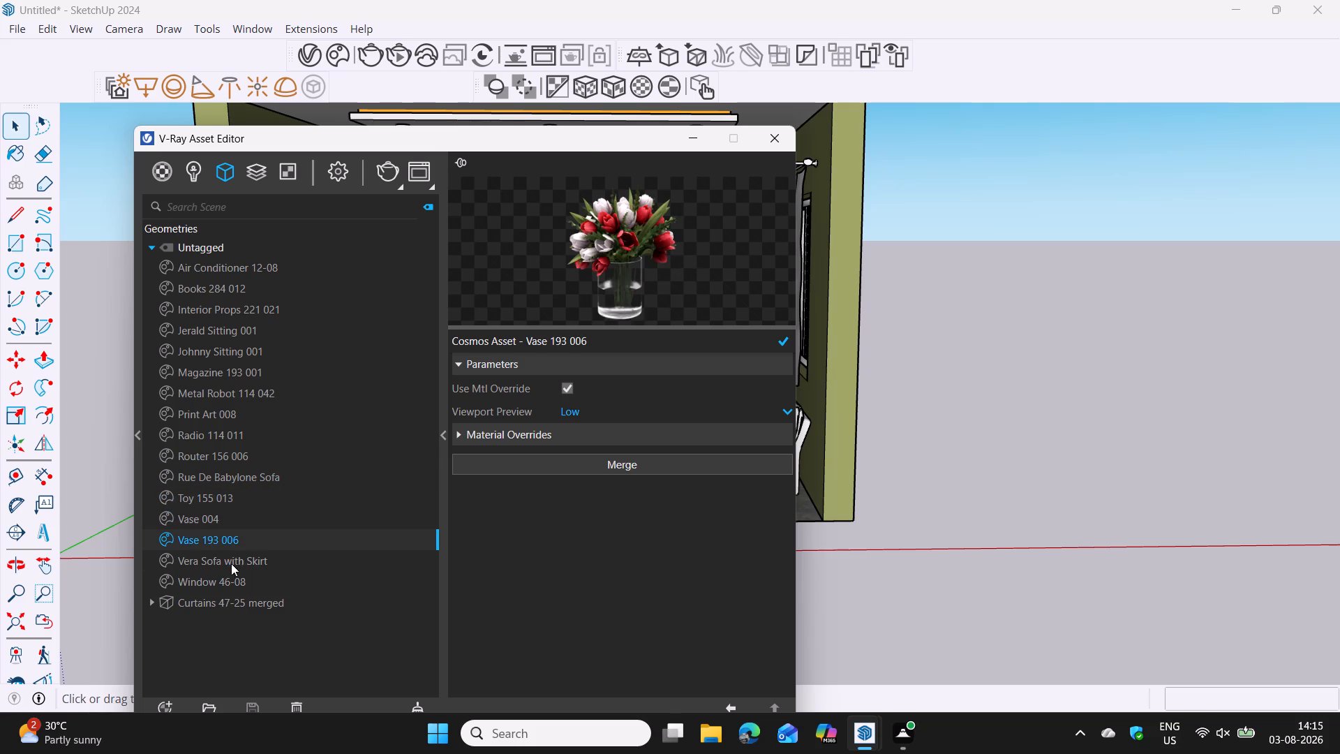
{"action": "left_click", "coordinate": [230, 580]}
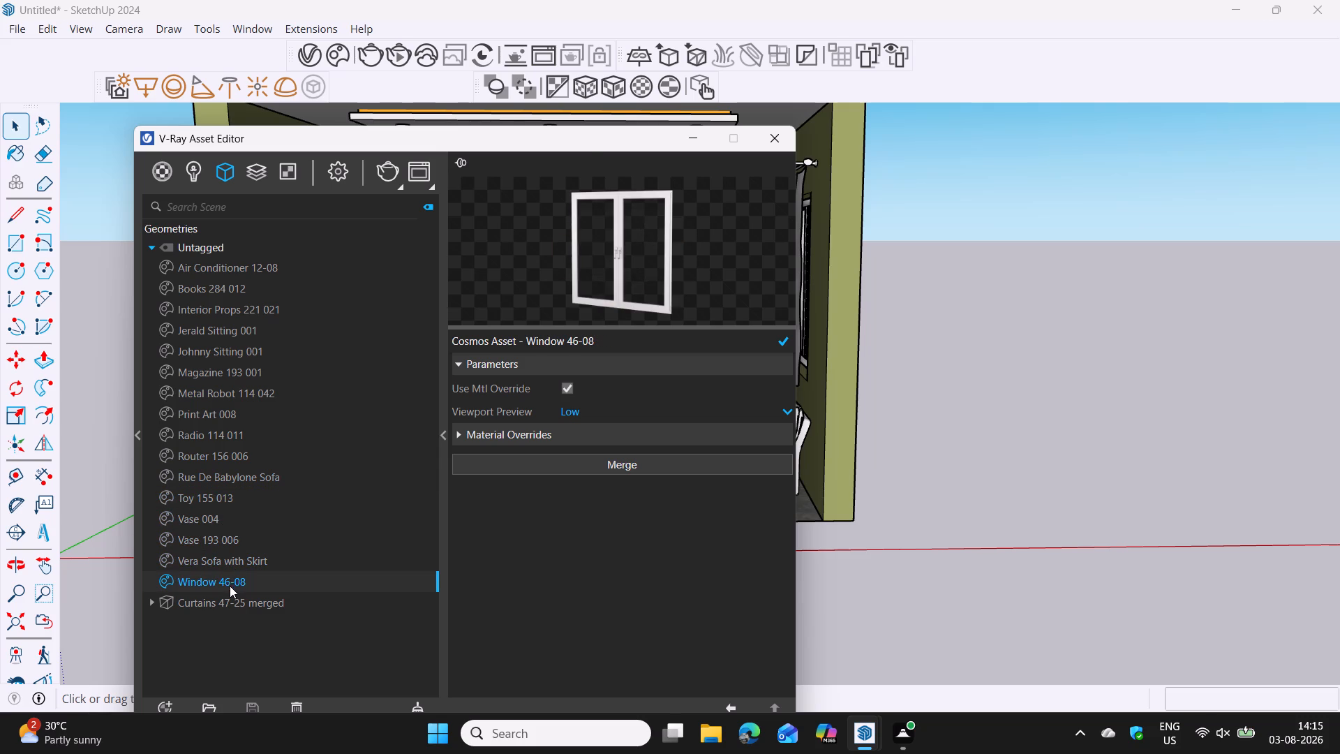
{"action": "left_click", "coordinate": [234, 601]}
Darken the Refraction Color of the merged curtains' Curtains_Front material to a dark grey, after checking its metal and back materials.
{"action": "left_click", "coordinate": [151, 600]}
{"action": "scroll", "coordinate": [266, 598], "scroll_direction": "down", "scroll_amount": 2}
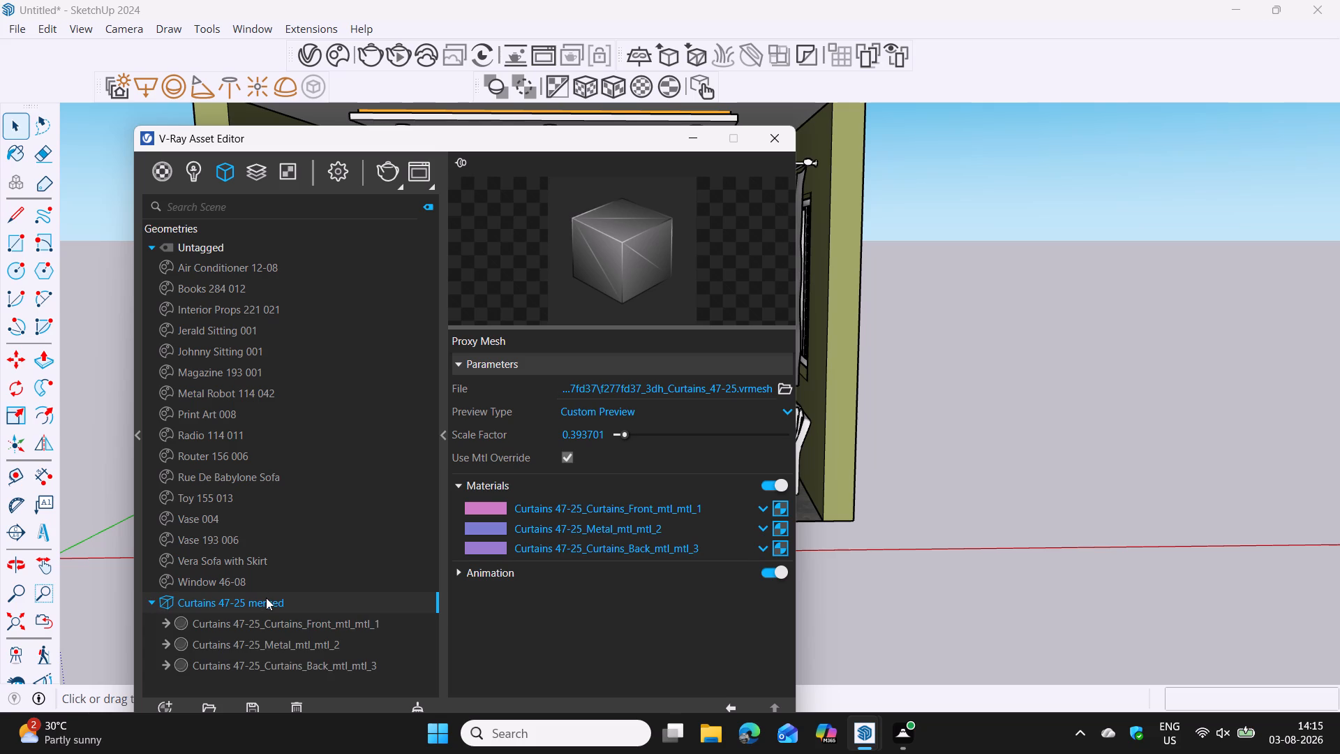
{"action": "left_click", "coordinate": [291, 618]}
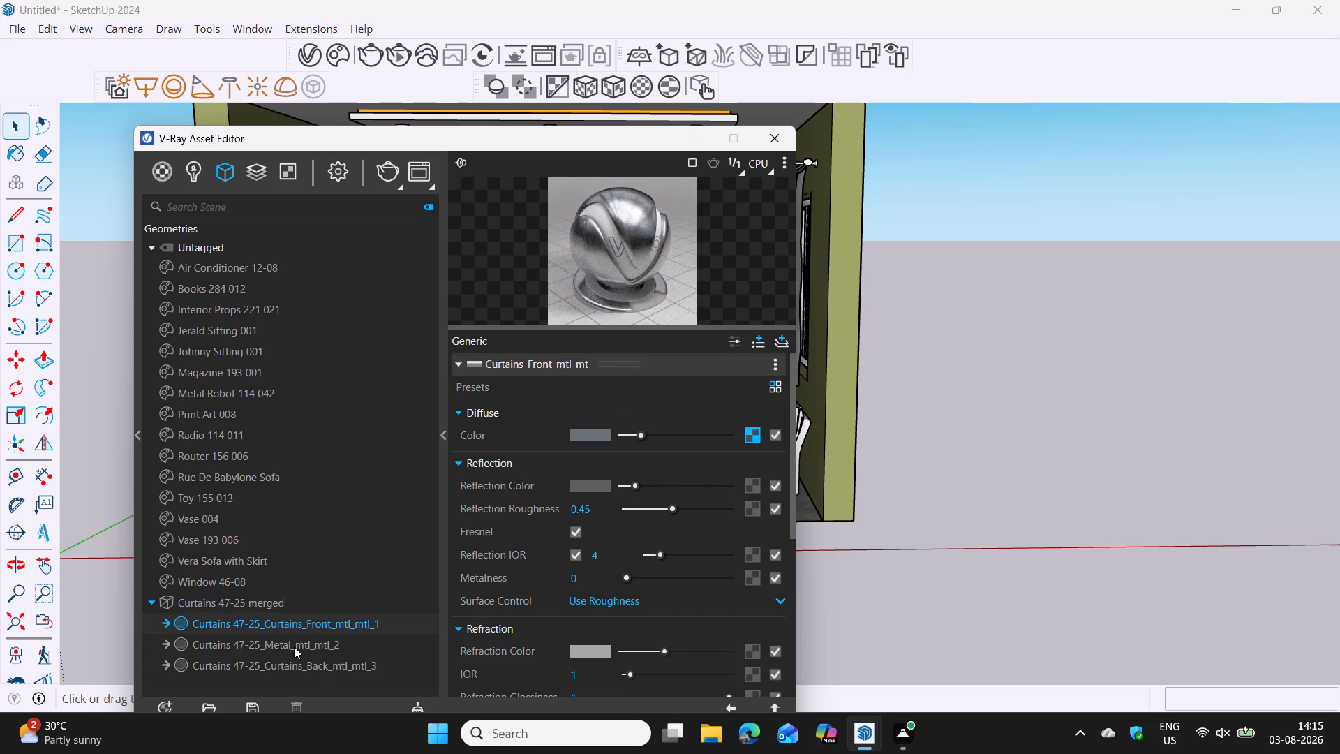
{"action": "left_click", "coordinate": [295, 646]}
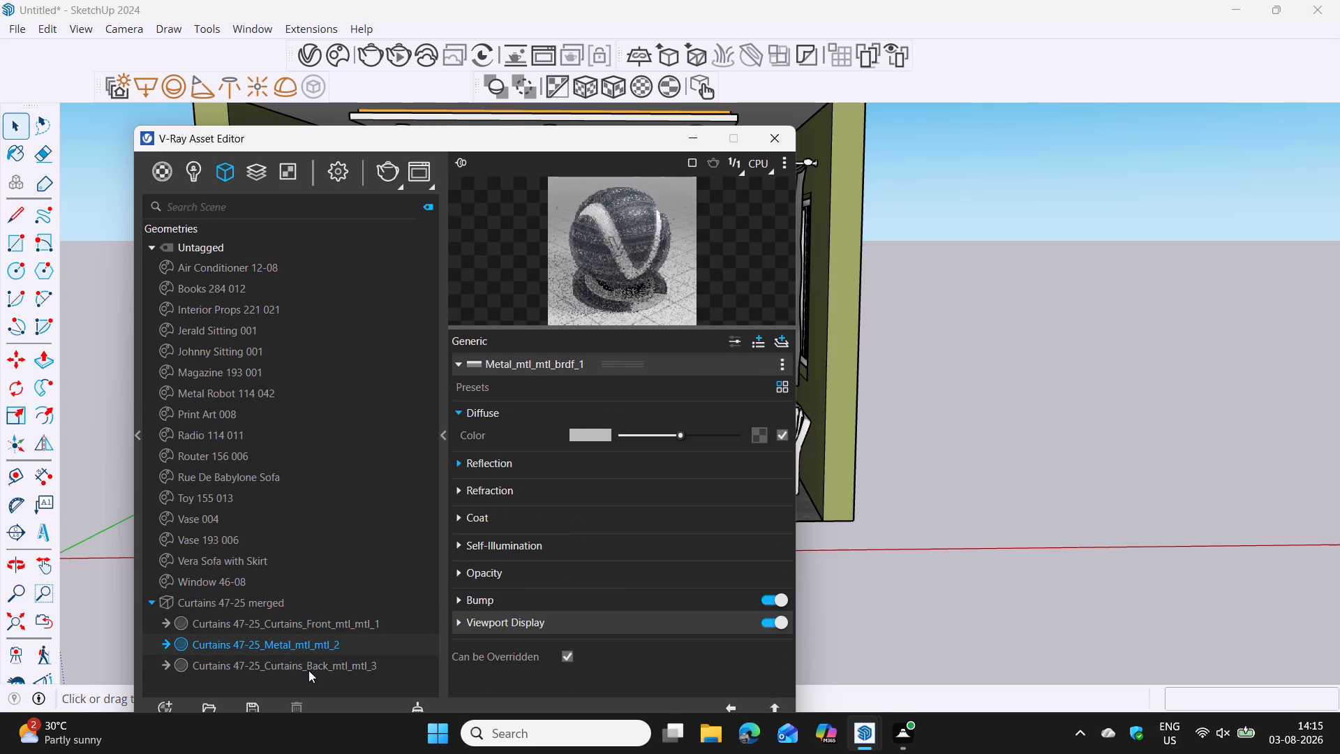
{"action": "left_click", "coordinate": [309, 665]}
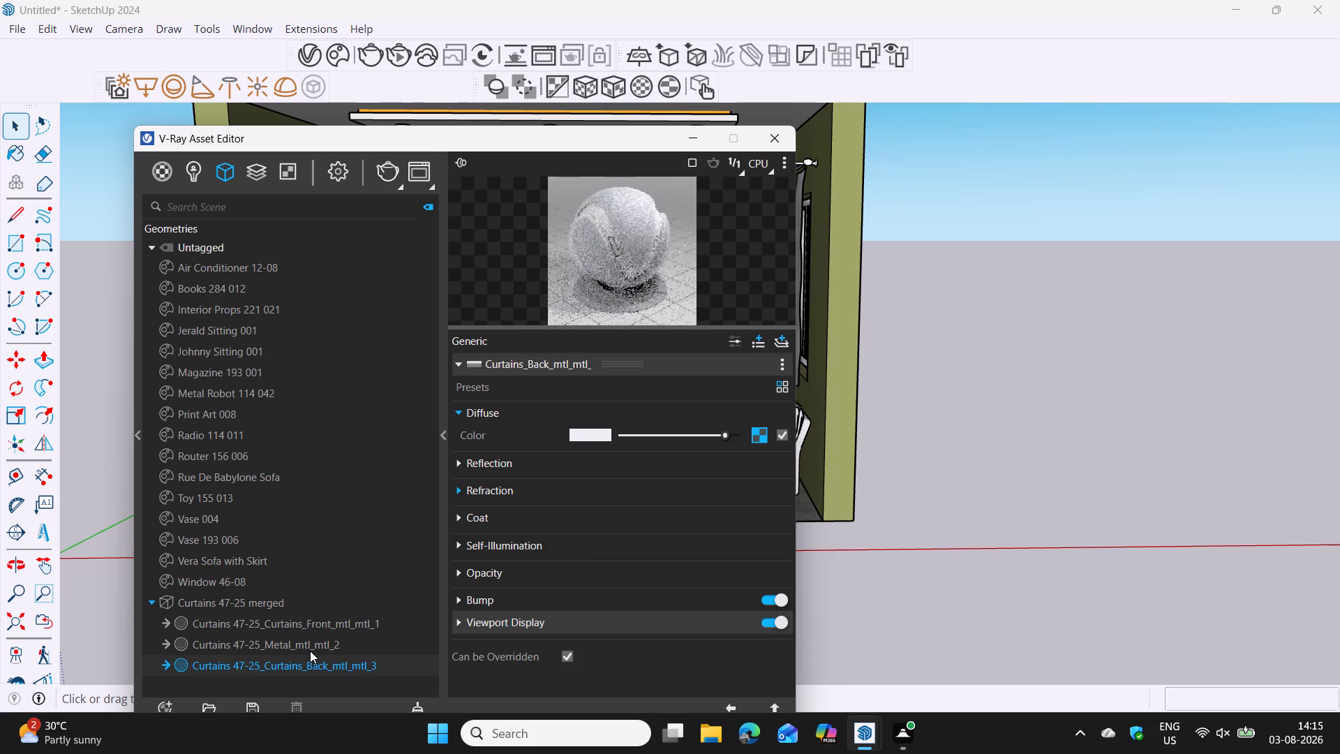
{"action": "left_click", "coordinate": [310, 651]}
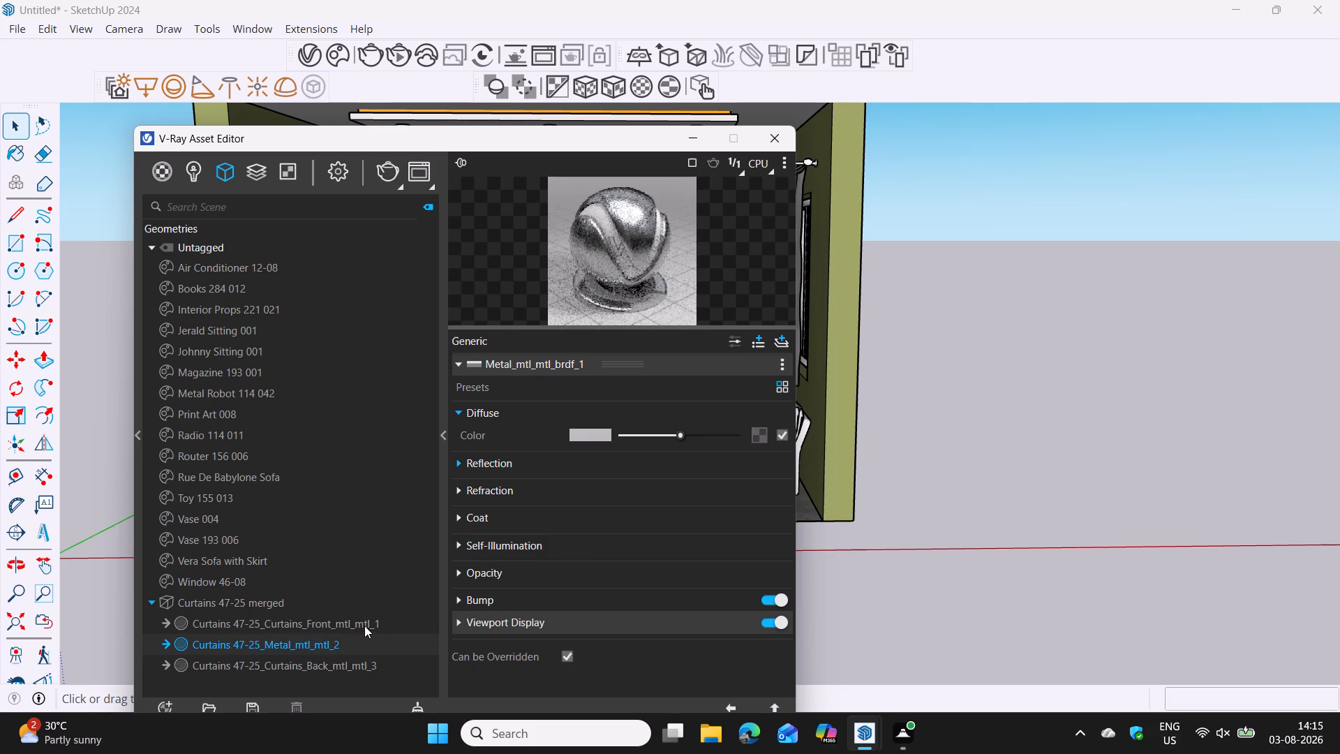
{"action": "left_click", "coordinate": [352, 625]}
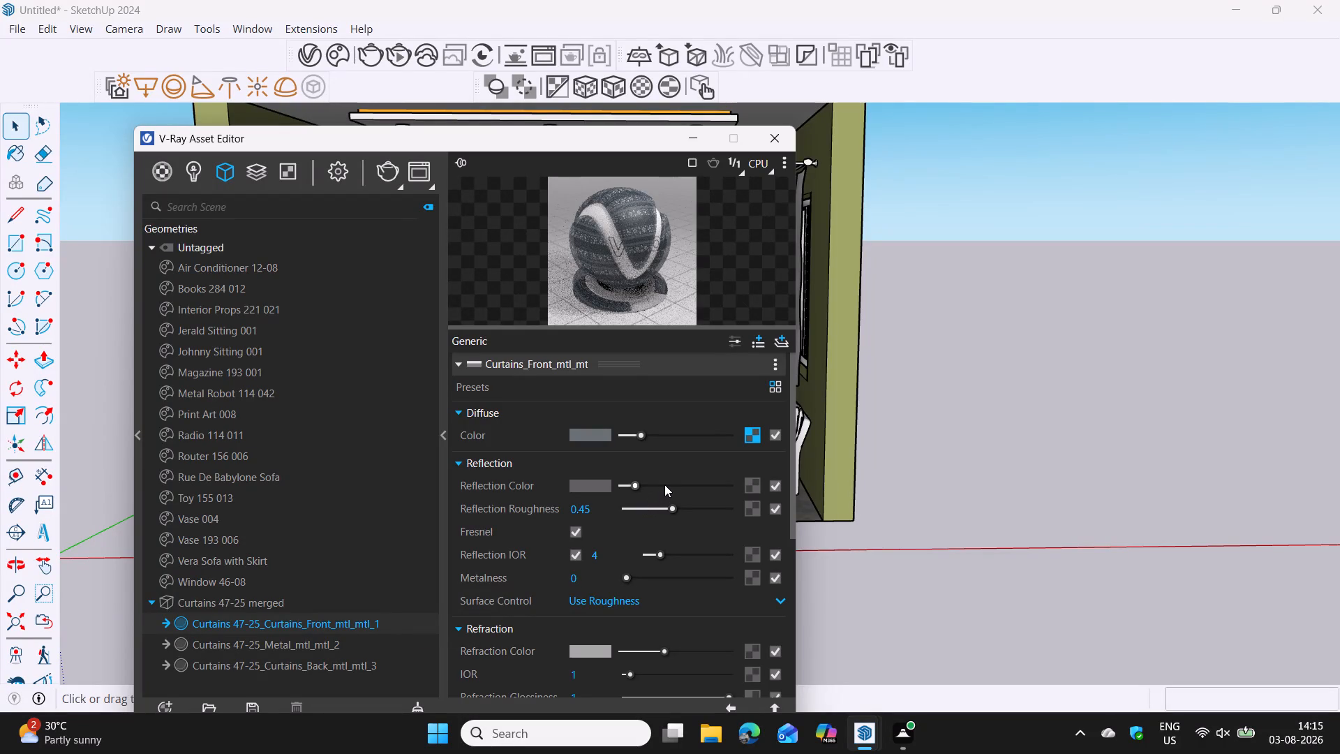
{"action": "left_click", "coordinate": [681, 652]}
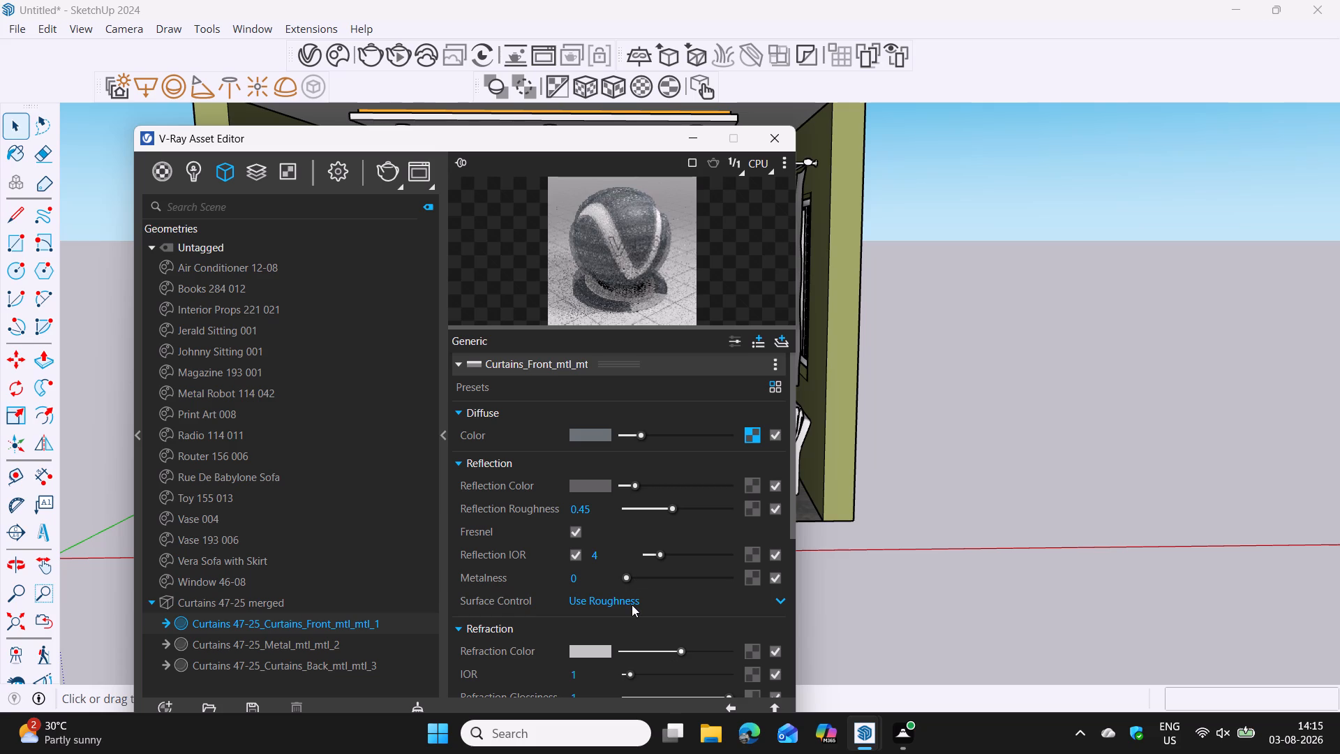
{"action": "left_click", "coordinate": [660, 651]}
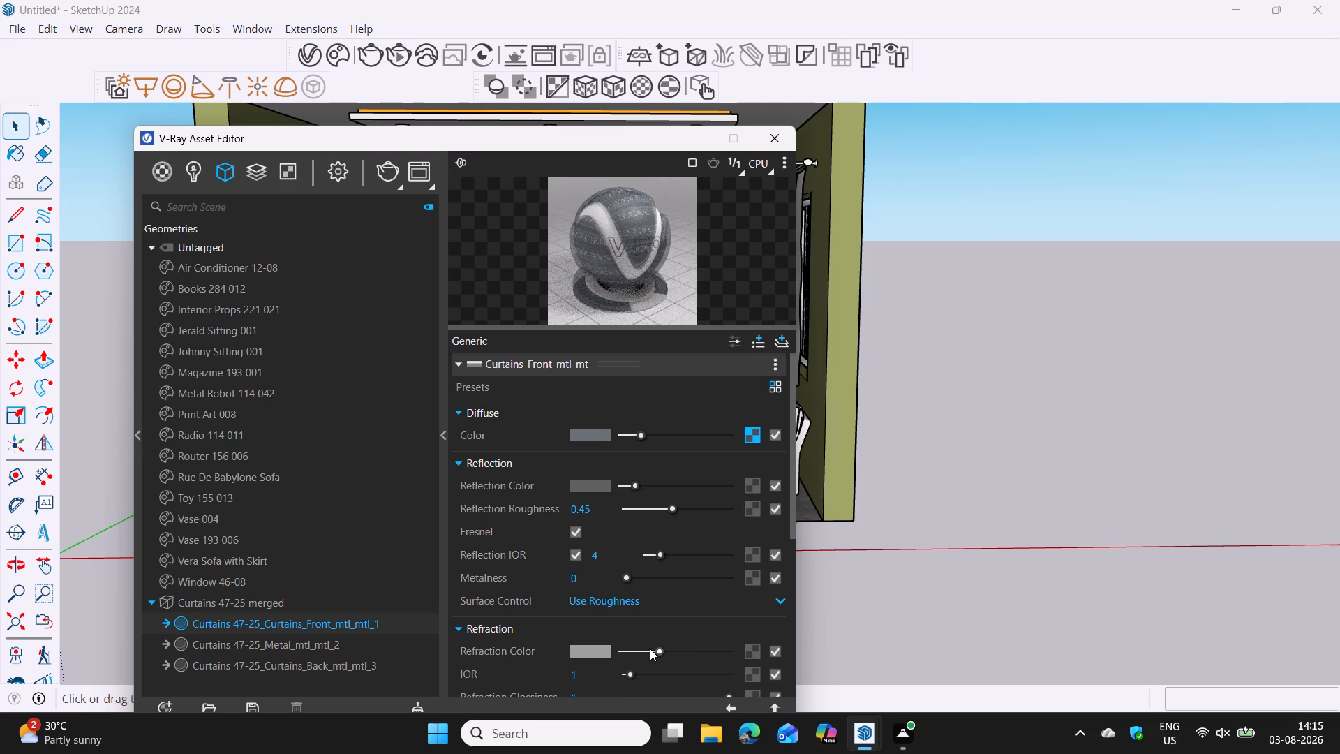
{"action": "left_click", "coordinate": [650, 649]}
{"action": "left_click", "coordinate": [638, 651]}
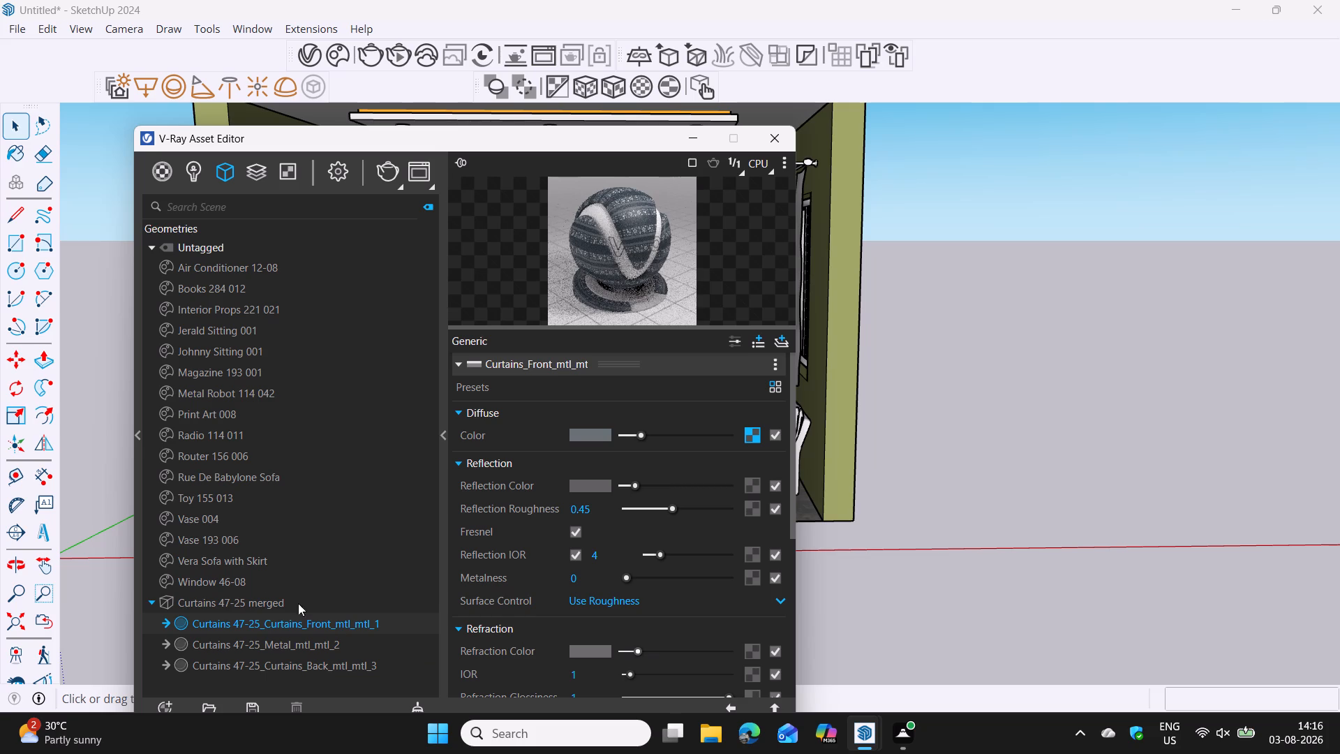
Merge the Cosmos asset Window 46-08 into the scene.
{"action": "left_click", "coordinate": [150, 601]}
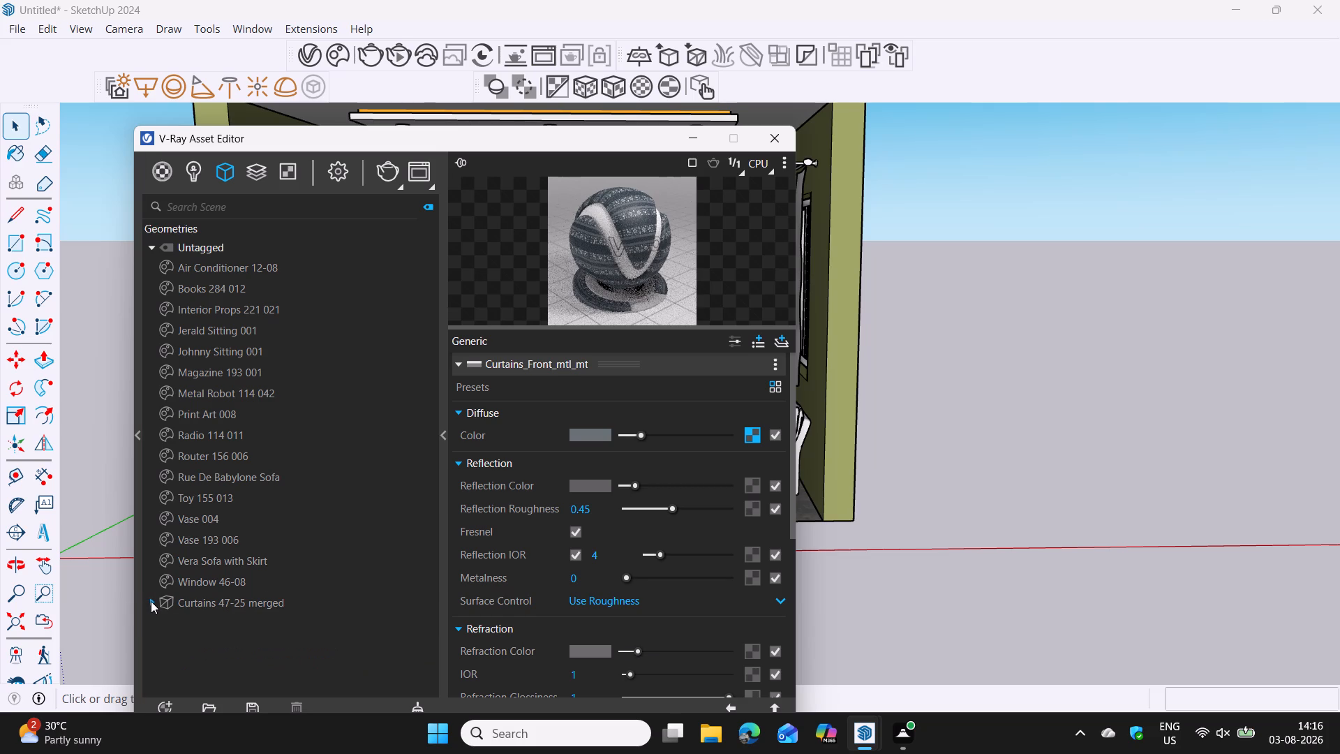
{"action": "left_click", "coordinate": [207, 582]}
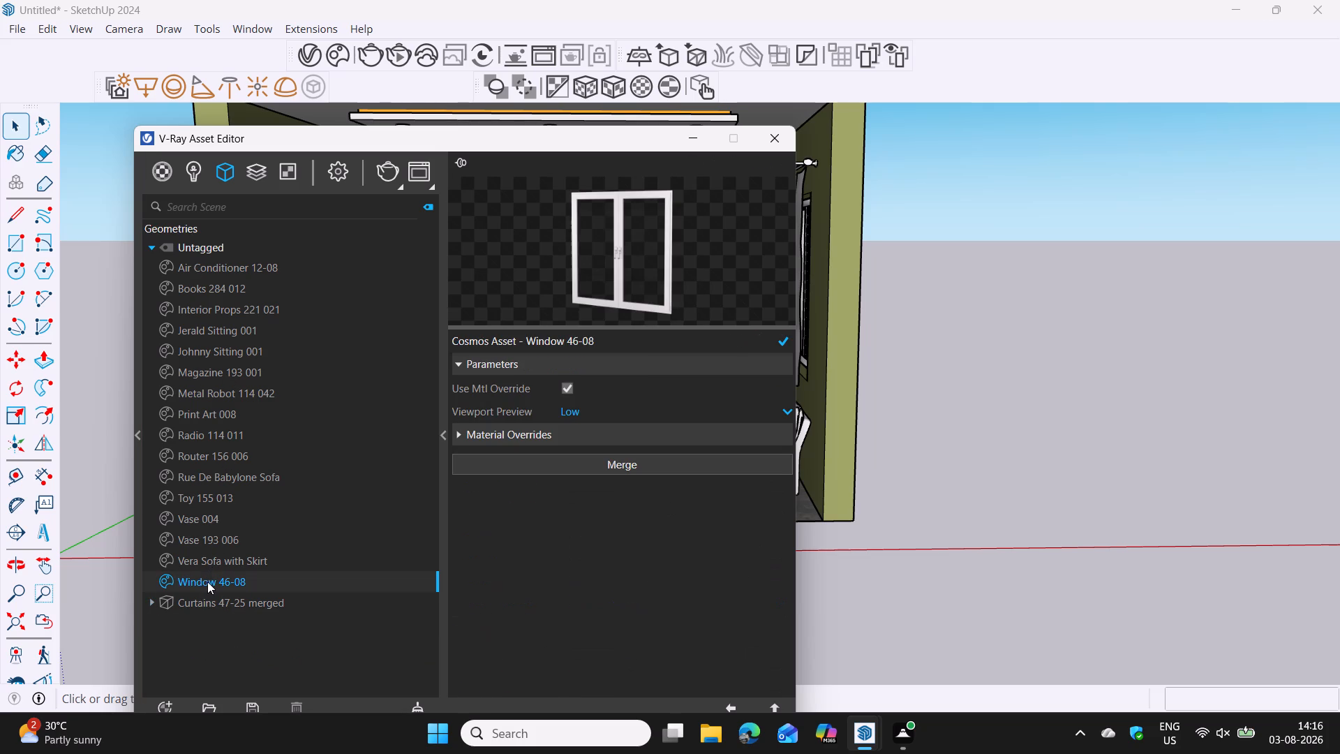
{"action": "left_click", "coordinate": [690, 466]}
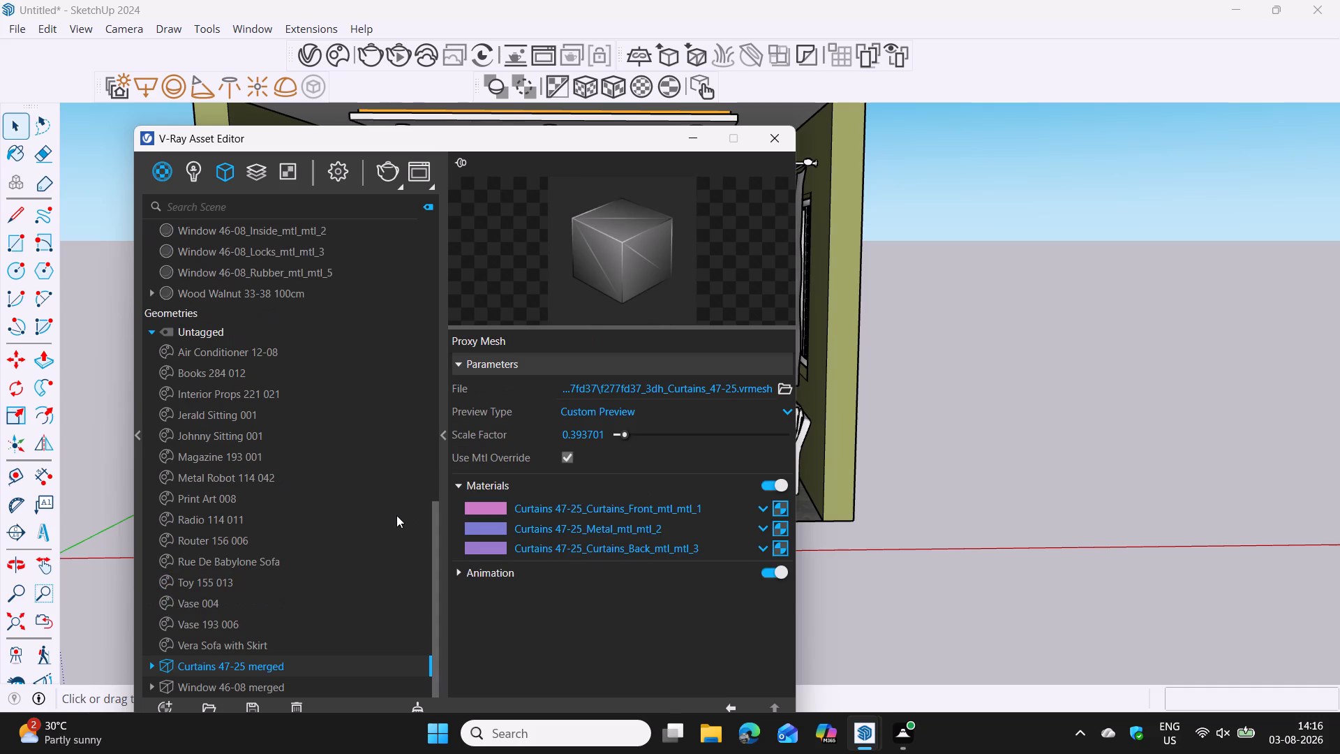
Inspect the Frame, Inside and Locks materials of the merged Window 46-08.
{"action": "scroll", "coordinate": [308, 560], "scroll_direction": "down", "scroll_amount": 8}
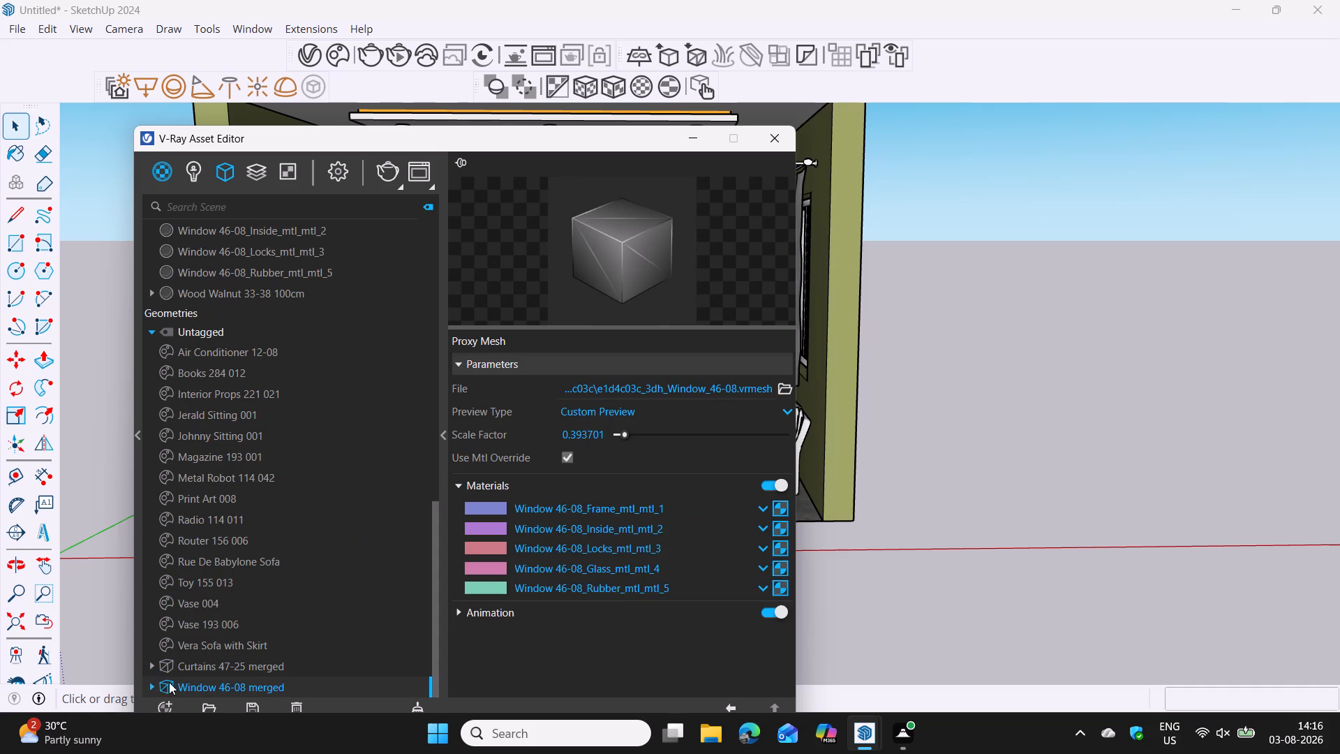
{"action": "left_click", "coordinate": [152, 687]}
{"action": "scroll", "coordinate": [331, 515], "scroll_direction": "down", "scroll_amount": 9}
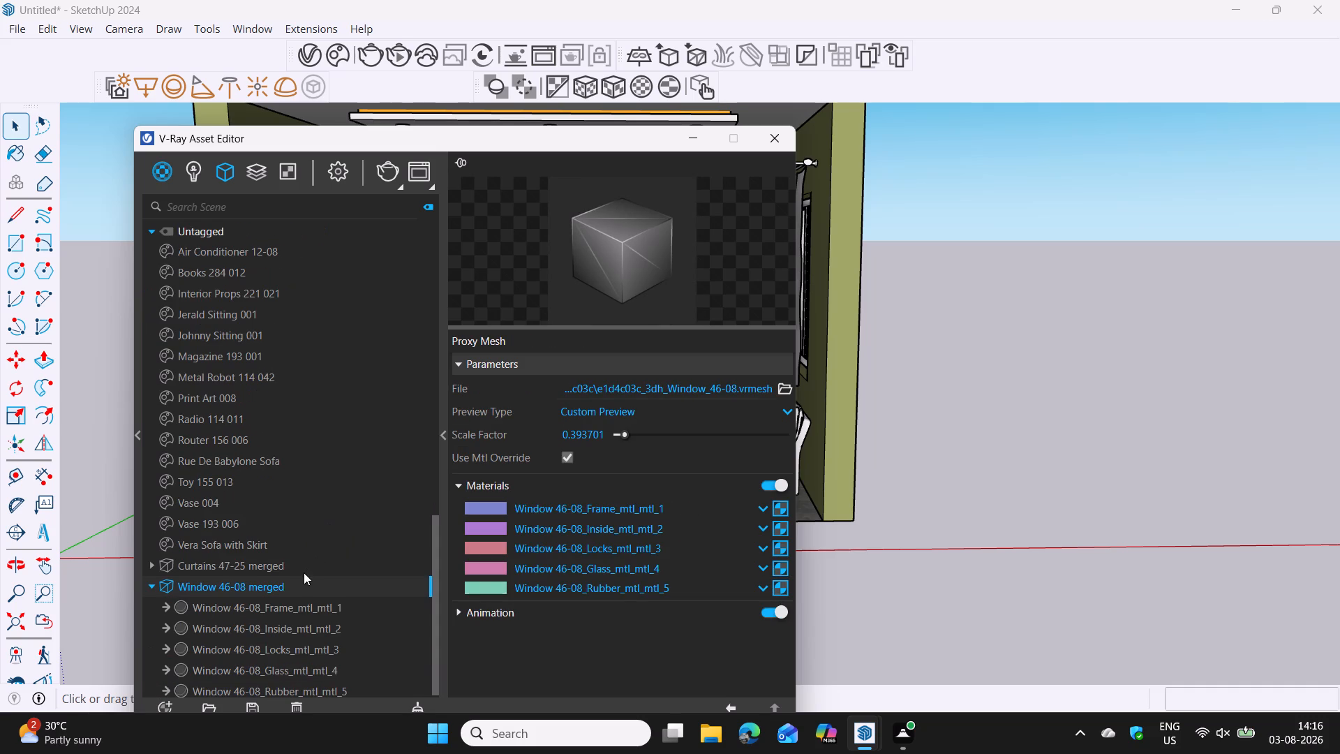
{"action": "scroll", "coordinate": [304, 572], "scroll_direction": "down", "scroll_amount": 5}
{"action": "left_click", "coordinate": [308, 605]}
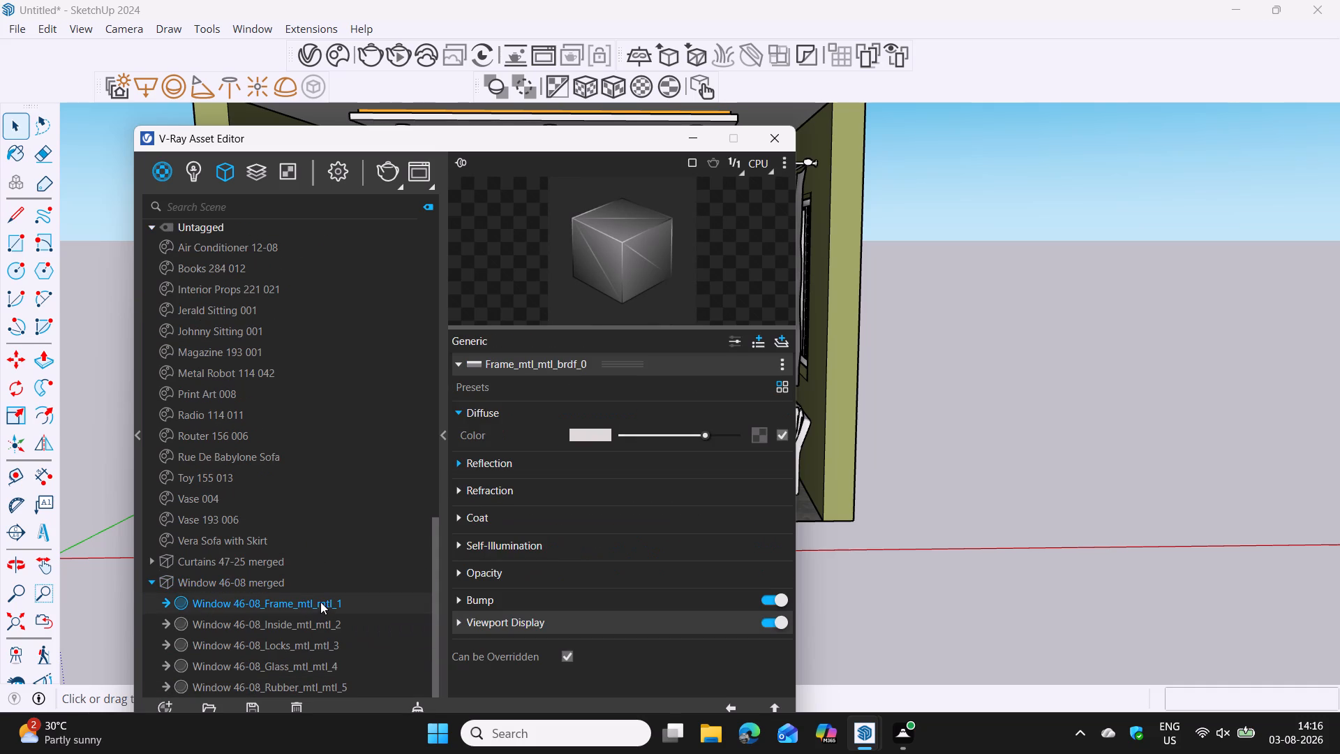
{"action": "left_click", "coordinate": [253, 623]}
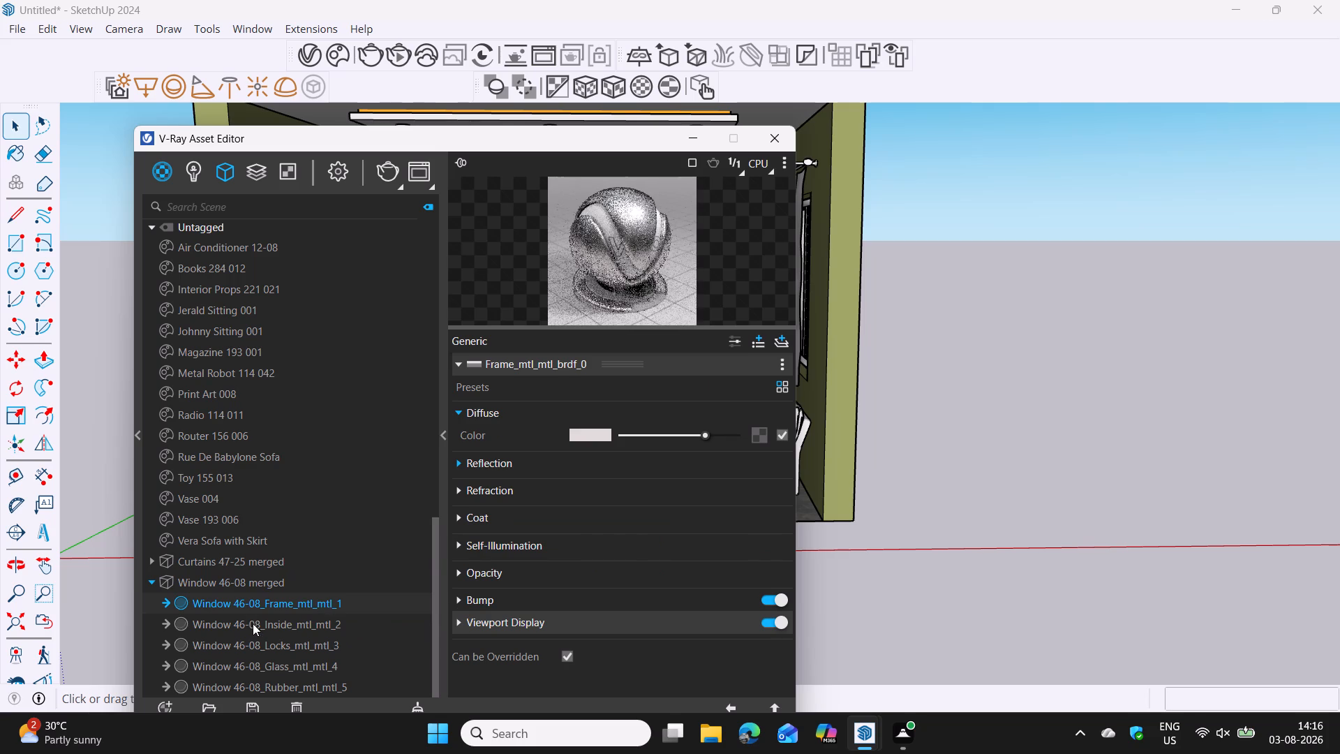
{"action": "left_click", "coordinate": [286, 642]}
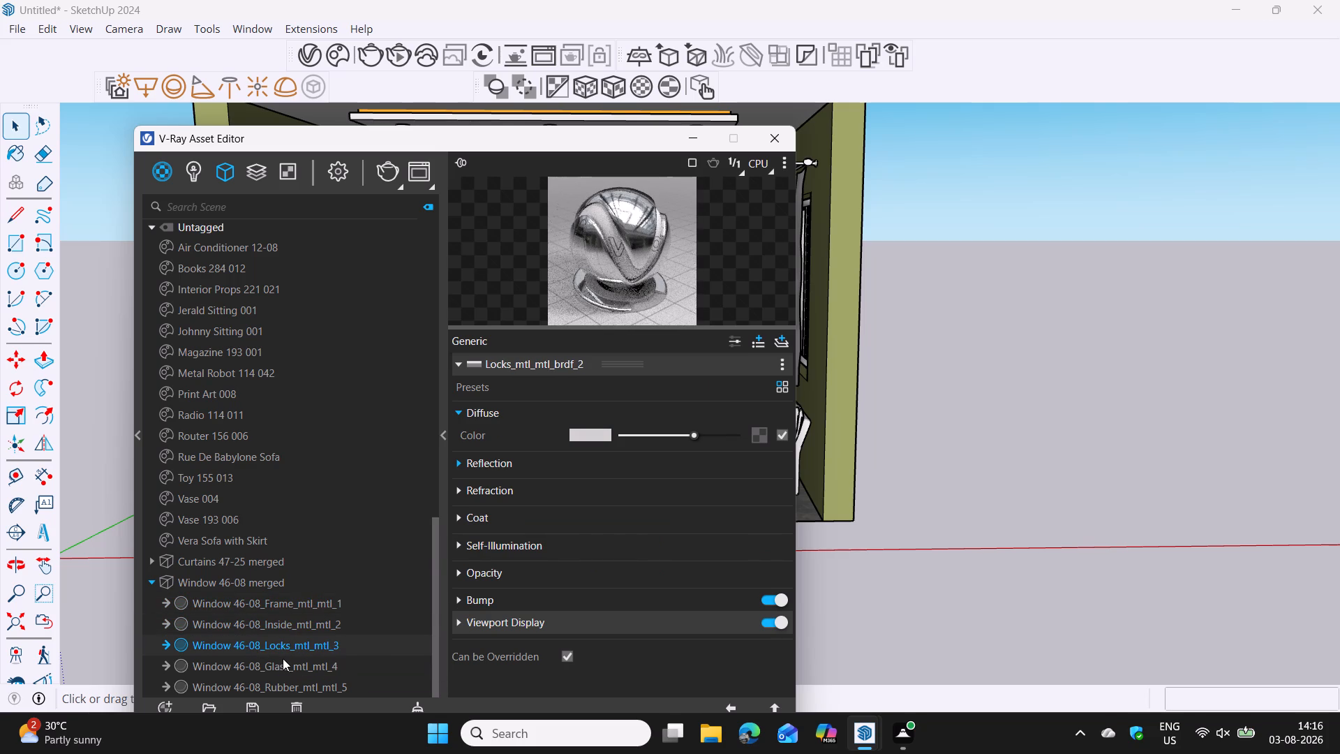
Open the Reflection and Refraction settings of the merged window's Glass material.
{"action": "left_click", "coordinate": [281, 667]}
{"action": "scroll", "coordinate": [336, 637], "scroll_direction": "down", "scroll_amount": 10}
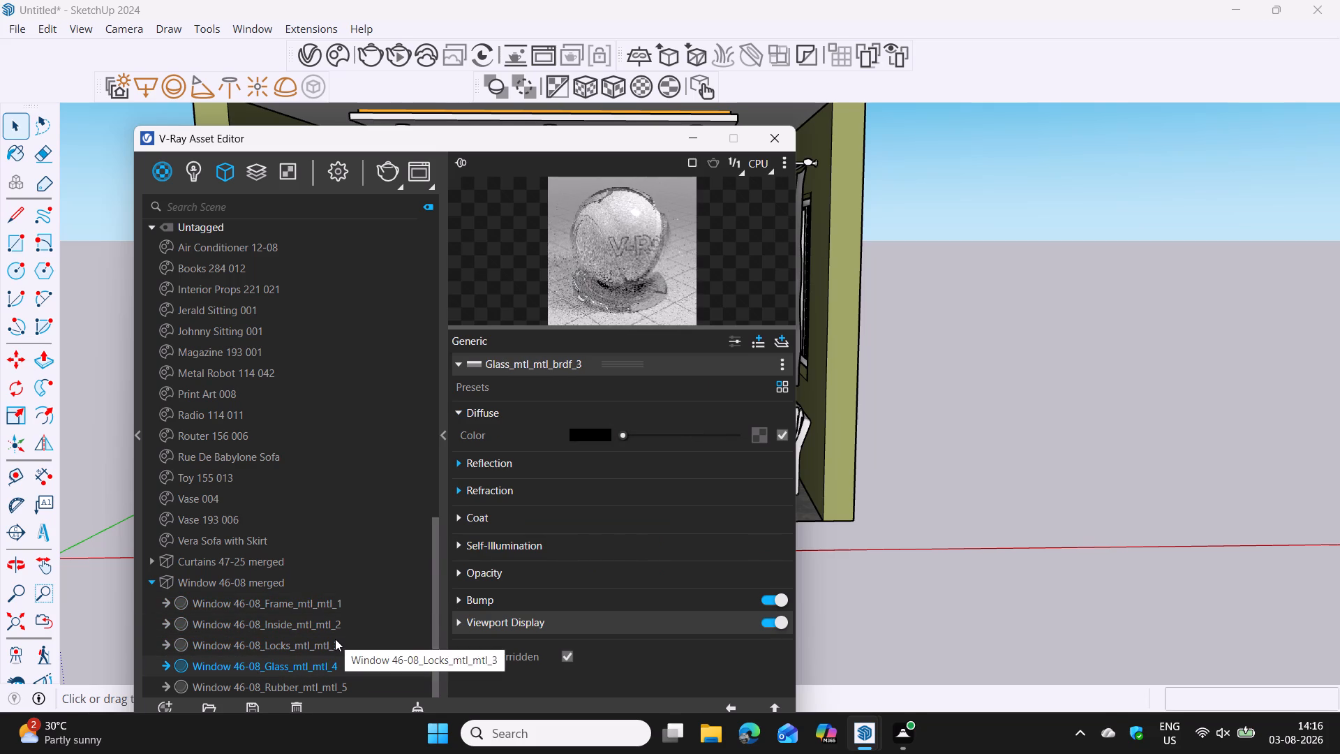
{"action": "scroll", "coordinate": [335, 639], "scroll_direction": "down", "scroll_amount": 15}
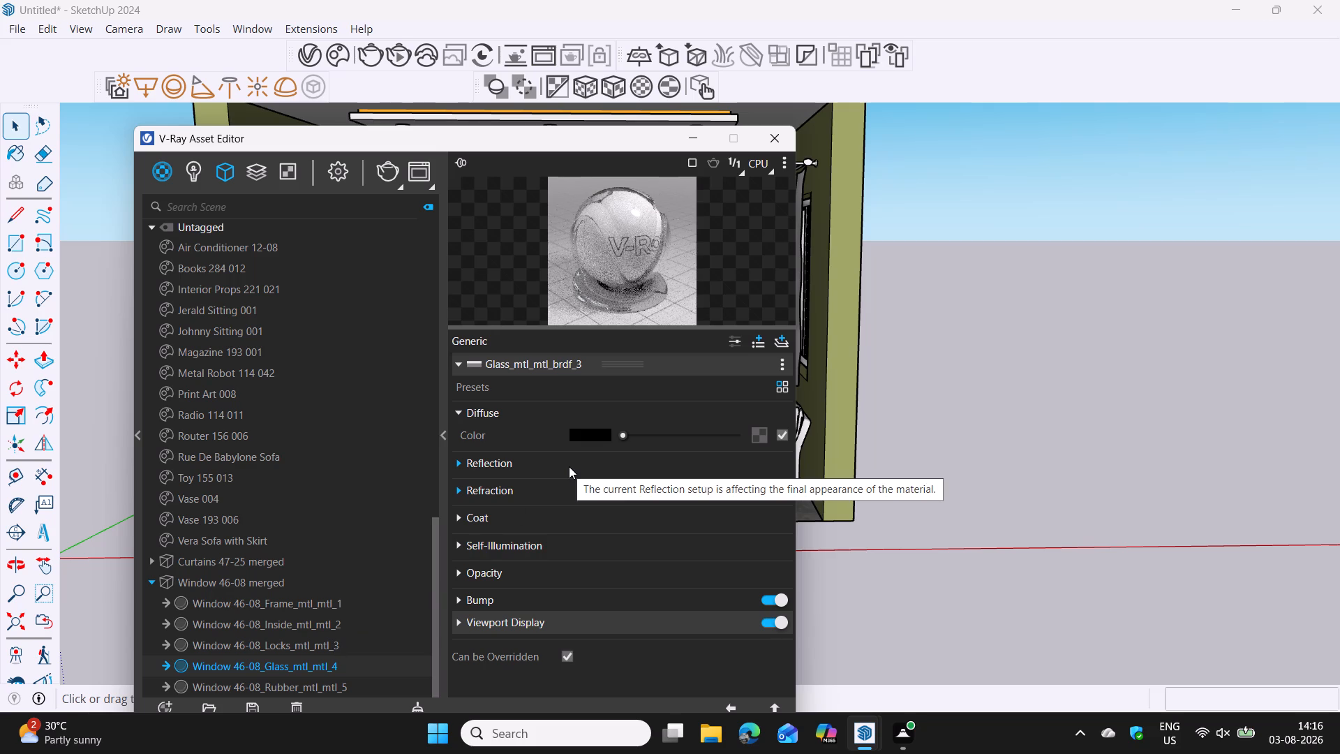
{"action": "left_click", "coordinate": [498, 463]}
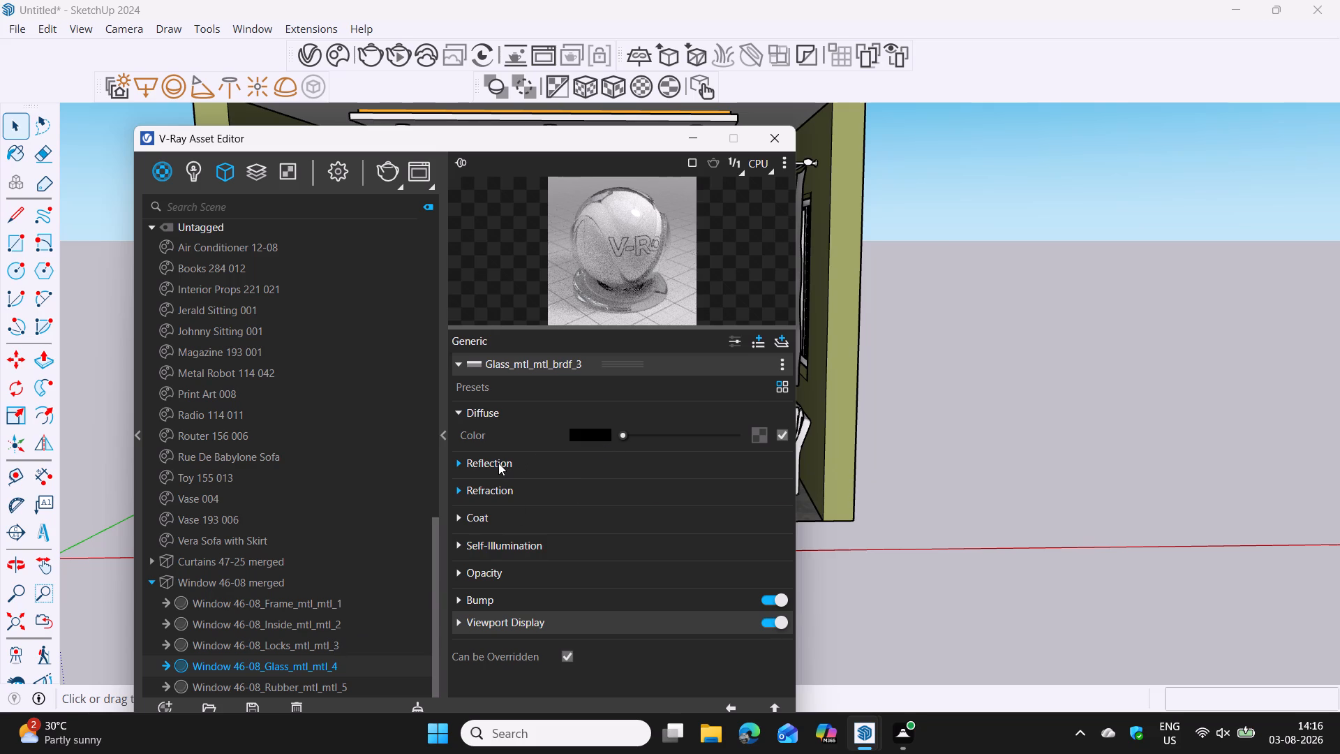
{"action": "left_click", "coordinate": [496, 626]}
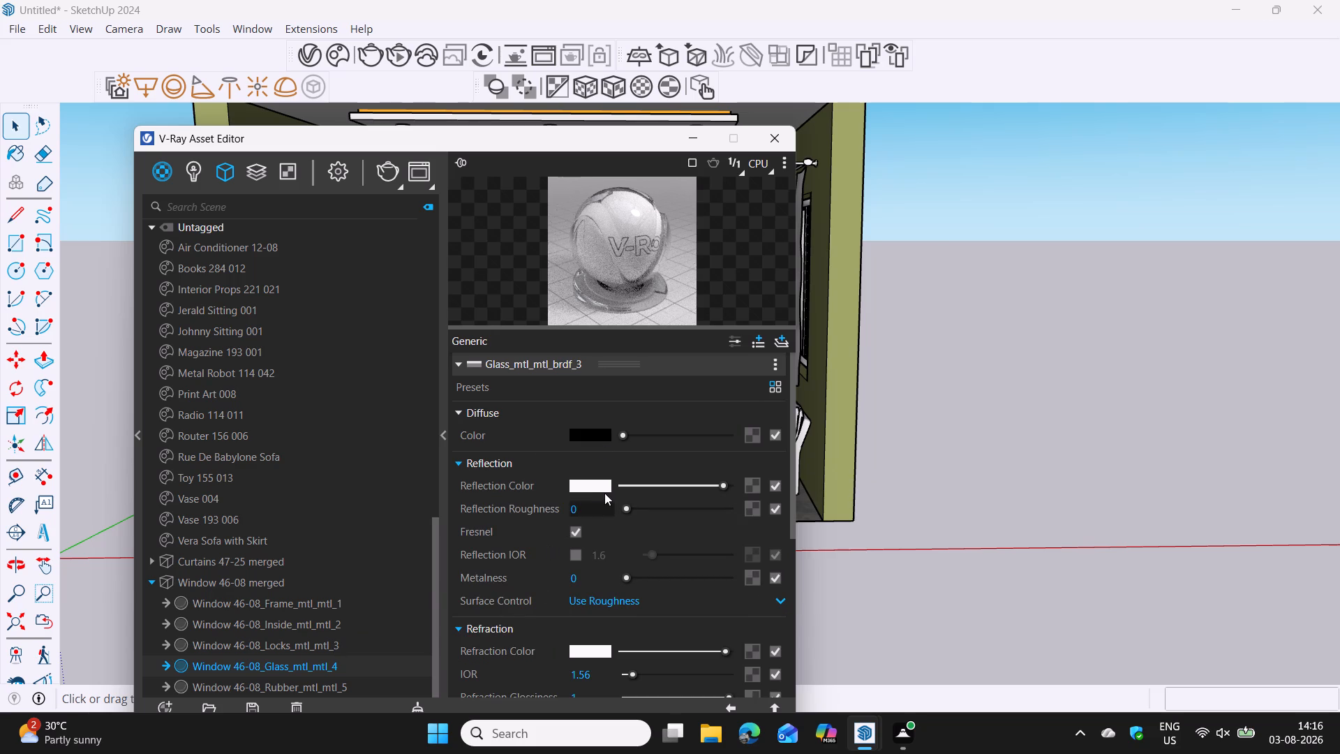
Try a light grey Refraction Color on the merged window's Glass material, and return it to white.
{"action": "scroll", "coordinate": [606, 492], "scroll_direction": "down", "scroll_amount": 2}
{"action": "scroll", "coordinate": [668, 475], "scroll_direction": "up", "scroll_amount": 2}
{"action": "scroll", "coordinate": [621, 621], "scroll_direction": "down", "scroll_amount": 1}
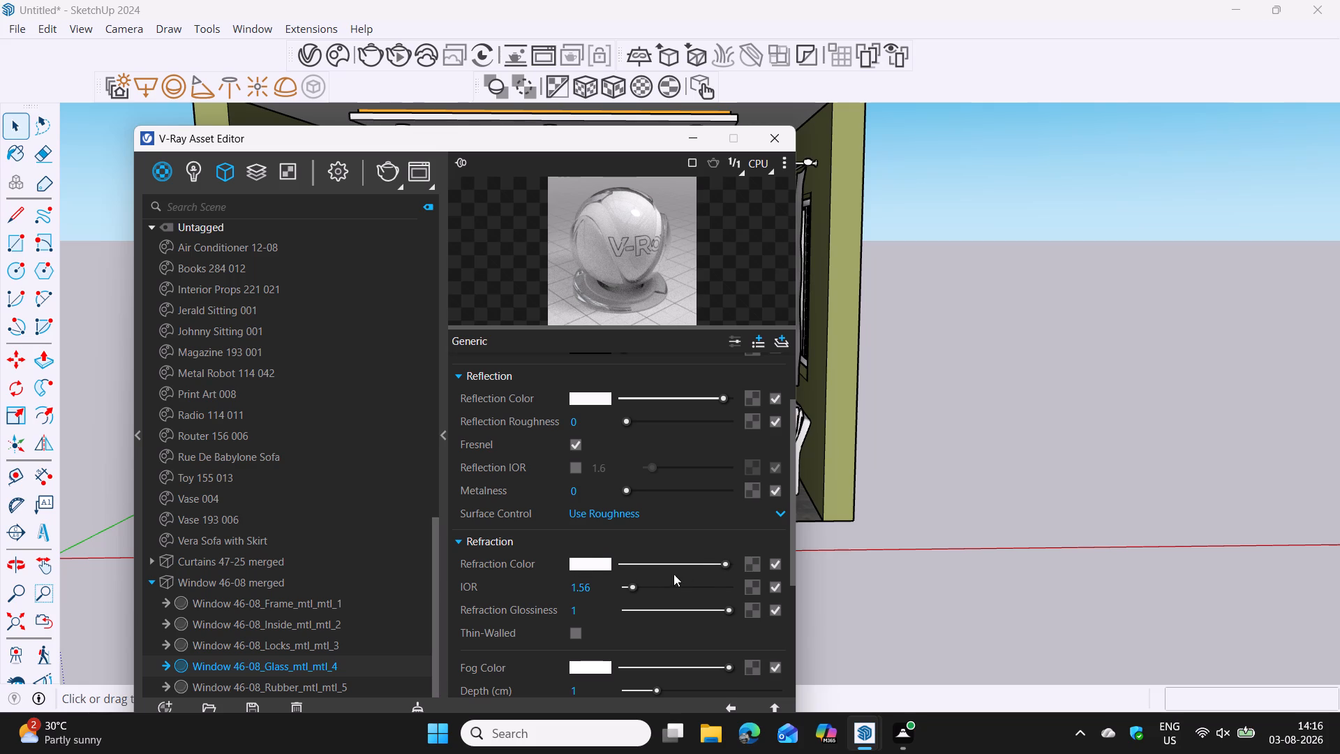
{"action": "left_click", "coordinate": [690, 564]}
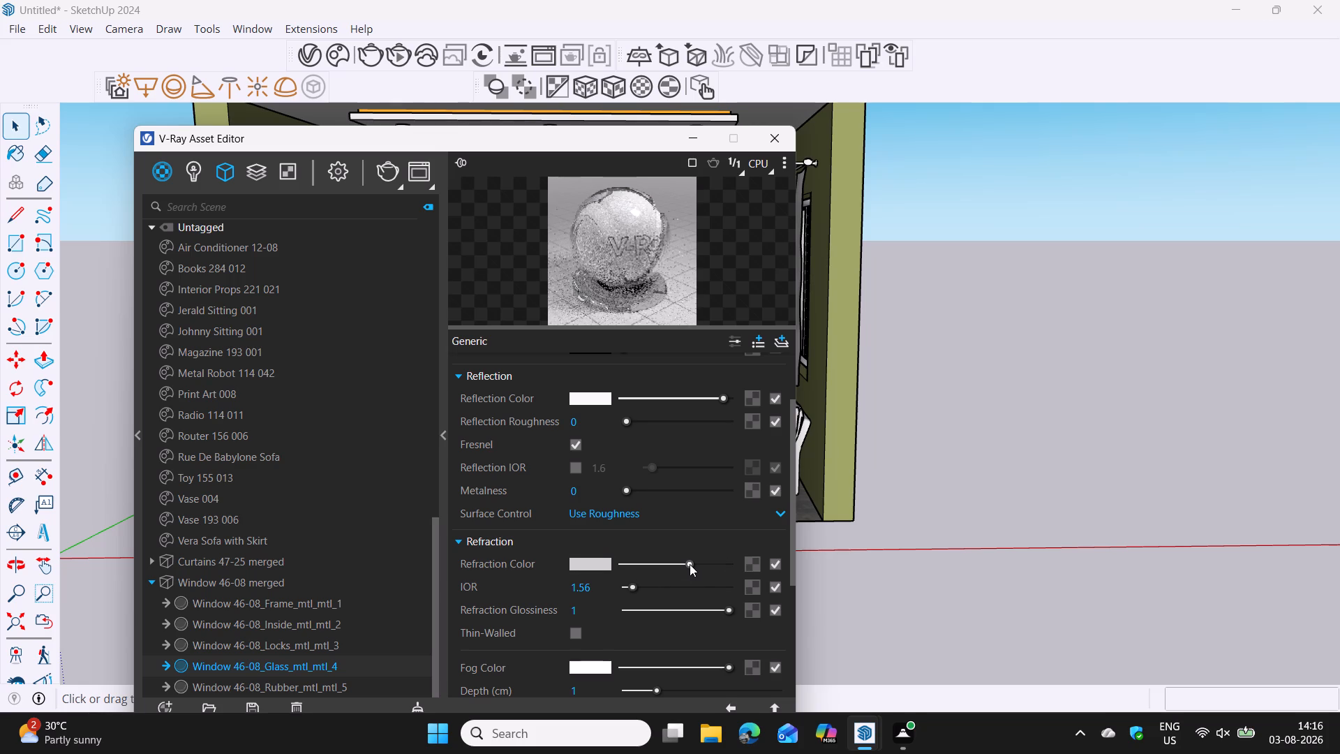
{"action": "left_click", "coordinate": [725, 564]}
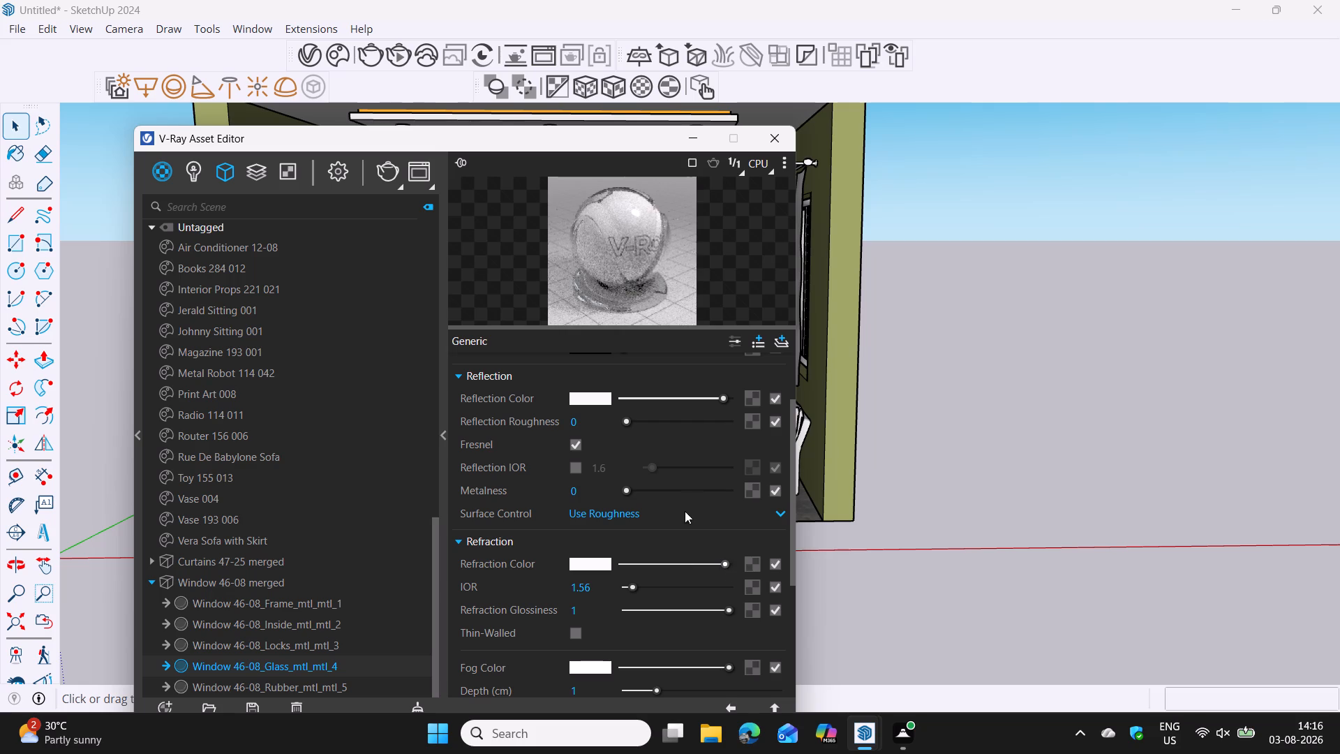
Set the Reflection Color of the merged window's Glass material to a slightly dimmed white after trying near-black.
{"action": "left_click", "coordinate": [625, 397]}
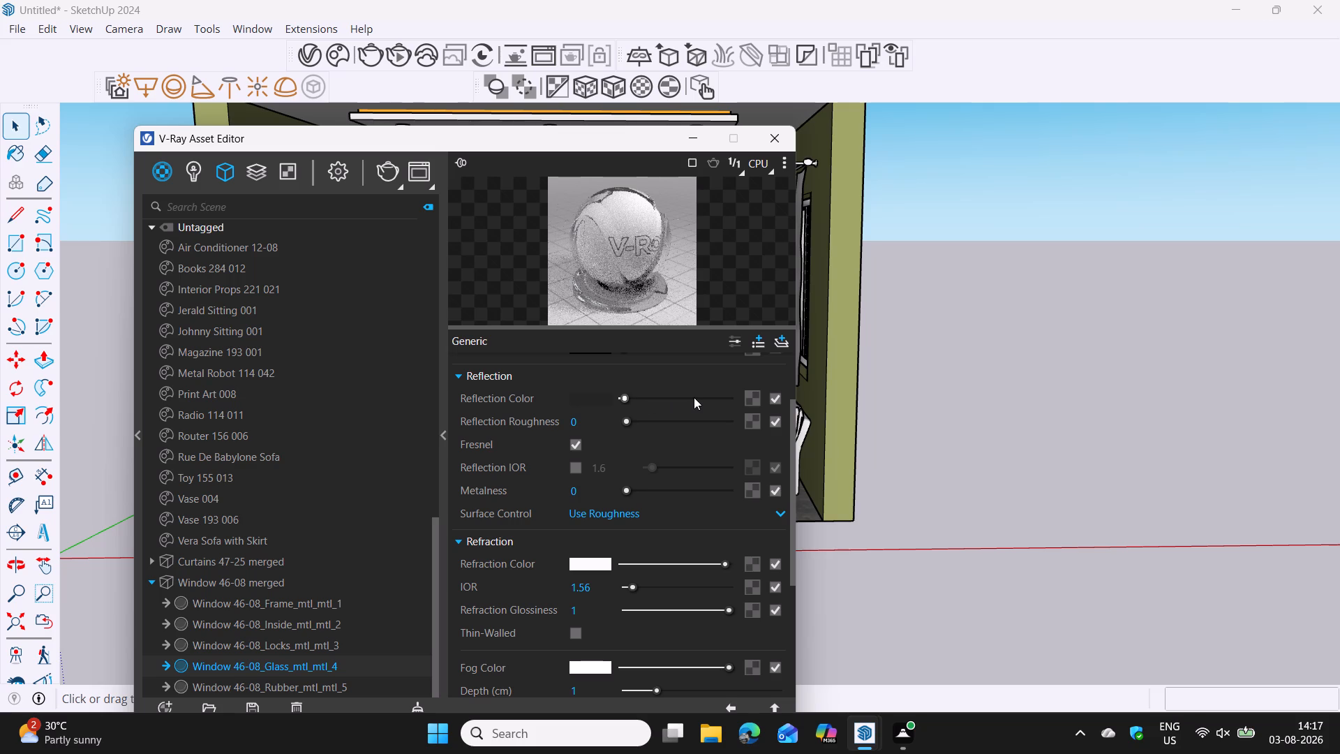
{"action": "left_click", "coordinate": [715, 399]}
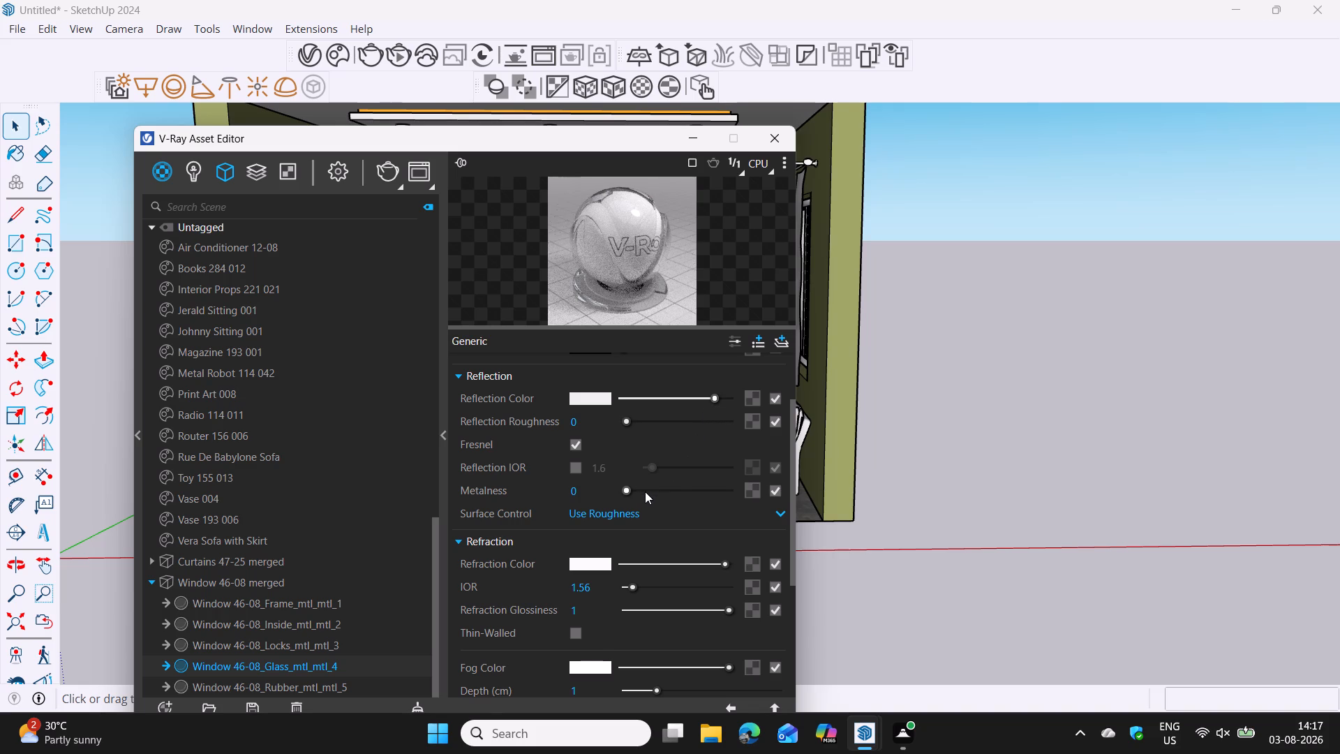
Review the window Glass material's settings from Diffuse and Reflection through Refraction, Fog, Translucency and Viewport Display.
{"action": "scroll", "coordinate": [645, 491], "scroll_direction": "up", "scroll_amount": 5}
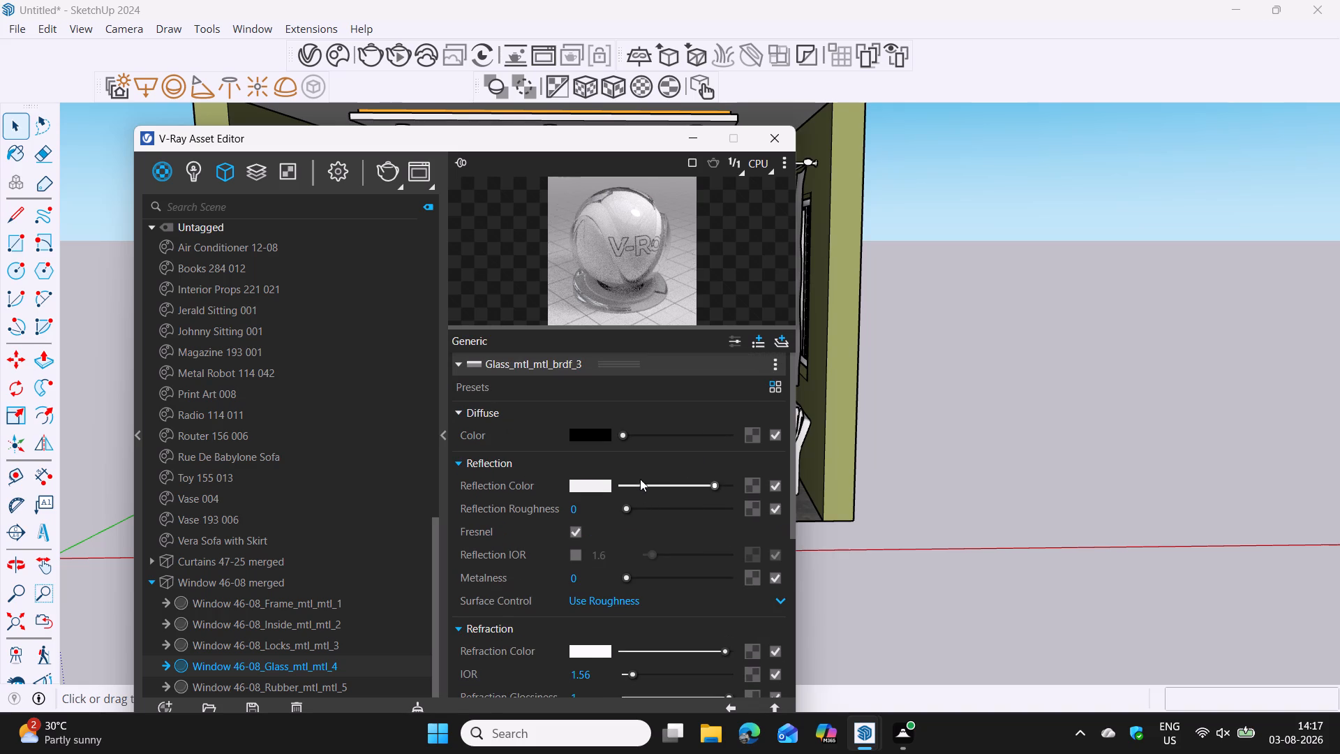
{"action": "scroll", "coordinate": [636, 473], "scroll_direction": "up", "scroll_amount": 7}
{"action": "scroll", "coordinate": [633, 503], "scroll_direction": "down", "scroll_amount": 6}
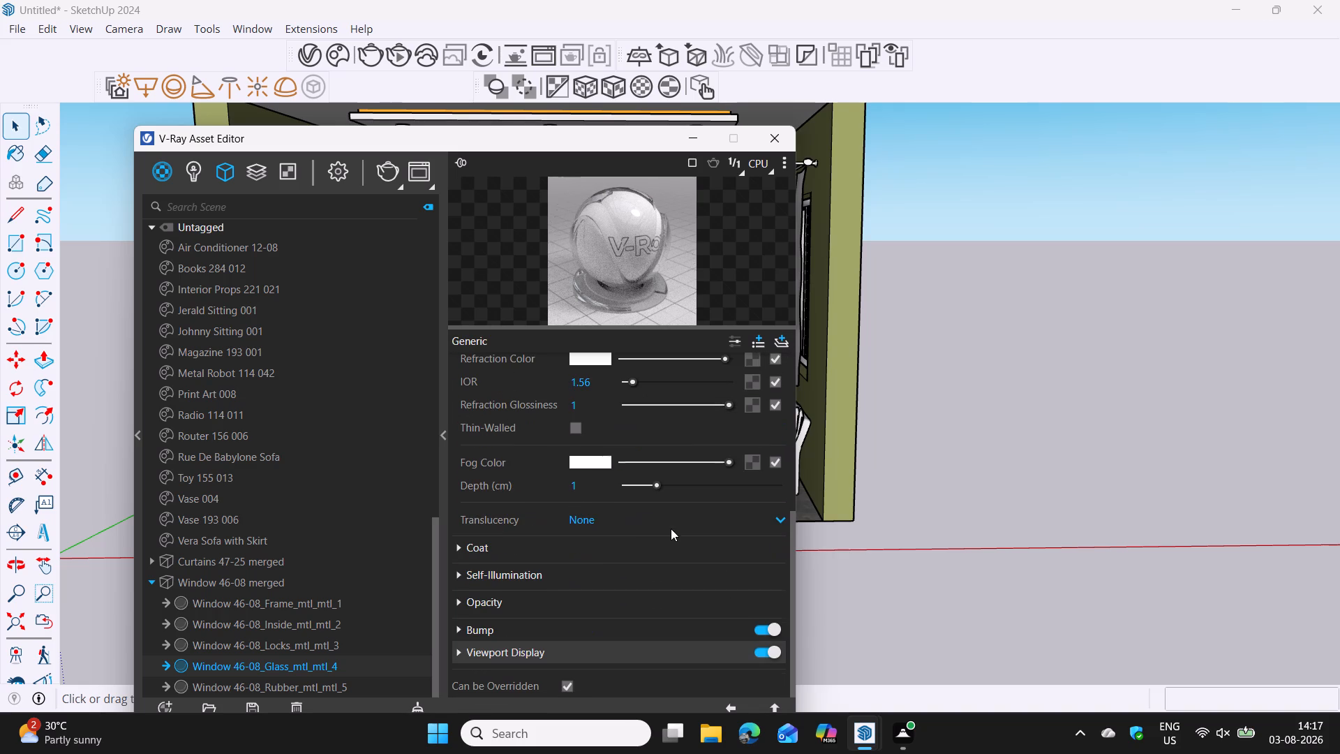
{"action": "scroll", "coordinate": [632, 545], "scroll_direction": "down", "scroll_amount": 4}
{"action": "scroll", "coordinate": [403, 604], "scroll_direction": "down", "scroll_amount": 3}
{"action": "scroll", "coordinate": [271, 679], "scroll_direction": "down", "scroll_amount": 6}
{"action": "scroll", "coordinate": [305, 454], "scroll_direction": "up", "scroll_amount": 18}
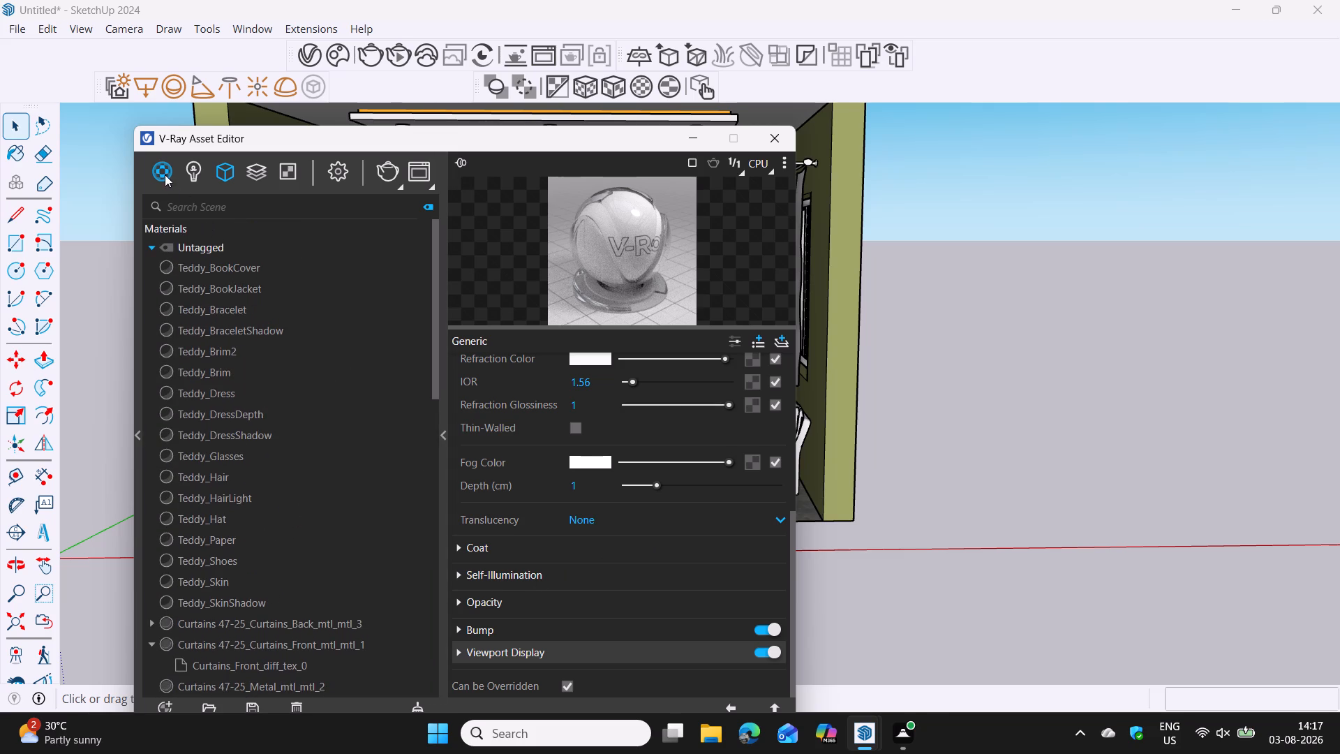
Start a V-Ray Interactive render of the living room from the scene materials view, and minimize the V-Ray Frame Buffer.
{"action": "left_click", "coordinate": [165, 175]}
{"action": "left_click", "coordinate": [400, 186]}
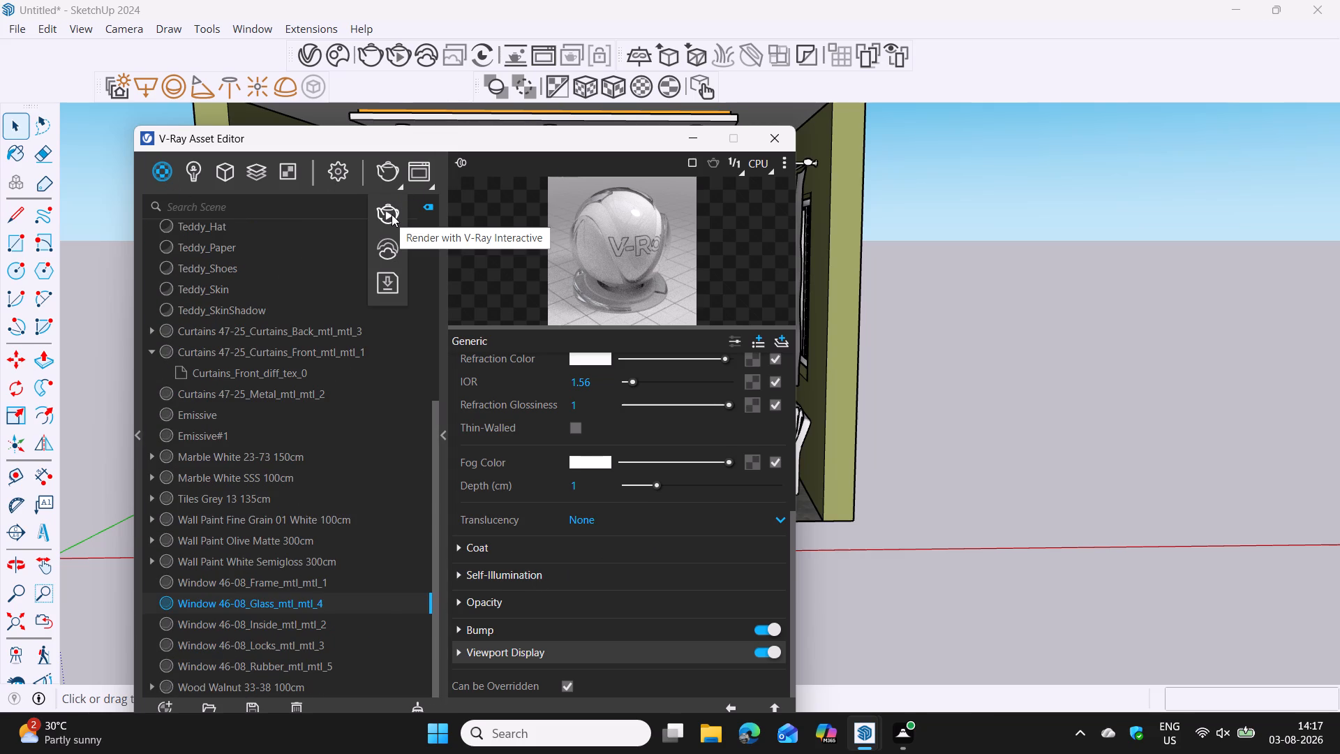
{"action": "left_click", "coordinate": [392, 214]}
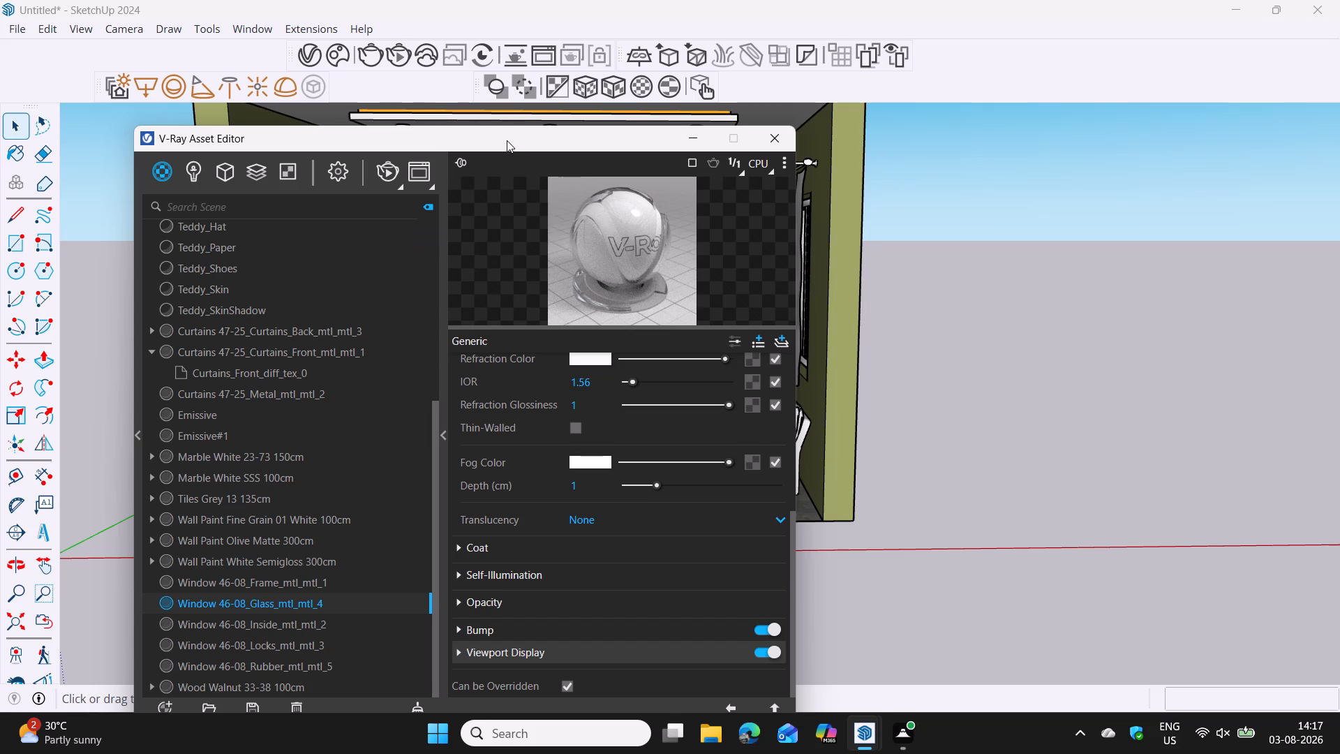
{"action": "left_click_drag", "start_coordinate": [507, 140], "coordinate": [513, 140]}
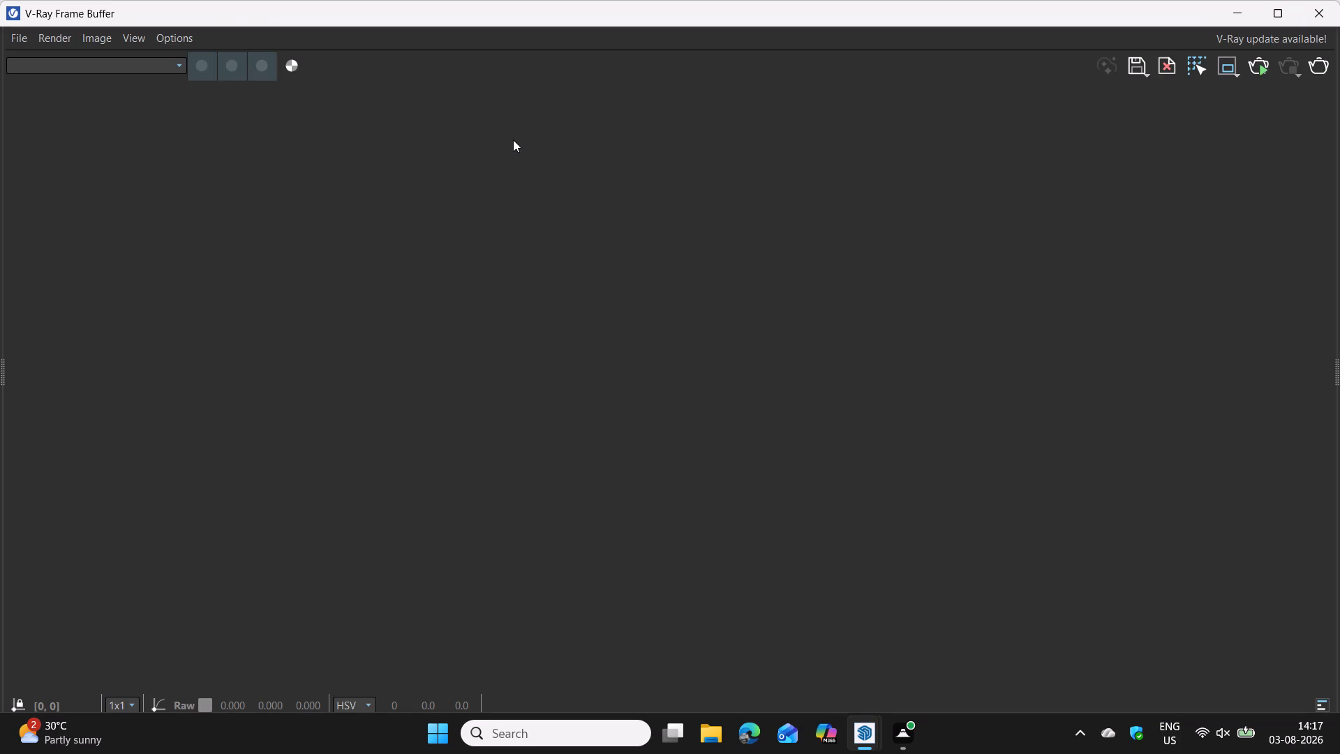
{"action": "left_click_drag", "start_coordinate": [513, 140], "coordinate": [659, 103]}
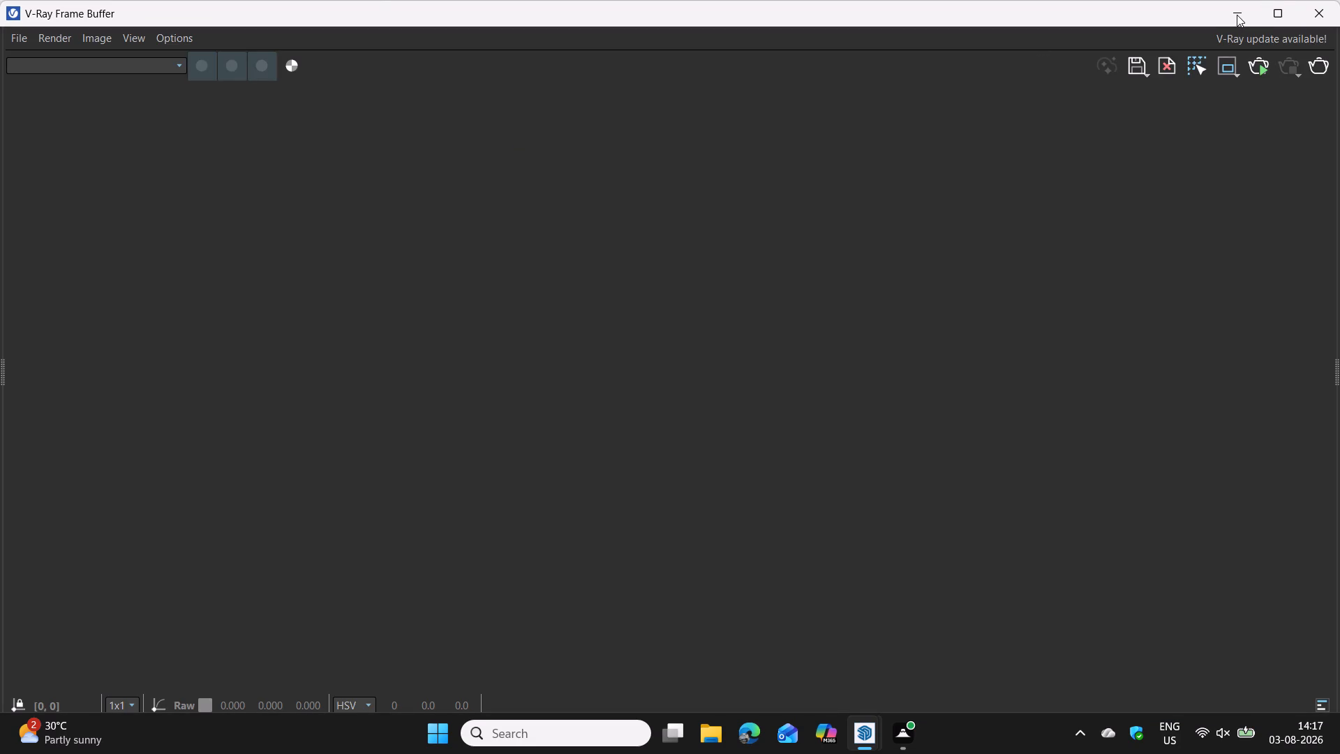
{"action": "left_click", "coordinate": [1238, 12]}
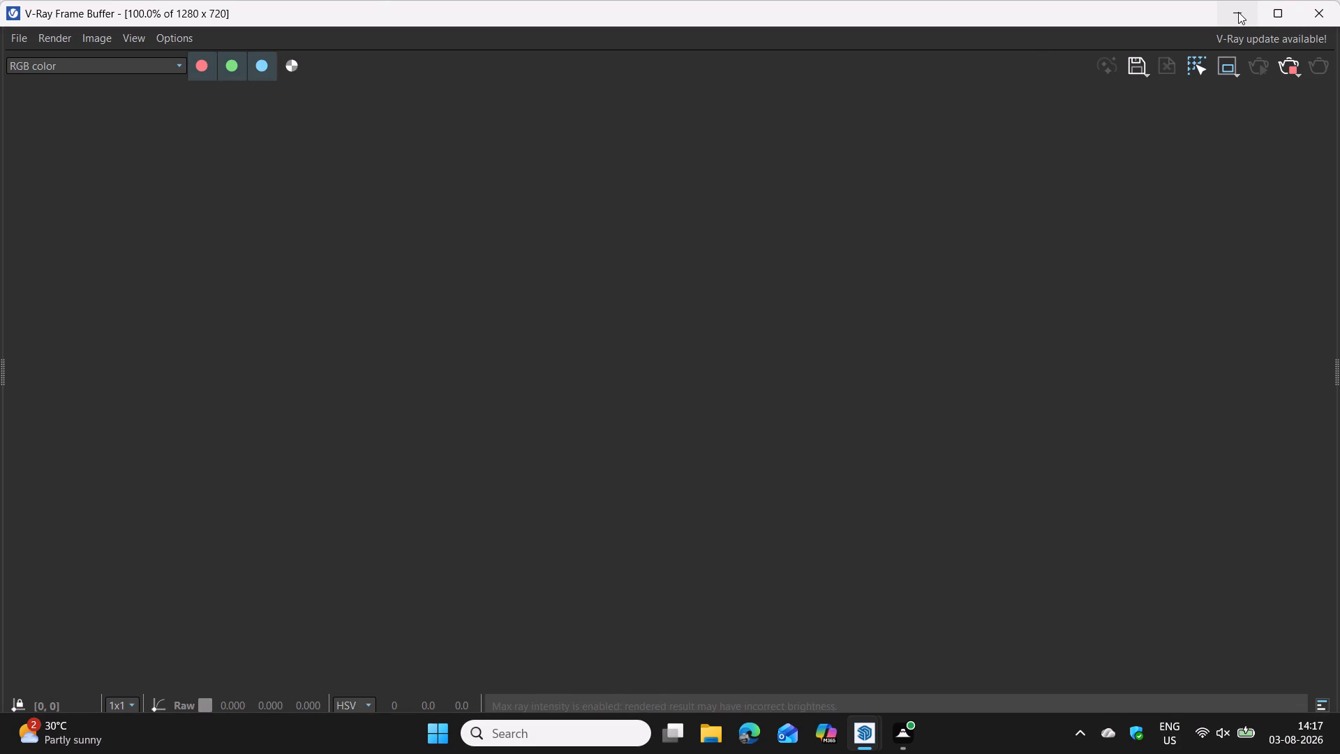
{"action": "left_click", "coordinate": [1239, 13]}
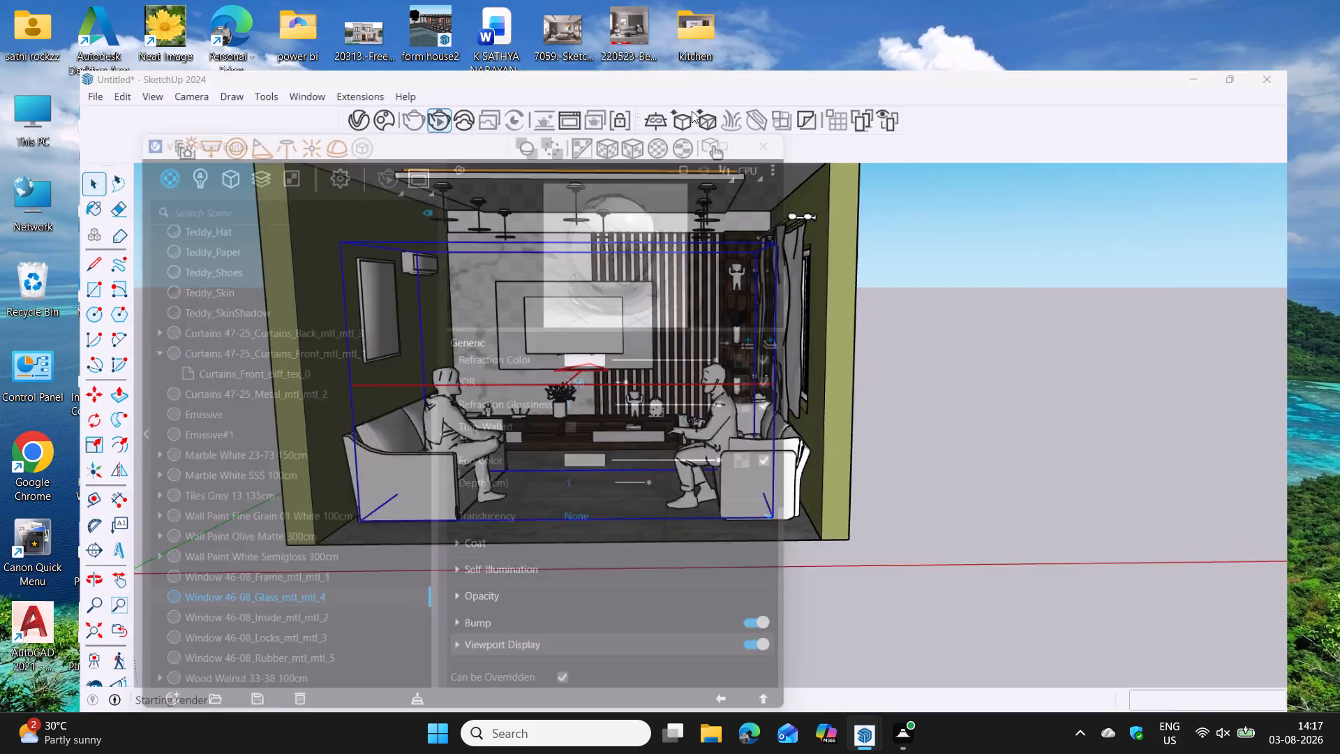
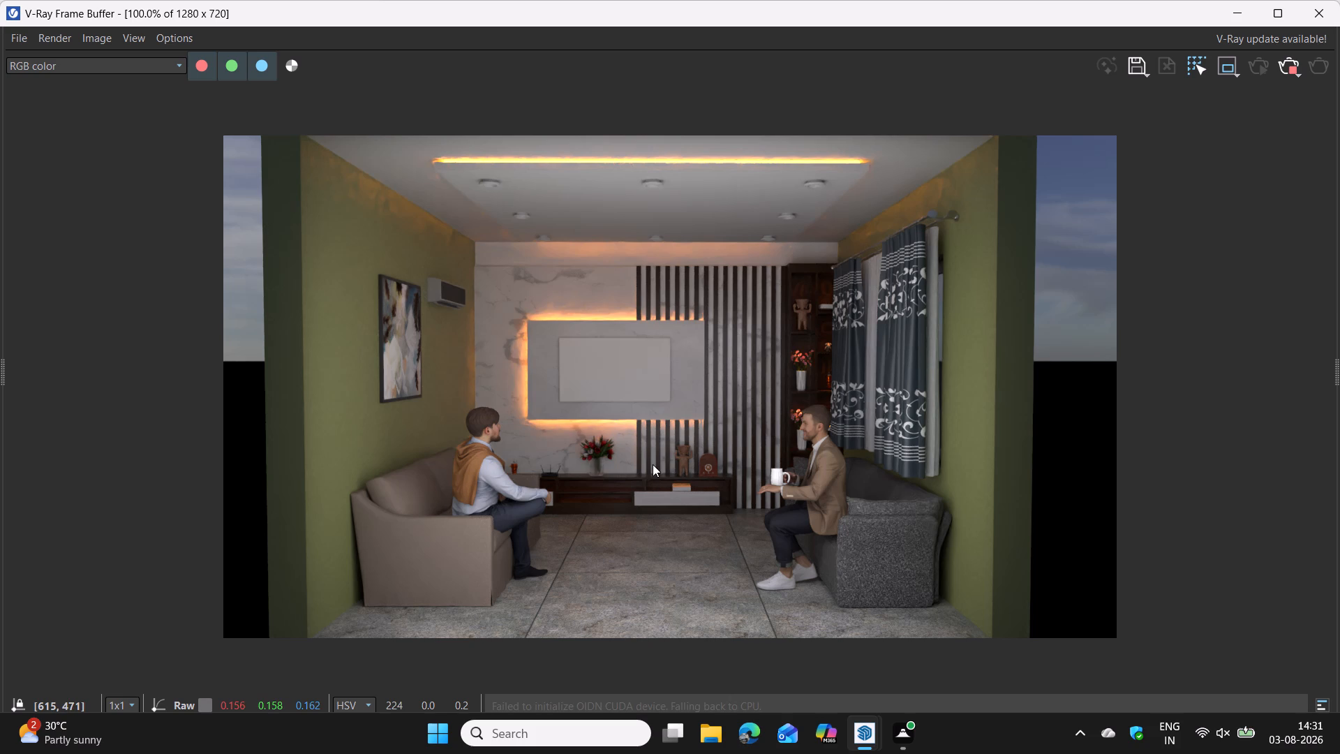
Check the living room's interactive render in the V-Ray Frame Buffer, and minimize it.
{"action": "left_click", "coordinate": [616, 372]}
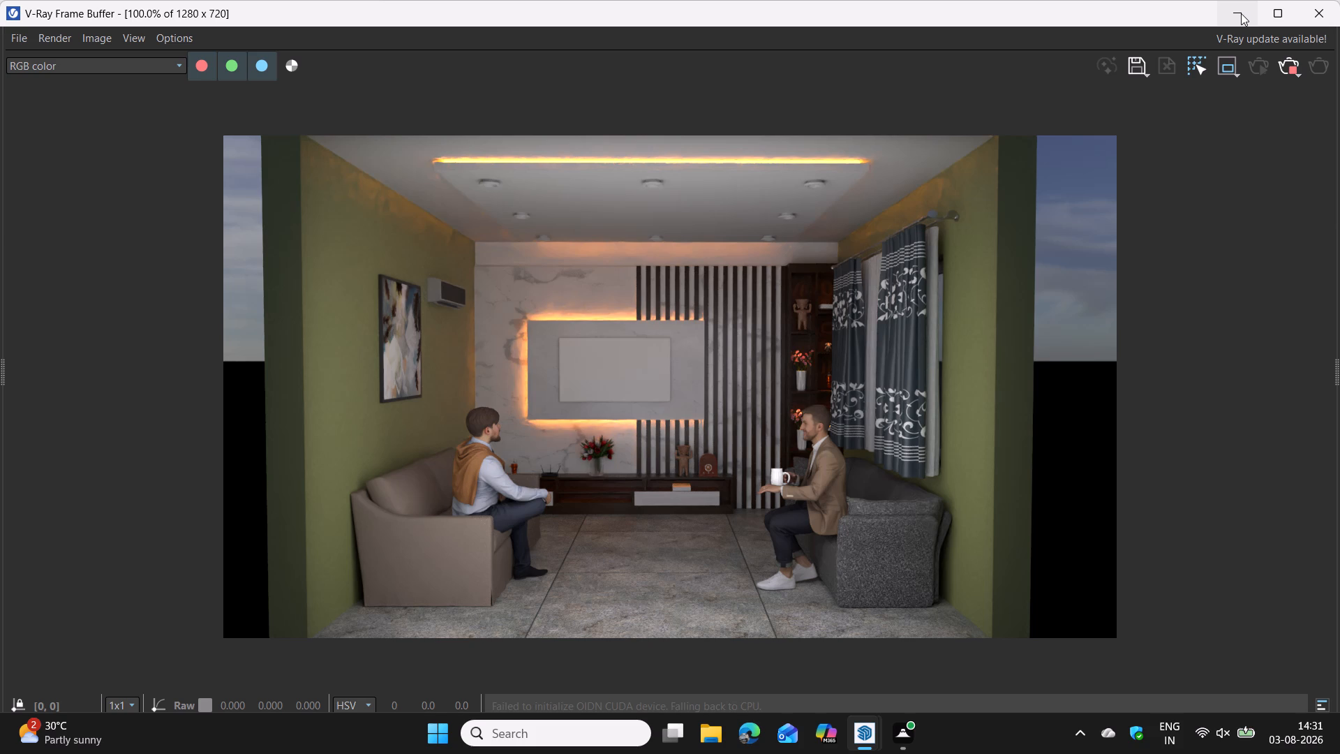
{"action": "left_click", "coordinate": [1241, 13]}
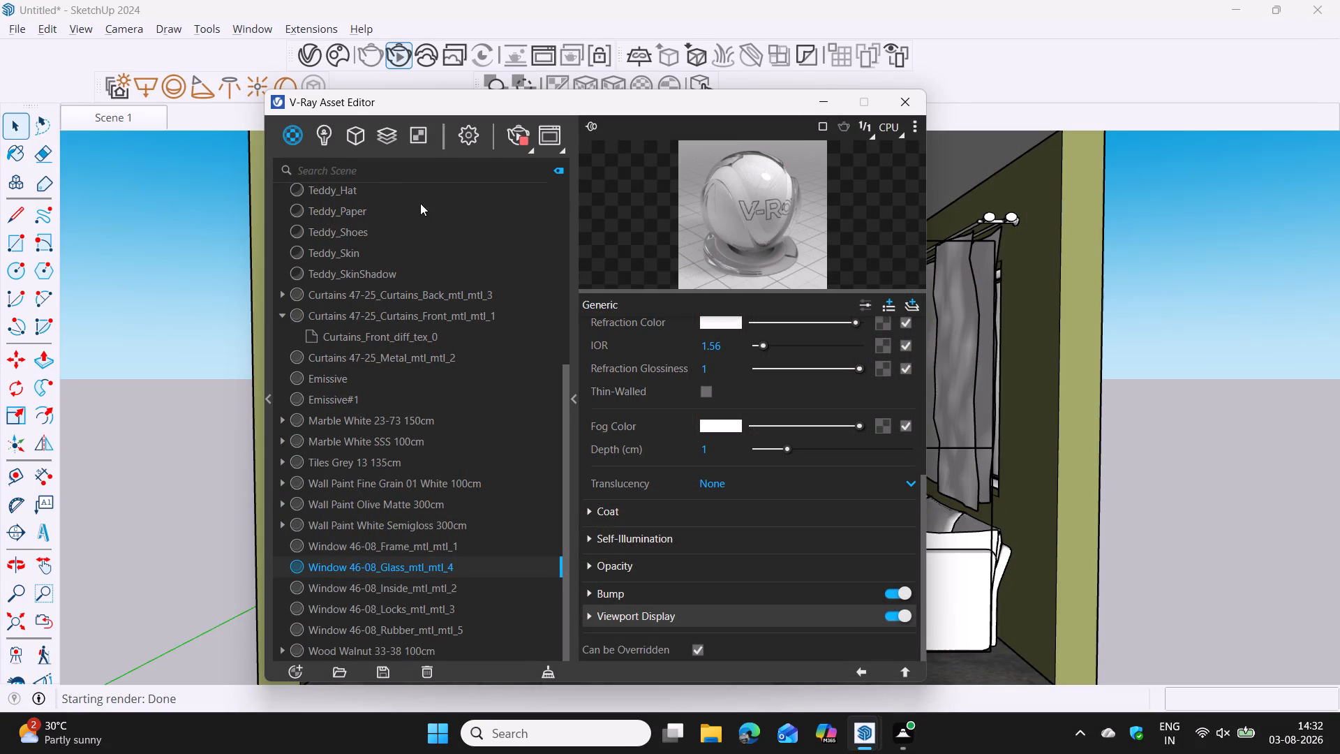
Examine the scene's geometry assets, previewing Books 284 012, Magazine 193 001, Radio 114 011 and Rue De Babylone Sofa.
{"action": "left_click", "coordinate": [353, 138]}
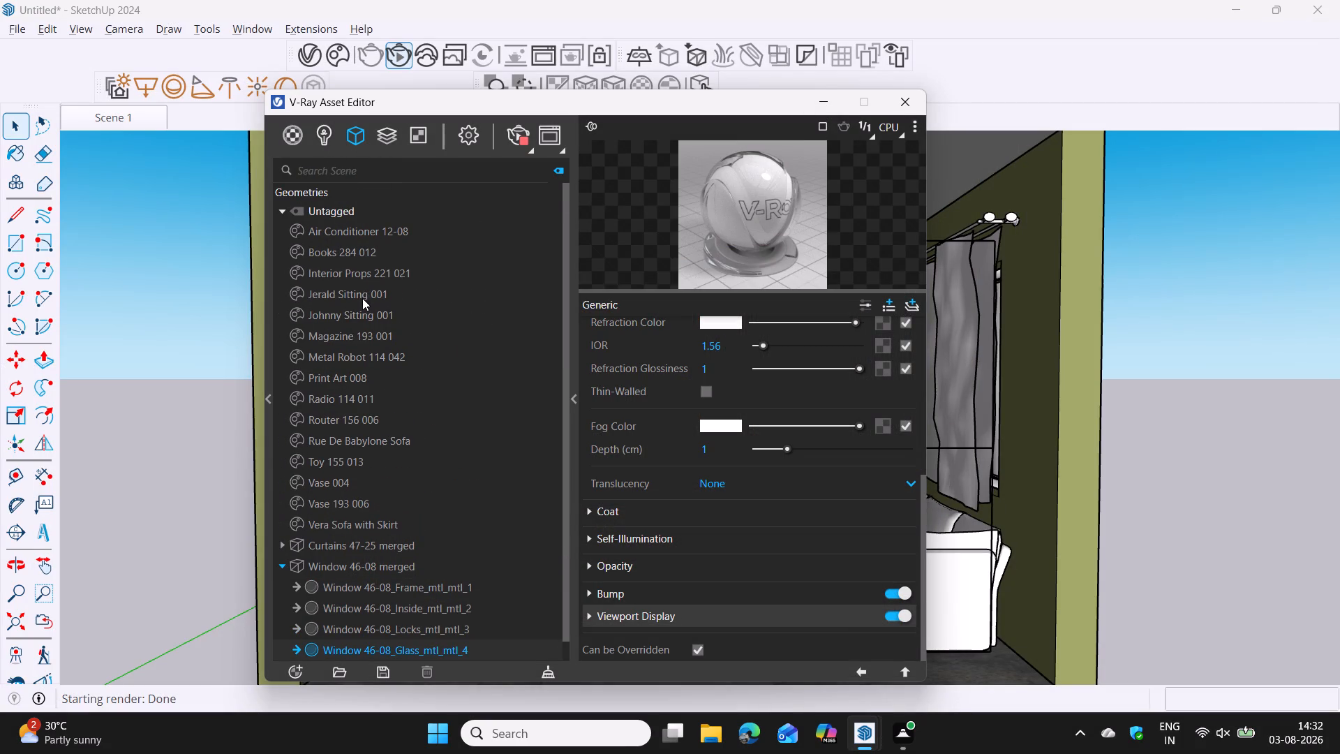
{"action": "left_click", "coordinate": [339, 235]}
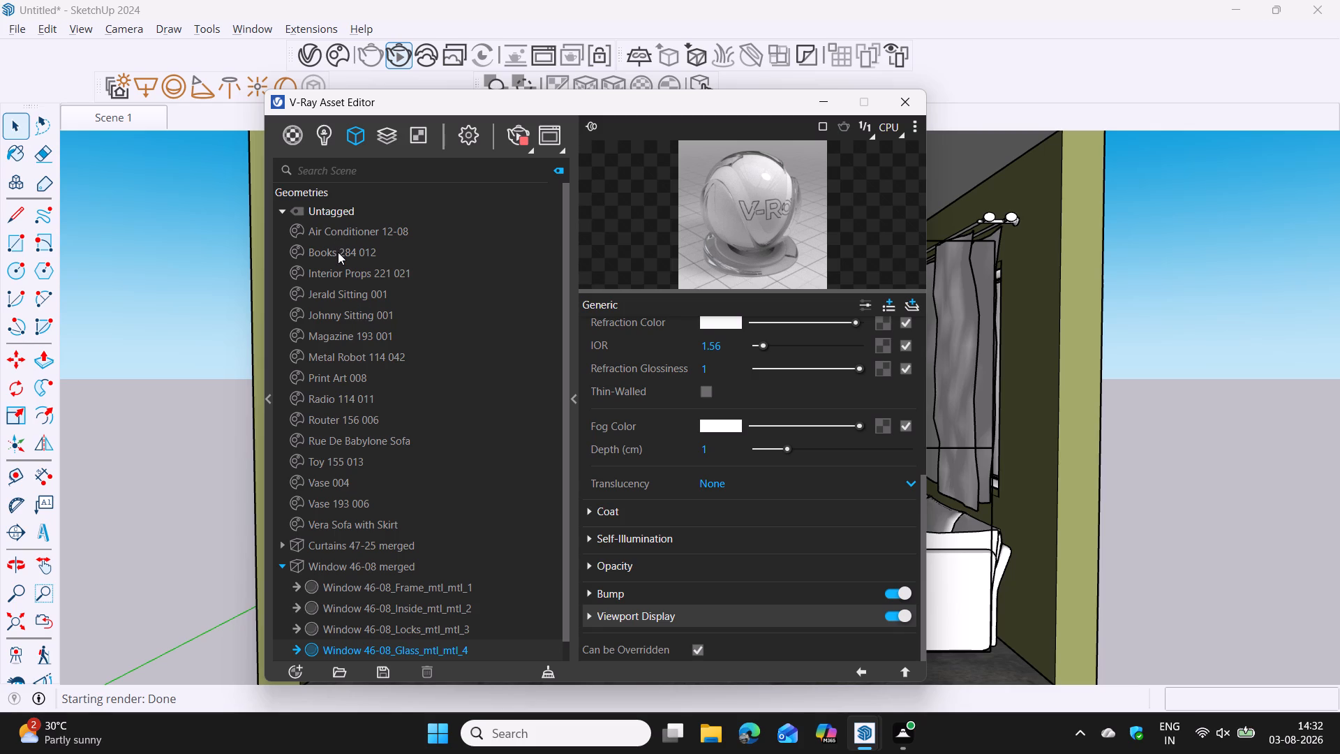
{"action": "left_click", "coordinate": [338, 252]}
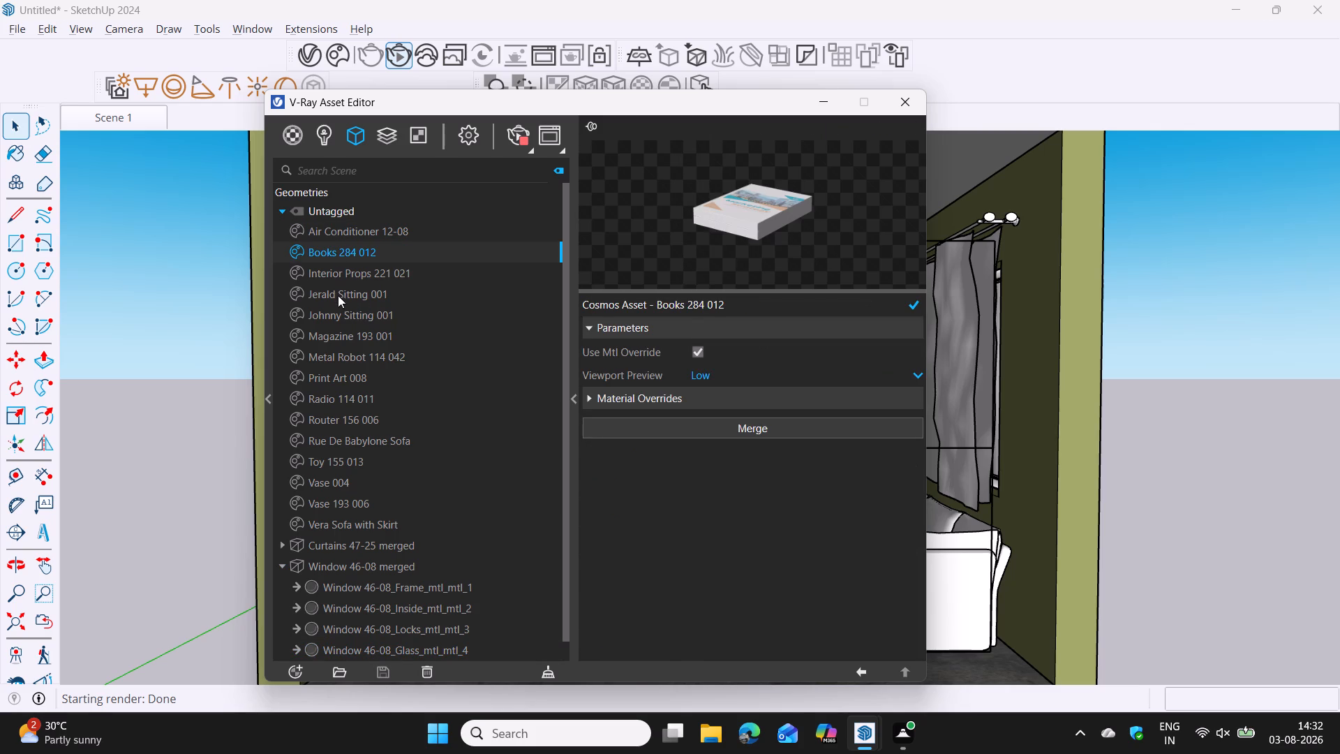
{"action": "left_click", "coordinate": [346, 316]}
{"action": "left_click", "coordinate": [346, 336]}
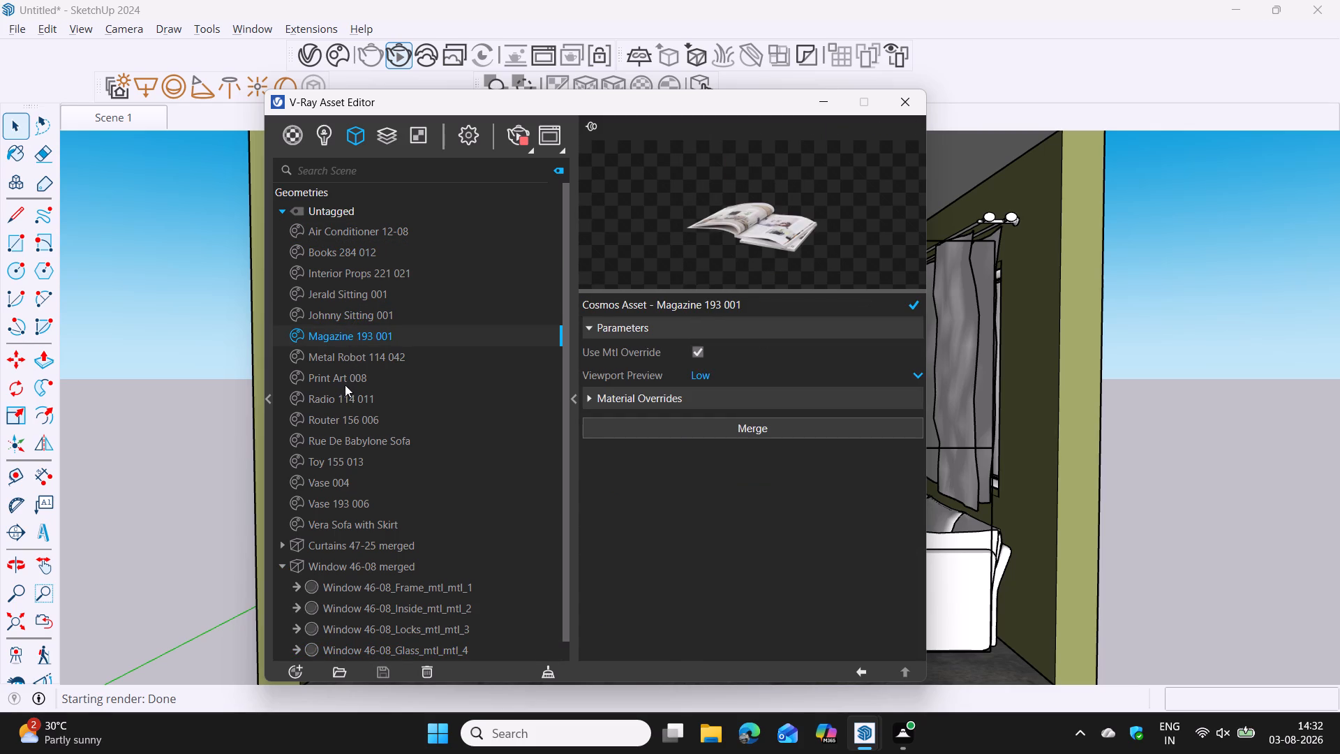
{"action": "left_click", "coordinate": [337, 398]}
{"action": "left_click", "coordinate": [356, 444]}
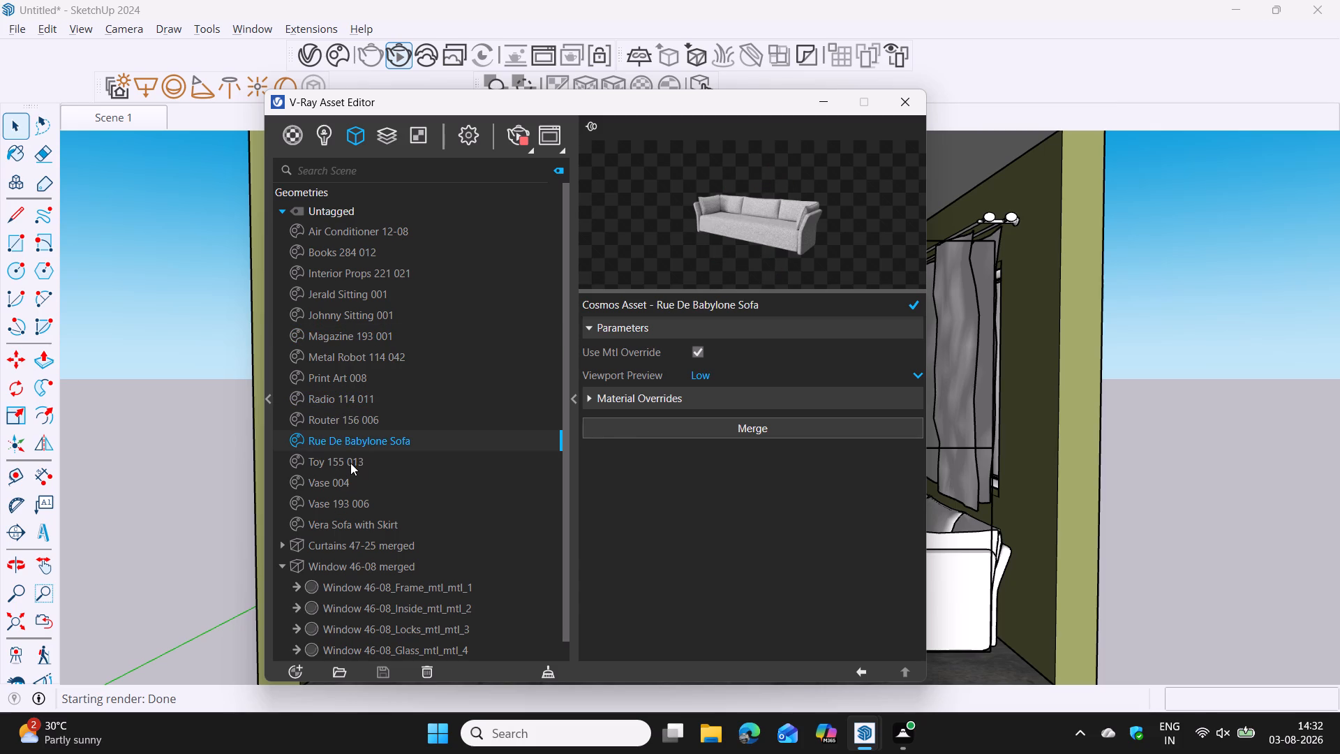
{"action": "scroll", "coordinate": [352, 524], "scroll_direction": "down", "scroll_amount": 5}
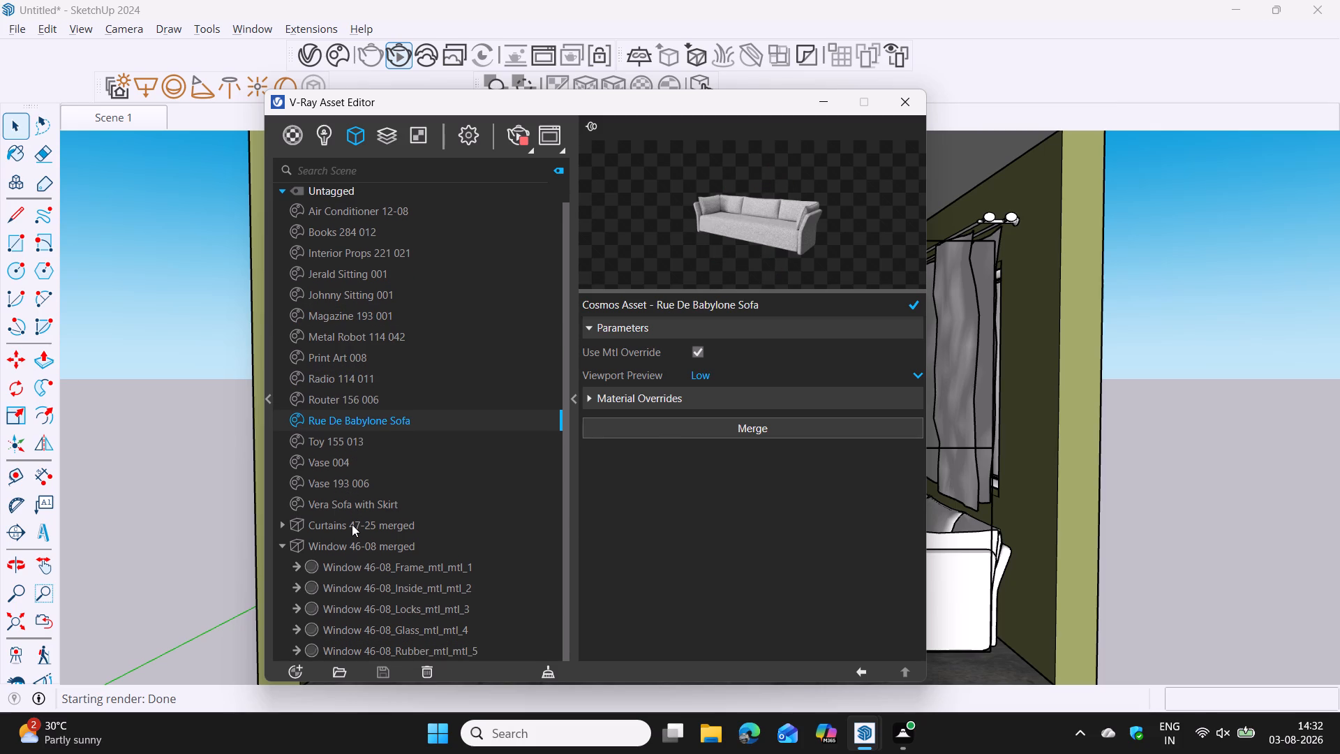
{"action": "scroll", "coordinate": [352, 552], "scroll_direction": "down", "scroll_amount": 4}
{"action": "scroll", "coordinate": [352, 554], "scroll_direction": "up", "scroll_amount": 19}
Look through the scene's materials, from the Teddy materials to the curtain, wall paint, window and Wood Walnut entries.
{"action": "left_click", "coordinate": [299, 140]}
{"action": "scroll", "coordinate": [409, 350], "scroll_direction": "down", "scroll_amount": 1}
{"action": "scroll", "coordinate": [409, 350], "scroll_direction": "up", "scroll_amount": 2}
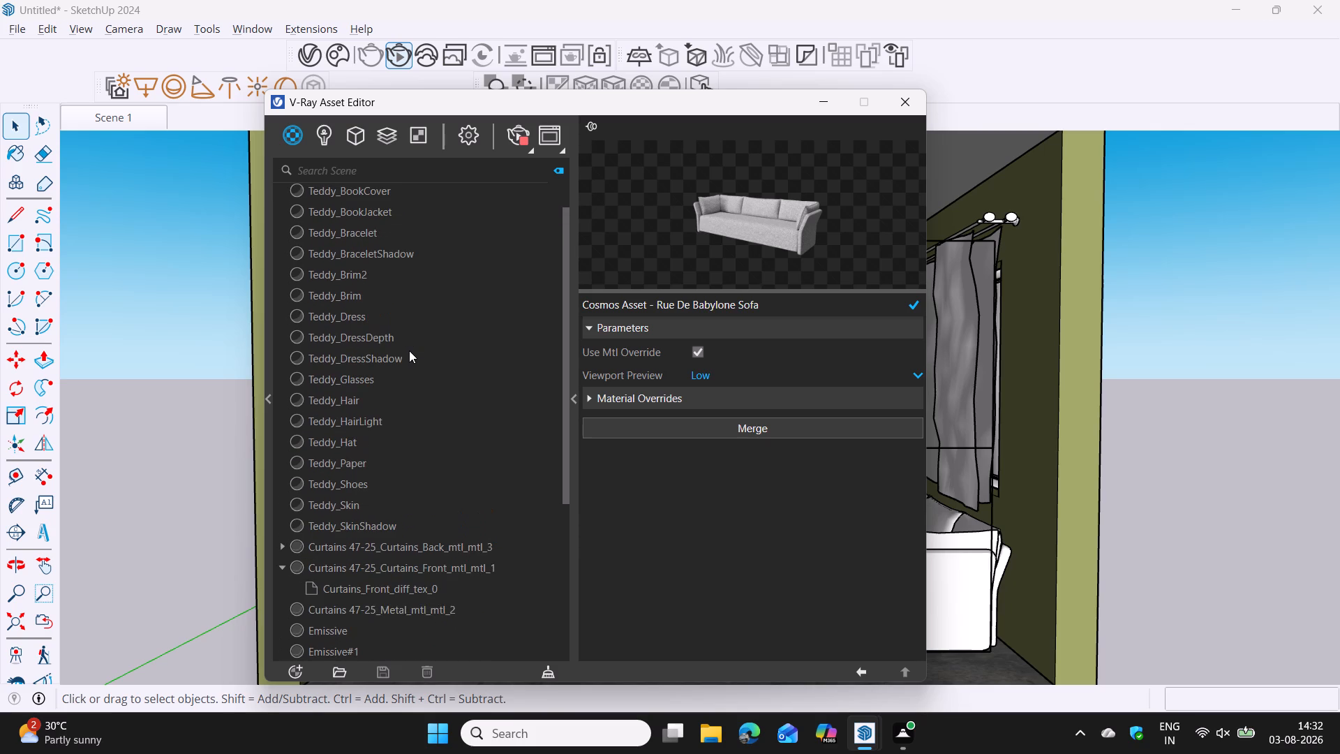
{"action": "scroll", "coordinate": [409, 350], "scroll_direction": "up", "scroll_amount": 3}
{"action": "scroll", "coordinate": [409, 350], "scroll_direction": "down", "scroll_amount": 2}
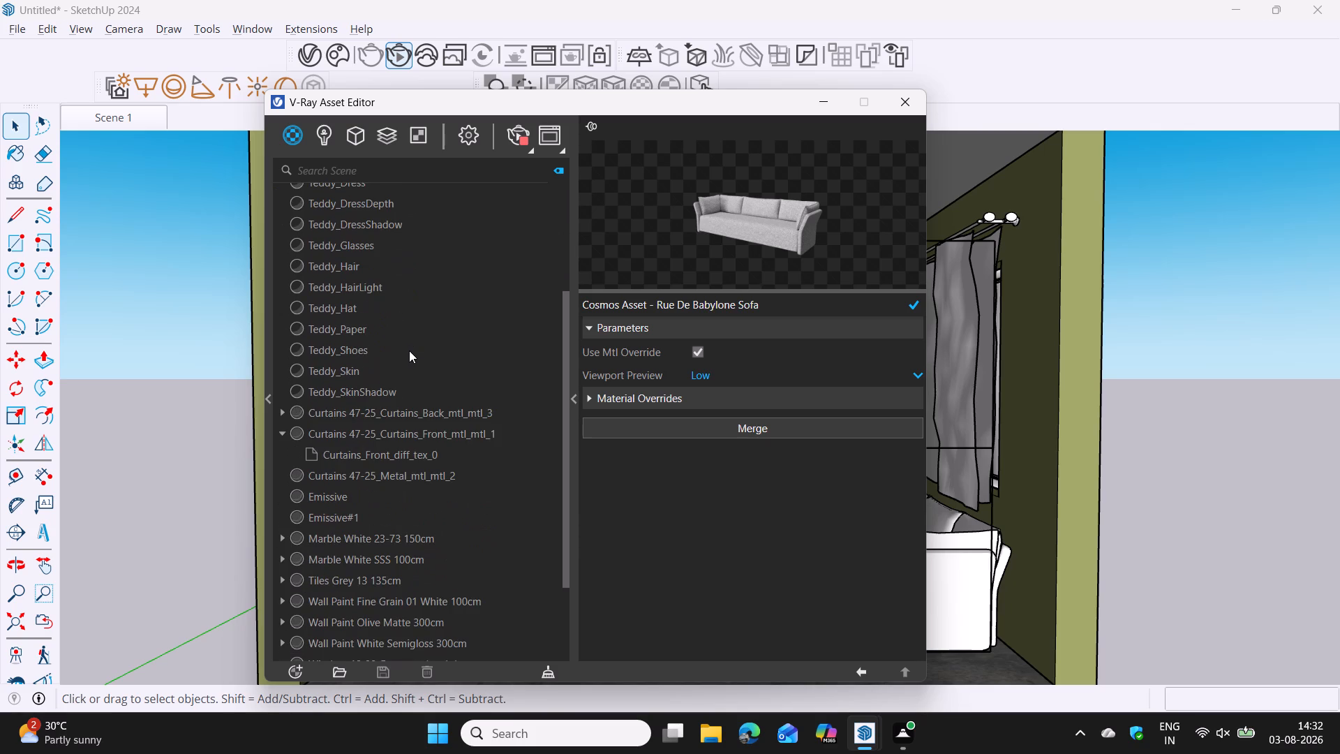
{"action": "scroll", "coordinate": [409, 350], "scroll_direction": "down", "scroll_amount": 2}
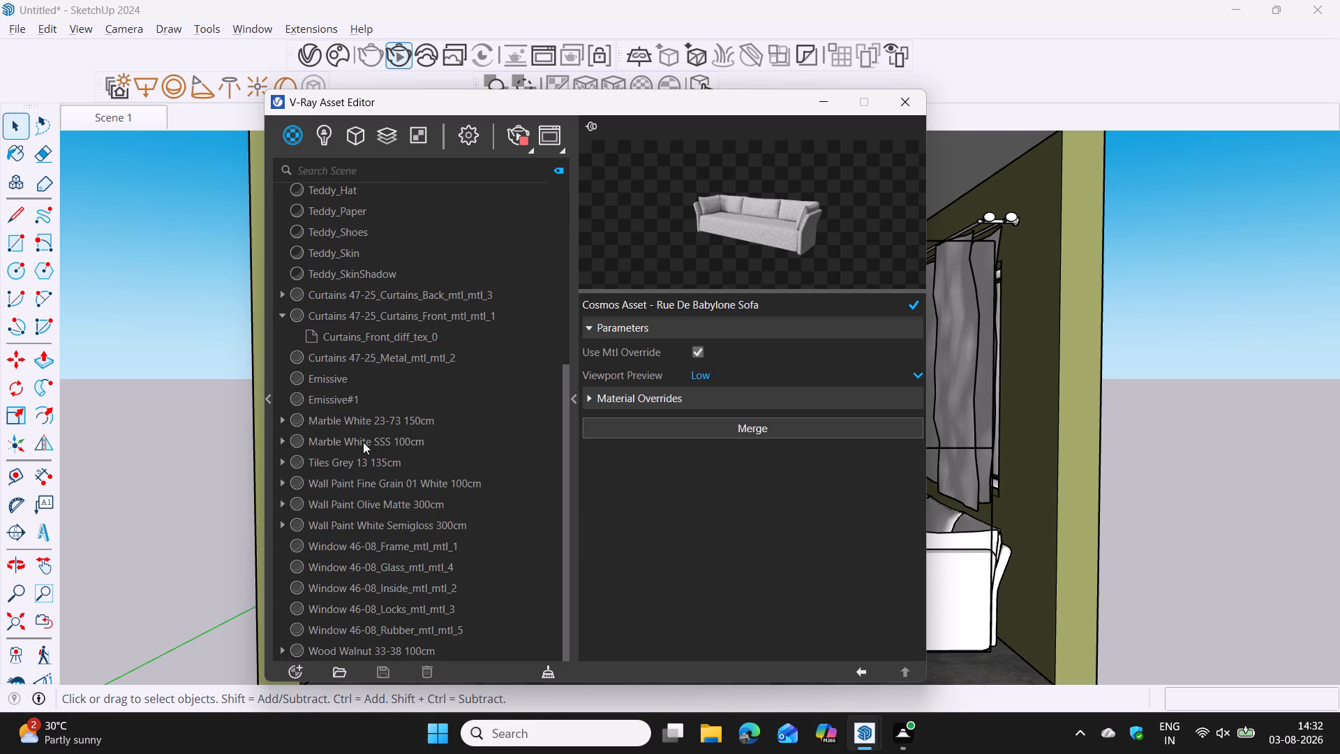
{"action": "scroll", "coordinate": [357, 483], "scroll_direction": "down", "scroll_amount": 9}
{"action": "scroll", "coordinate": [348, 596], "scroll_direction": "up", "scroll_amount": 1}
{"action": "scroll", "coordinate": [364, 477], "scroll_direction": "up", "scroll_amount": 2}
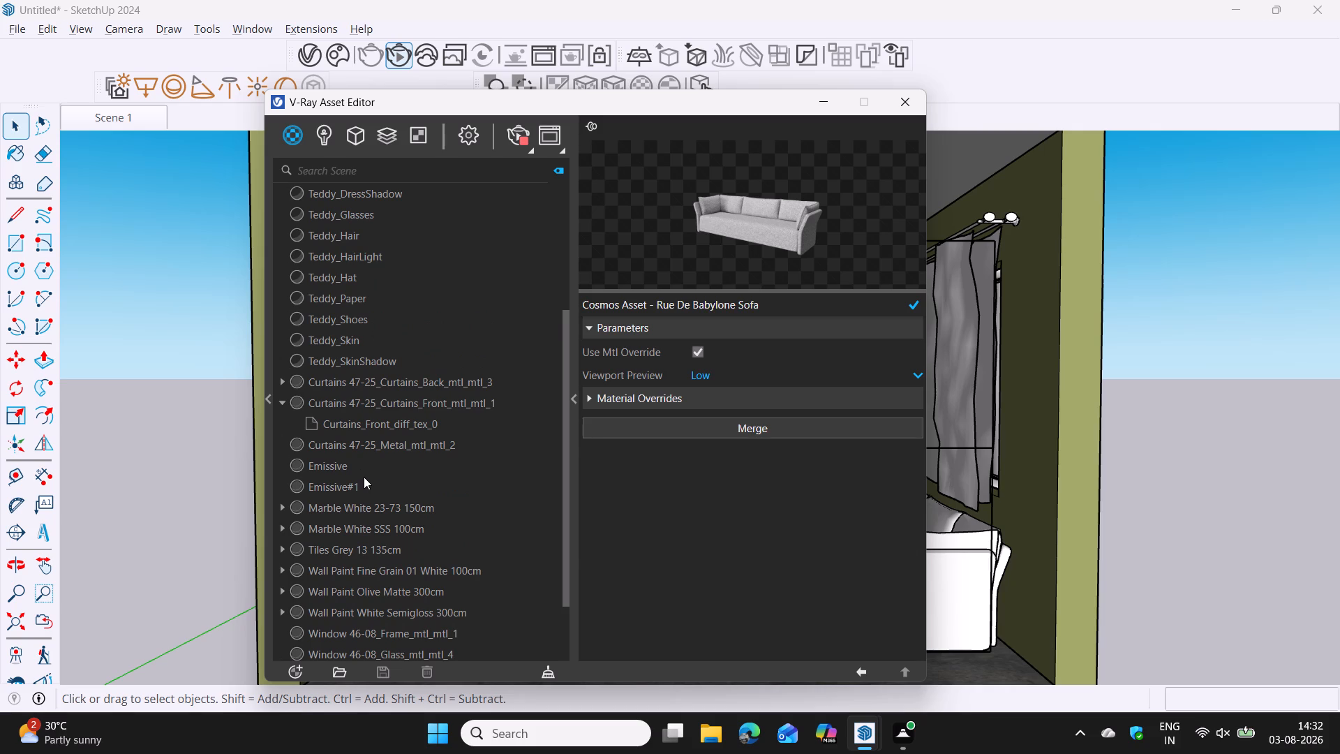
{"action": "scroll", "coordinate": [364, 477], "scroll_direction": "up", "scroll_amount": 1}
{"action": "scroll", "coordinate": [358, 408], "scroll_direction": "up", "scroll_amount": 8}
Review the scene's geometry list again, including the merged curtains and the merged window's materials.
{"action": "left_click", "coordinate": [359, 139]}
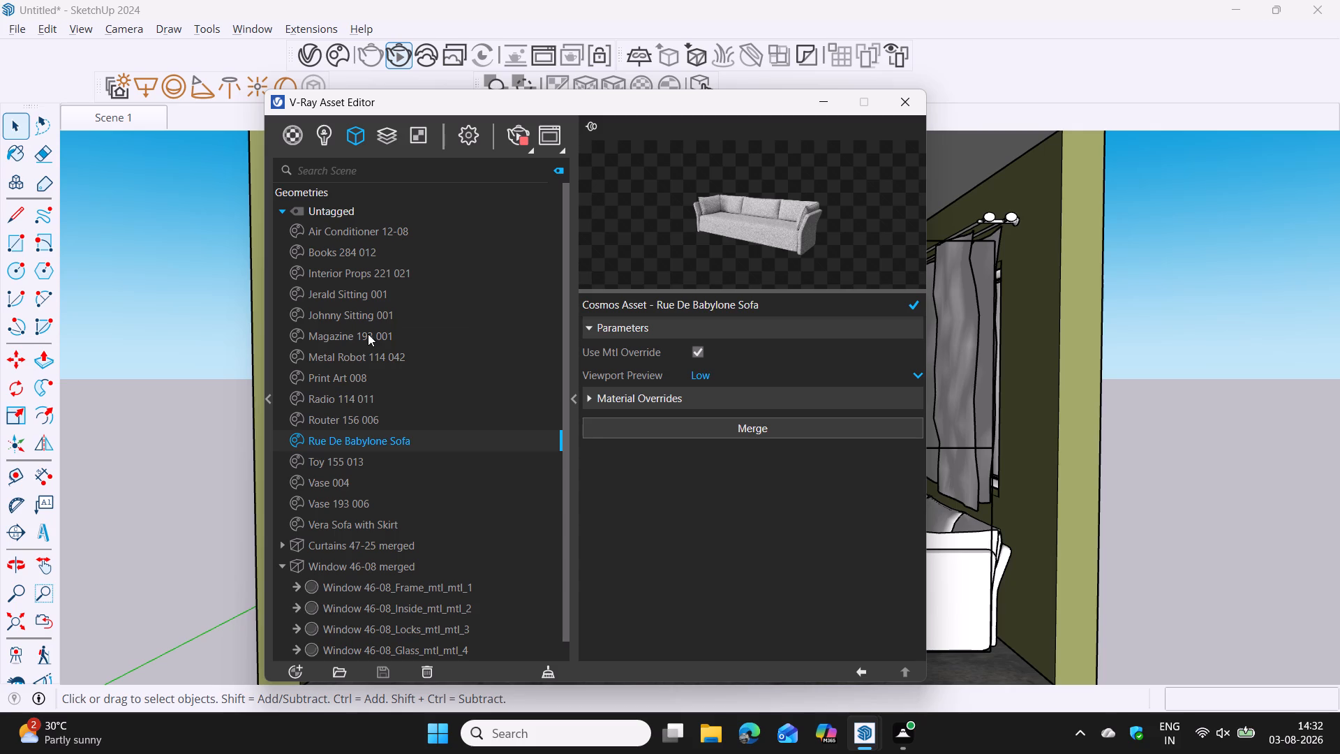
{"action": "scroll", "coordinate": [338, 434], "scroll_direction": "down", "scroll_amount": 4}
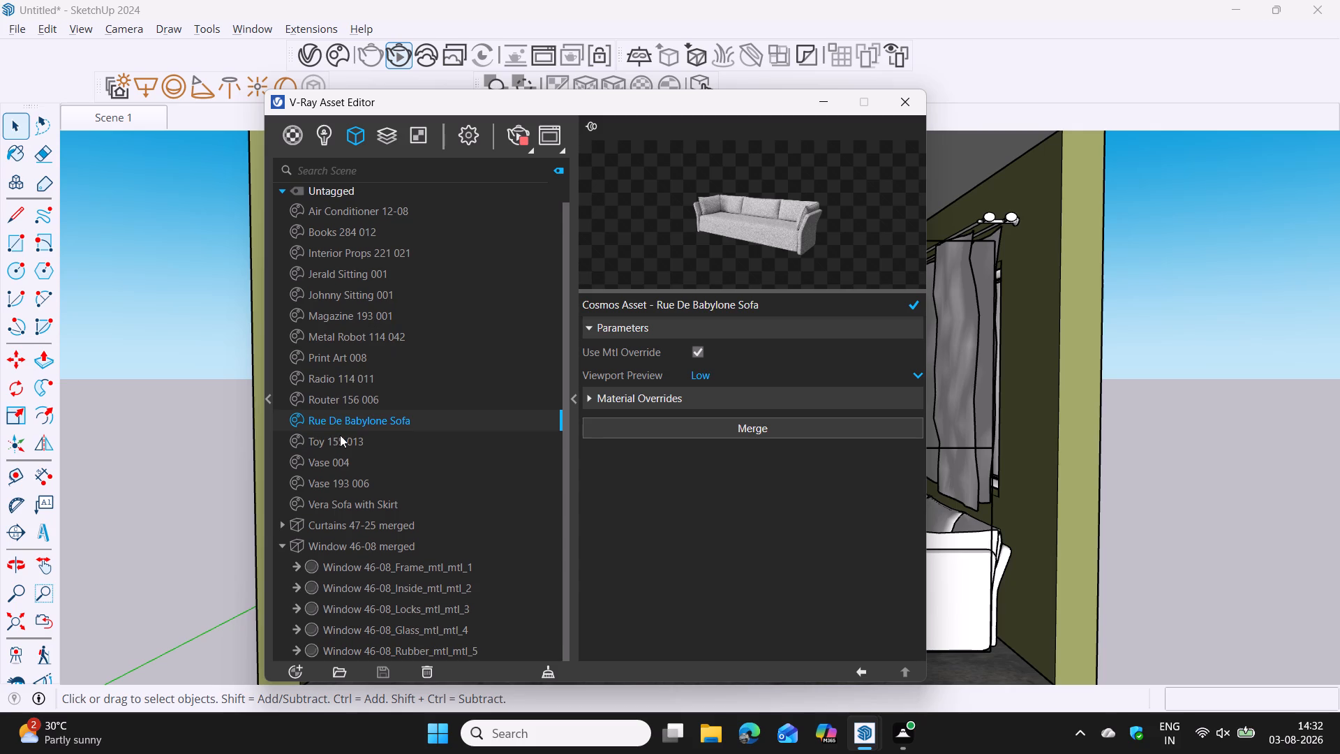
{"action": "scroll", "coordinate": [347, 443], "scroll_direction": "down", "scroll_amount": 10}
{"action": "scroll", "coordinate": [373, 505], "scroll_direction": "down", "scroll_amount": 5}
{"action": "scroll", "coordinate": [375, 567], "scroll_direction": "down", "scroll_amount": 14}
{"action": "scroll", "coordinate": [392, 531], "scroll_direction": "up", "scroll_amount": 18}
{"action": "scroll", "coordinate": [399, 313], "scroll_direction": "up", "scroll_amount": 10}
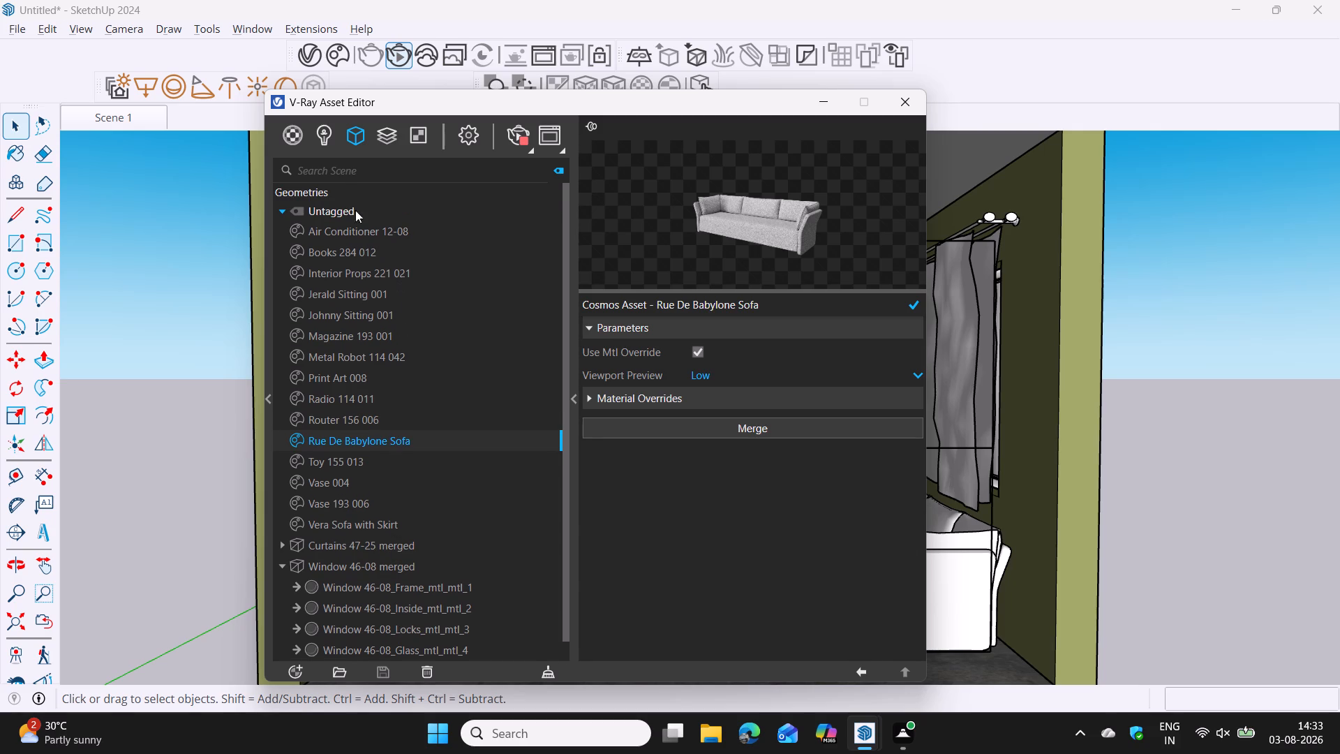
Check the scene's lights list, and look through the materials again down to Wood Walnut 33-38 100cm.
{"action": "left_click", "coordinate": [323, 138]}
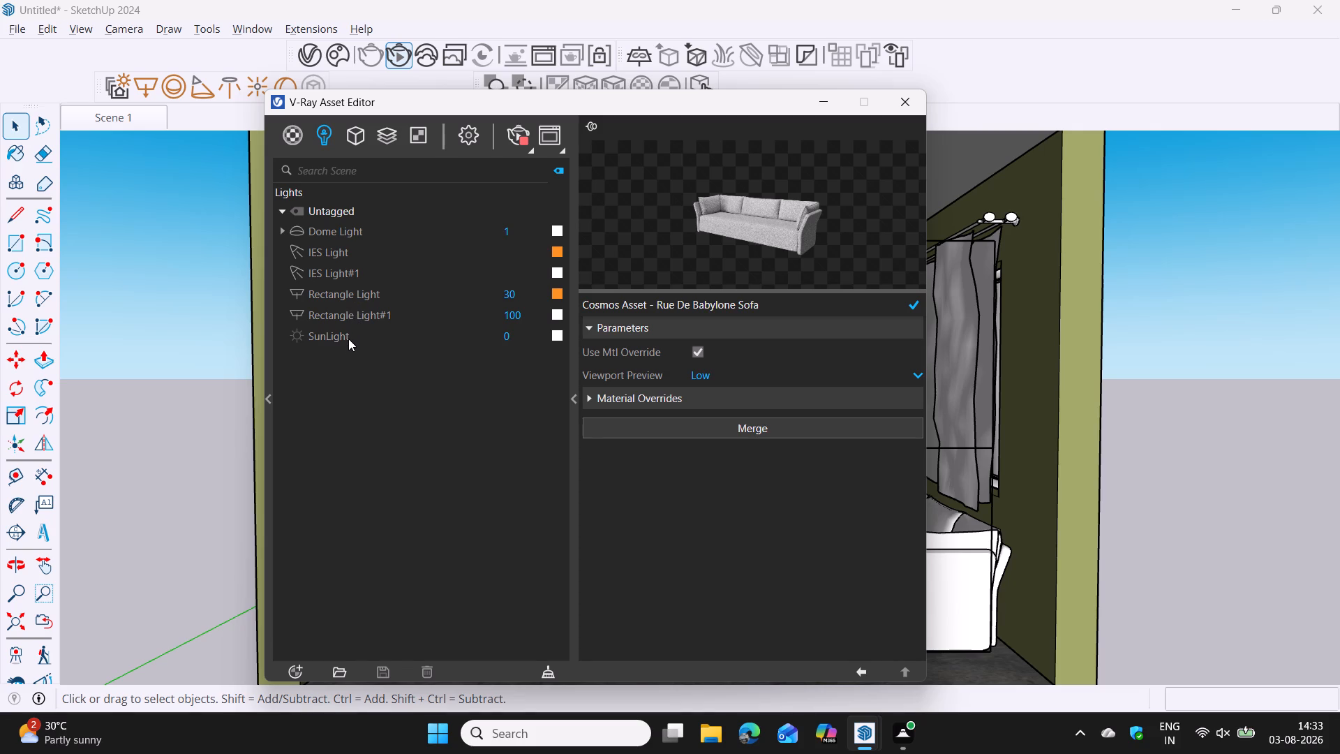
{"action": "left_click", "coordinate": [326, 139]}
{"action": "left_click", "coordinate": [299, 140]}
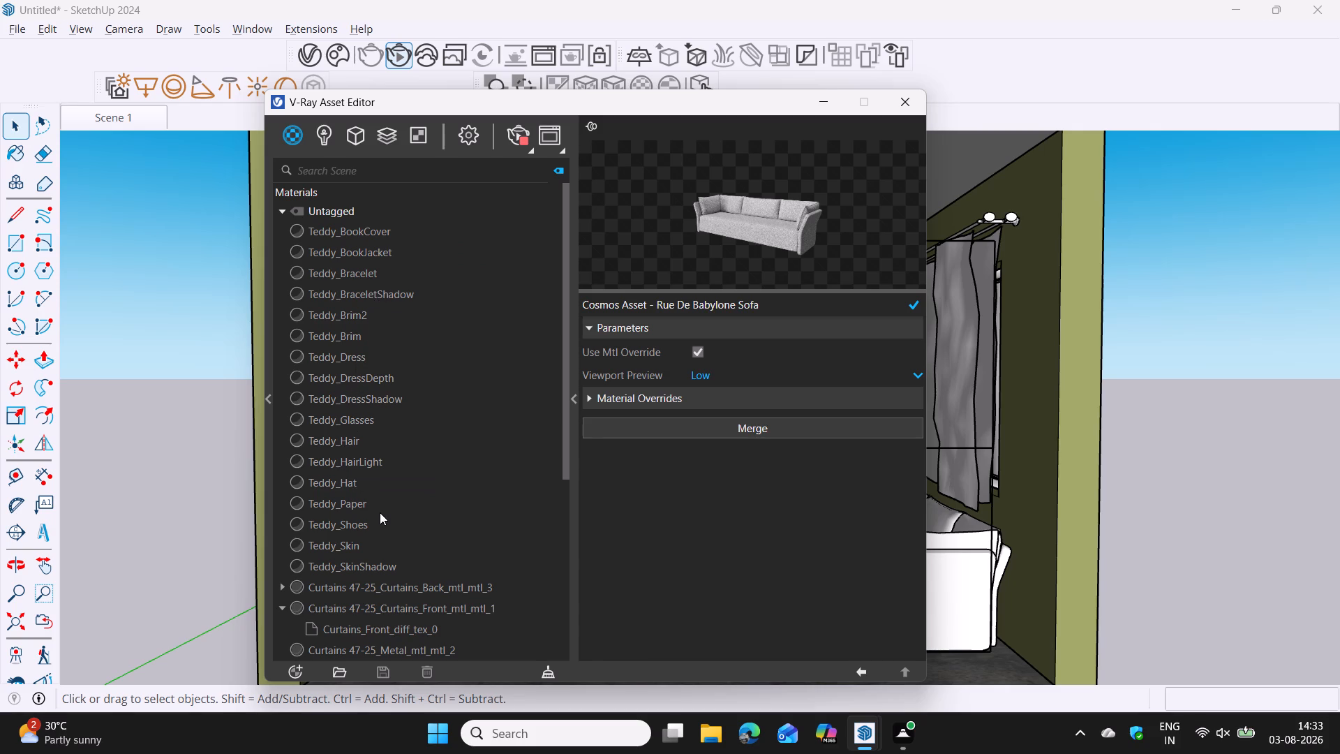
{"action": "scroll", "coordinate": [389, 452], "scroll_direction": "down", "scroll_amount": 6}
{"action": "scroll", "coordinate": [415, 486], "scroll_direction": "up", "scroll_amount": 3}
{"action": "scroll", "coordinate": [418, 486], "scroll_direction": "down", "scroll_amount": 3}
{"action": "left_click_drag", "start_coordinate": [566, 437], "coordinate": [565, 458]}
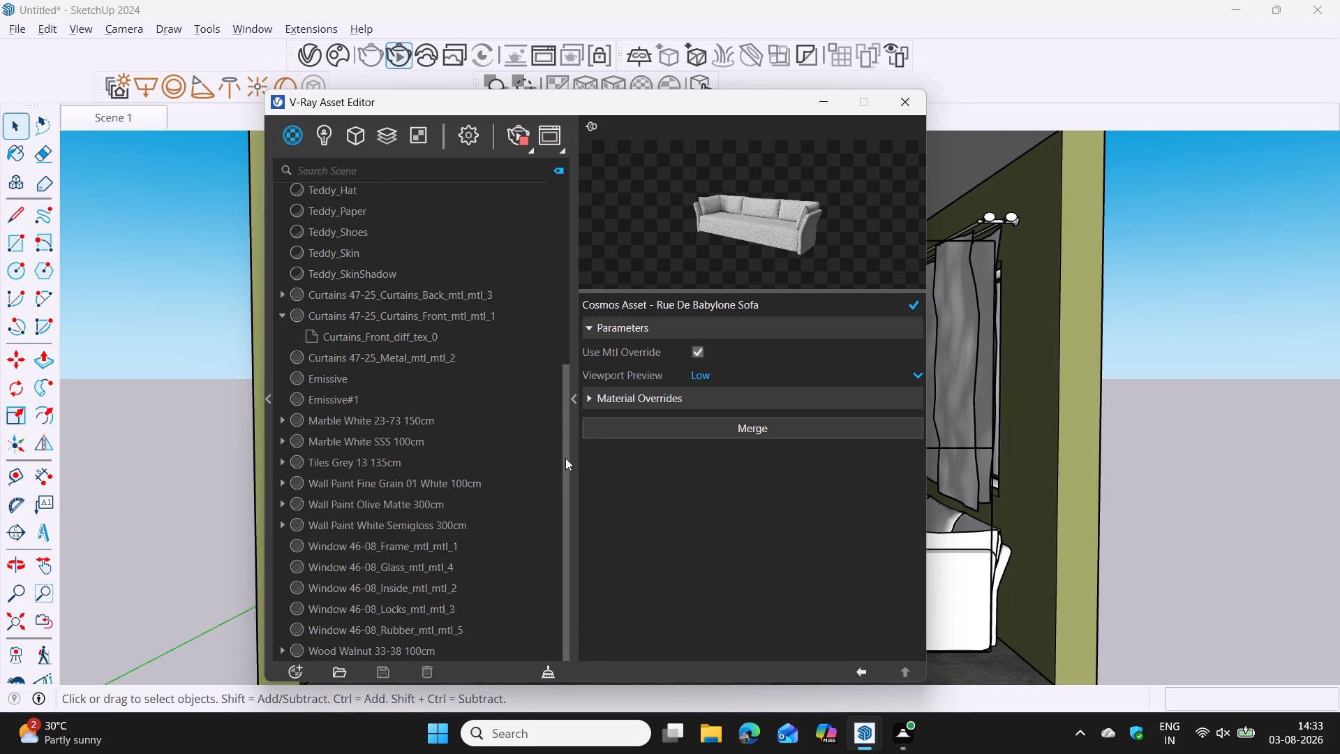
{"action": "left_click_drag", "start_coordinate": [565, 458], "coordinate": [565, 472]}
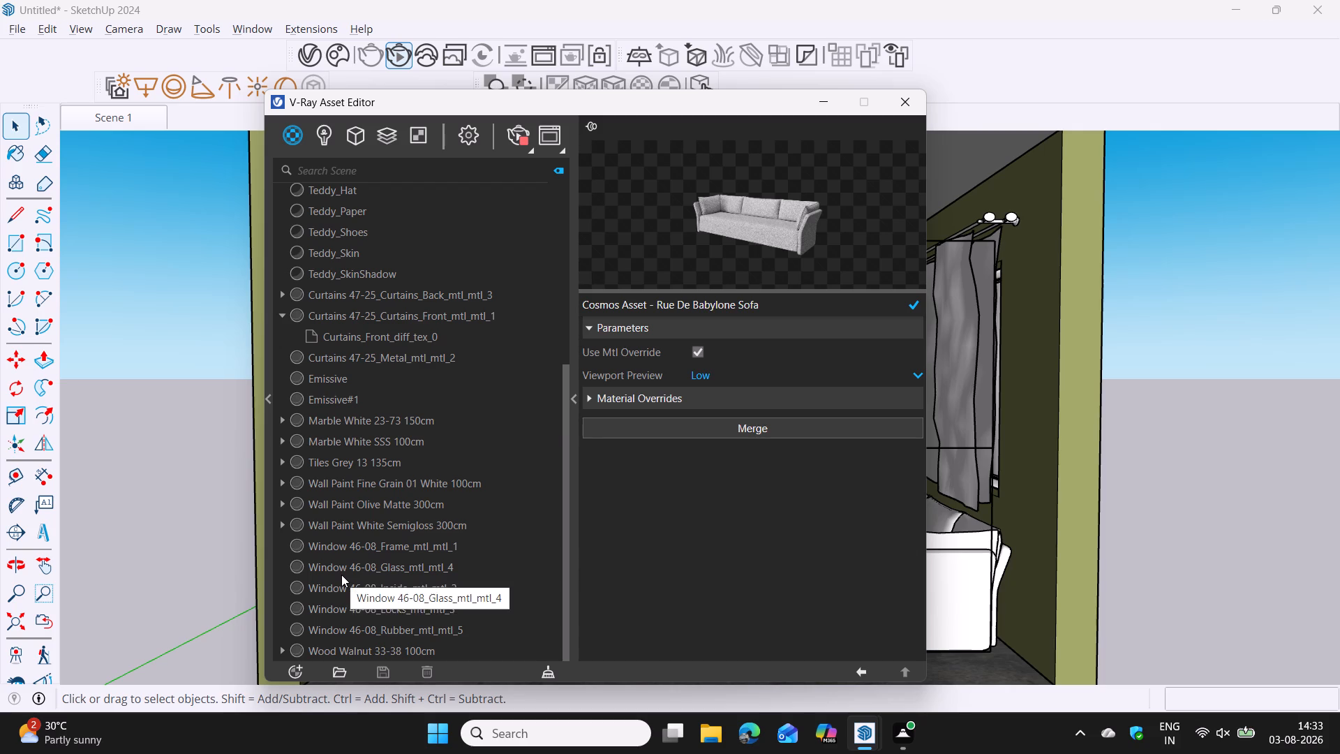
{"action": "left_click_drag", "start_coordinate": [565, 579], "coordinate": [564, 598]}
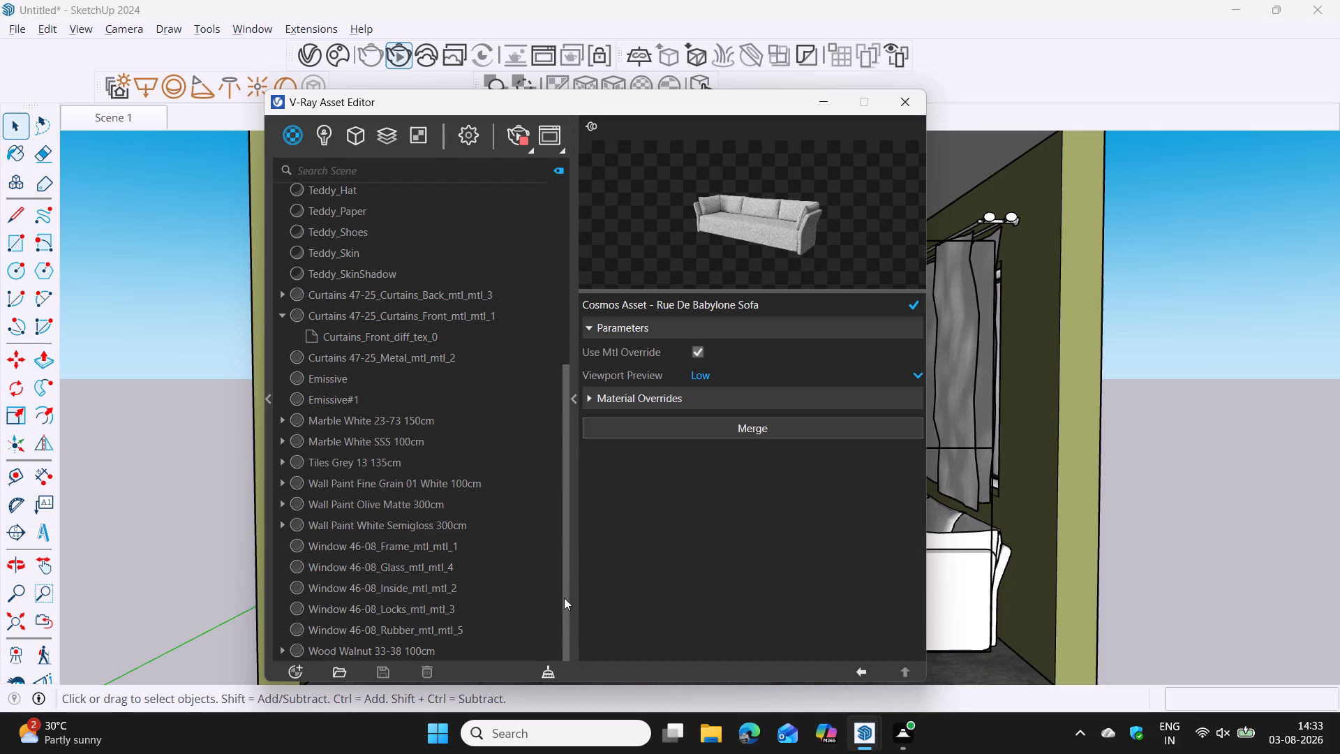
{"action": "left_click_drag", "start_coordinate": [564, 598], "coordinate": [566, 614]}
Look over the lights and the full list of scene geometries once more.
{"action": "left_click", "coordinate": [322, 135]}
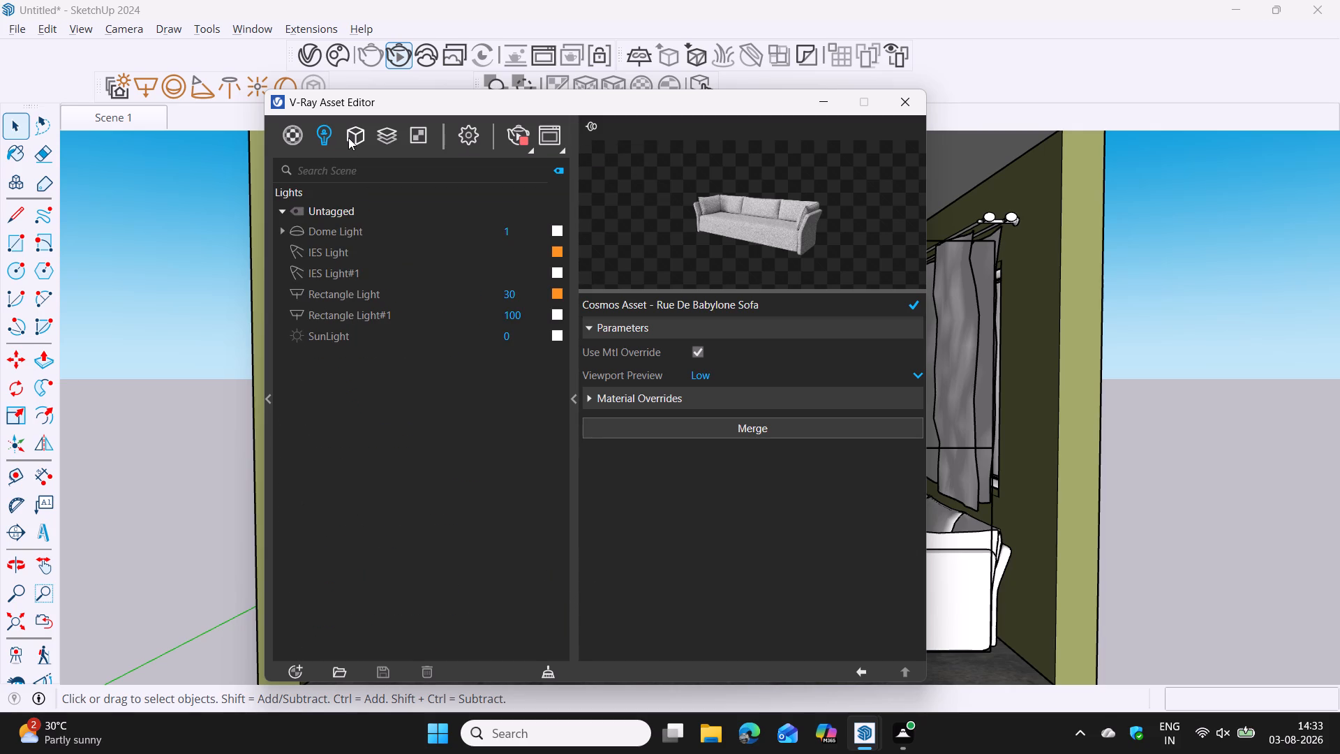
{"action": "left_click", "coordinate": [348, 138]}
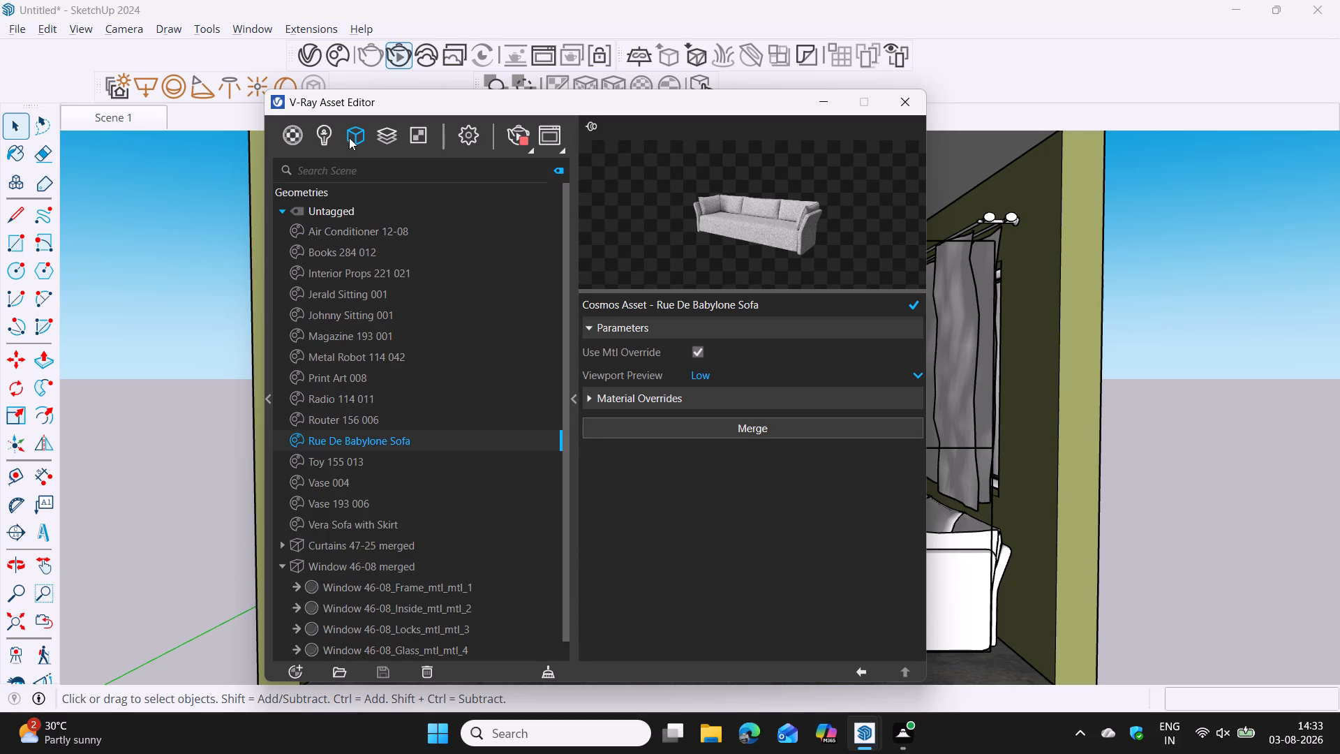
{"action": "scroll", "coordinate": [400, 348], "scroll_direction": "down", "scroll_amount": 5}
{"action": "scroll", "coordinate": [470, 375], "scroll_direction": "down", "scroll_amount": 5}
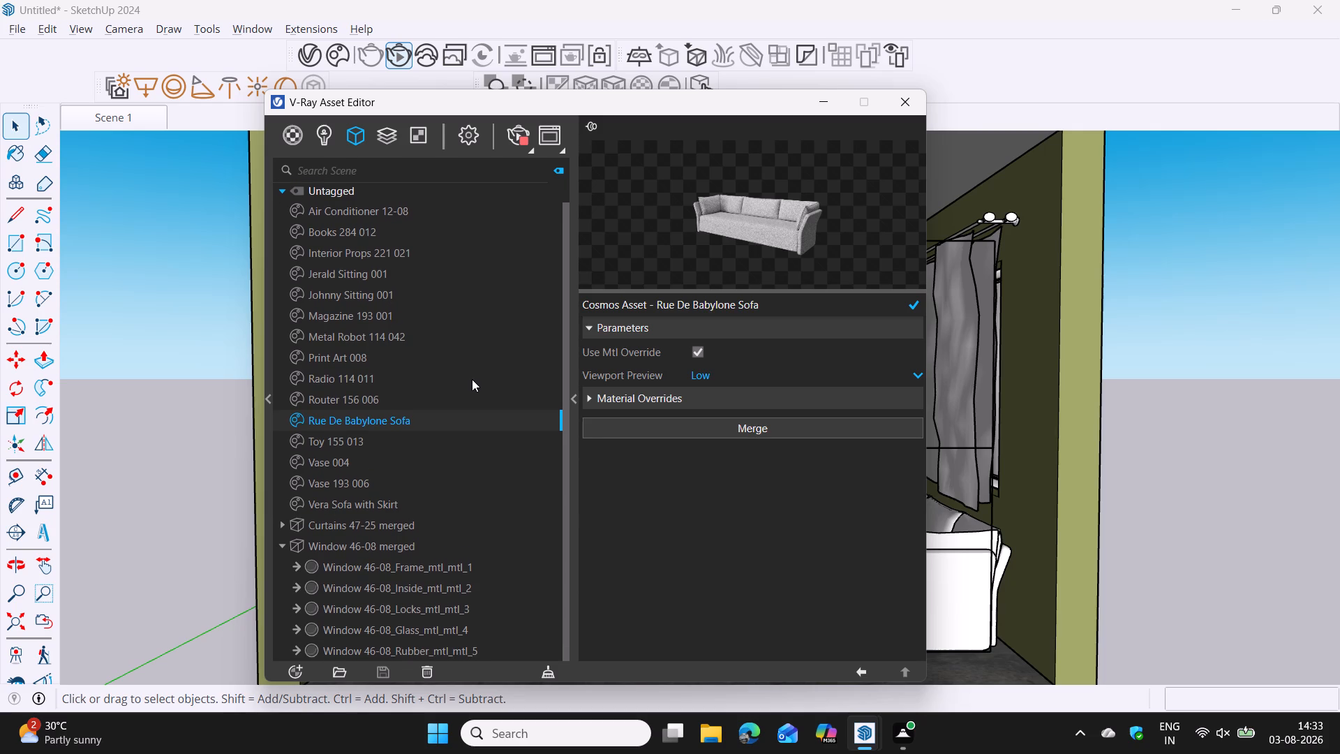
{"action": "scroll", "coordinate": [474, 375], "scroll_direction": "up", "scroll_amount": 5}
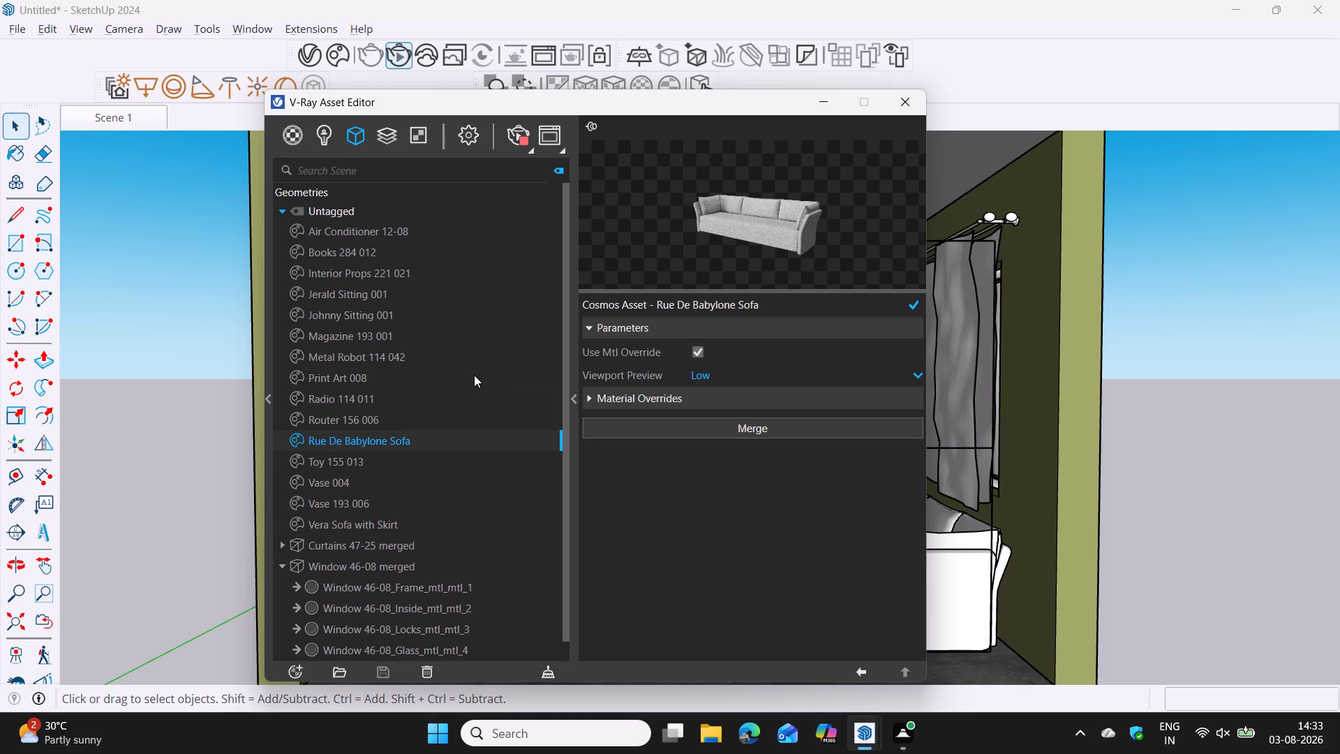
{"action": "scroll", "coordinate": [456, 323], "scroll_direction": "up", "scroll_amount": 4}
Open the Light Mix render element to view its parameters.
{"action": "left_click", "coordinate": [387, 135]}
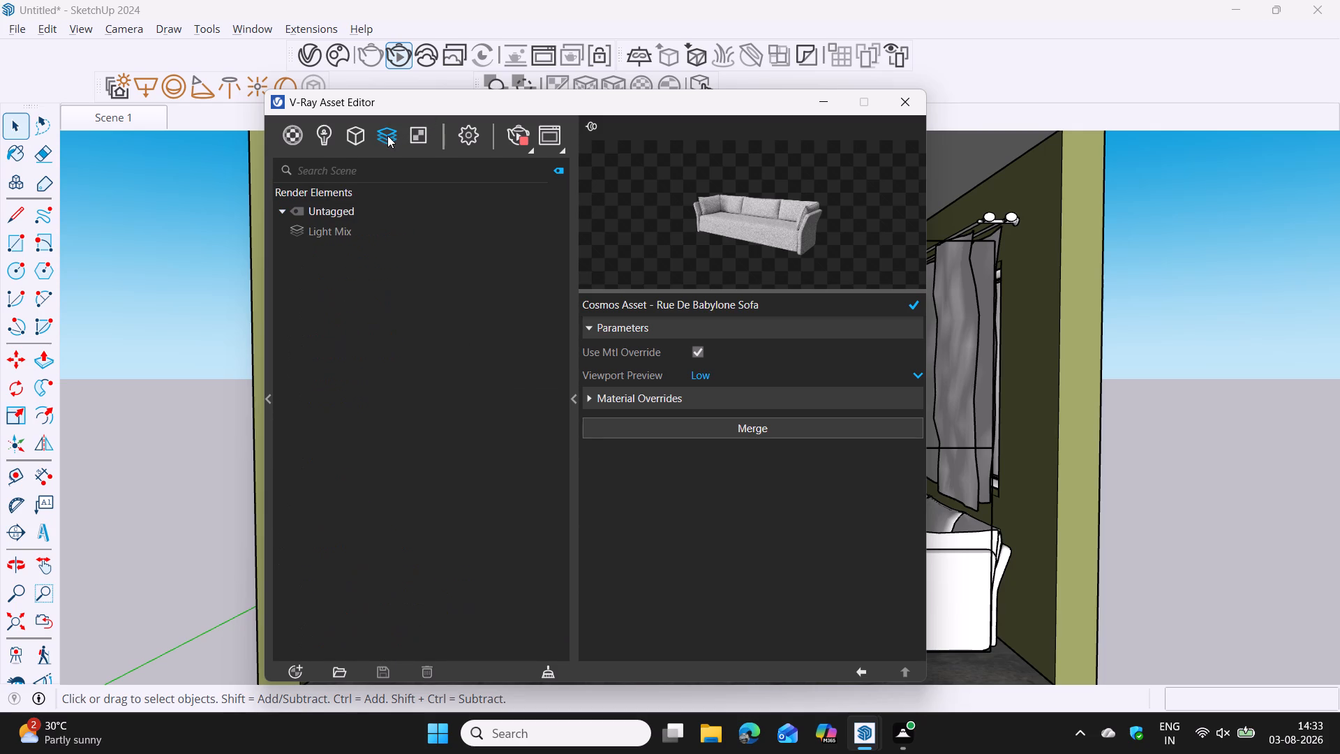
{"action": "left_click", "coordinate": [332, 232]}
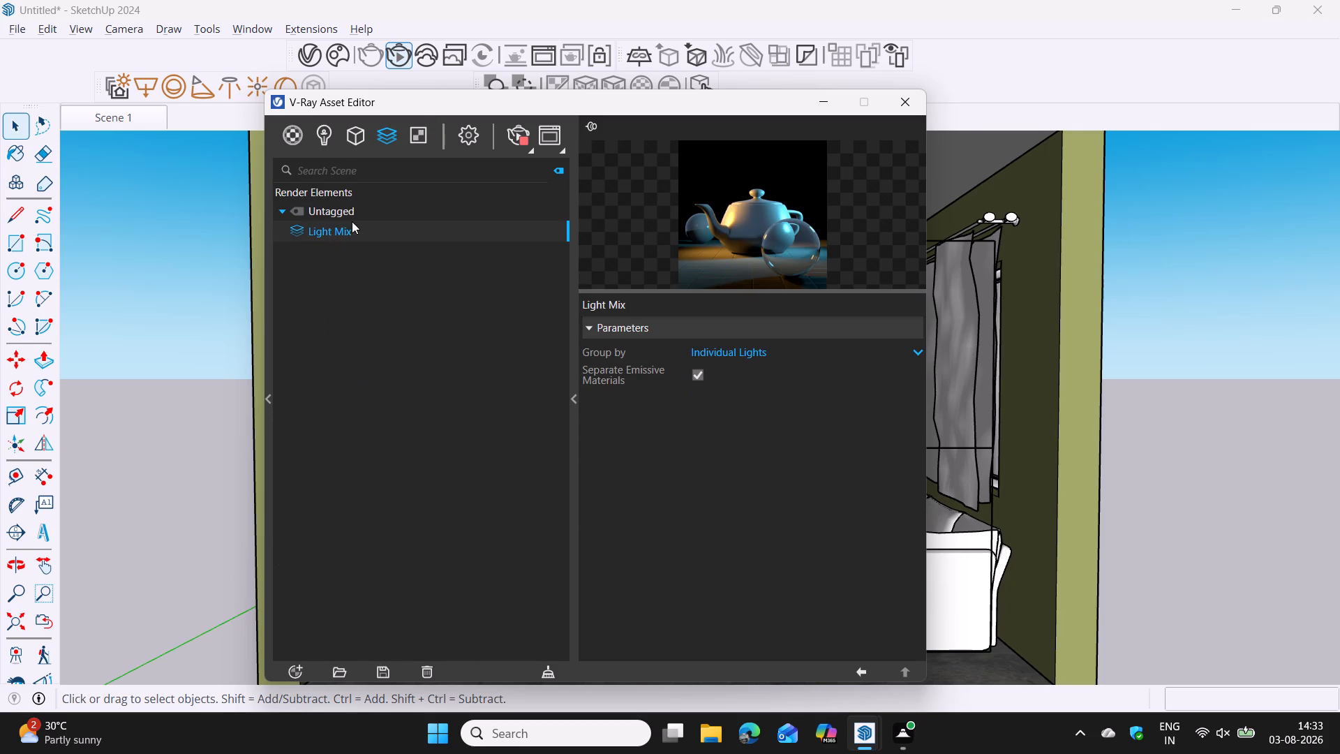
Check the scene's textures list and look over the living room render in the frame buffer.
{"action": "left_click", "coordinate": [421, 140]}
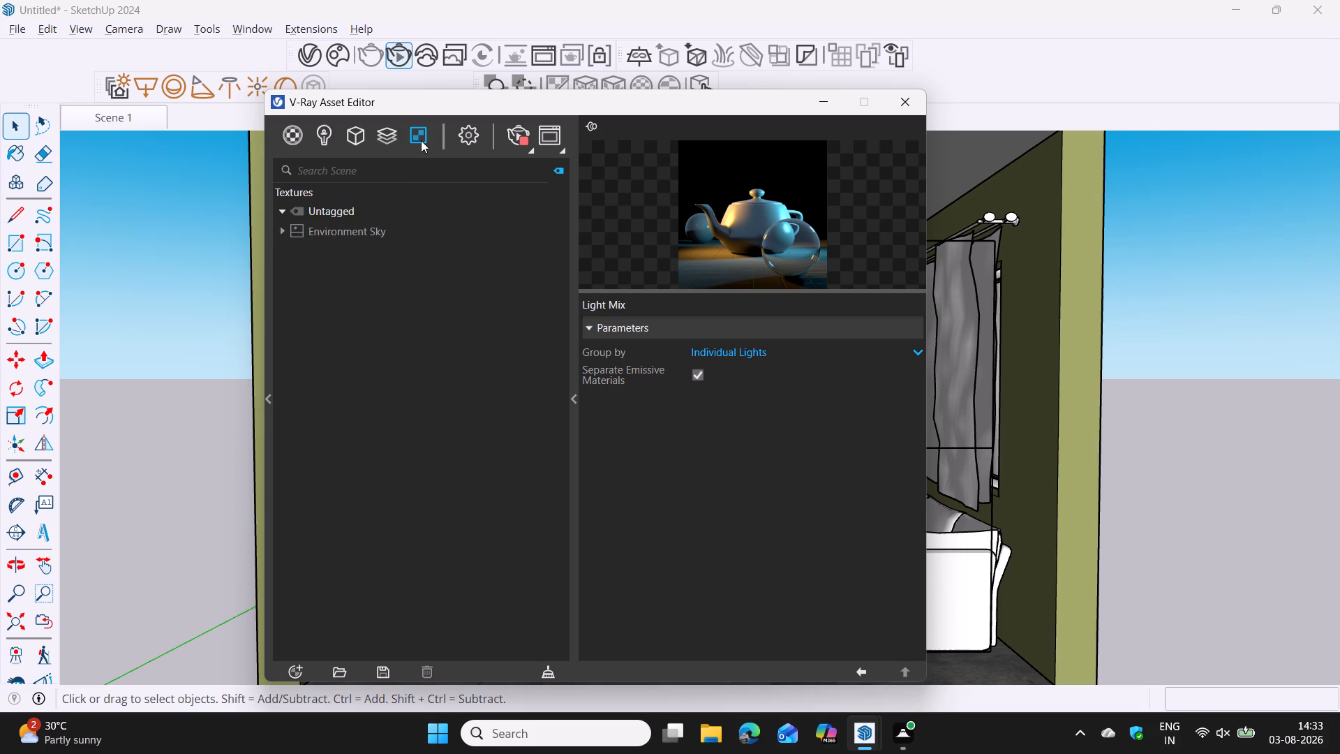
{"action": "left_click", "coordinate": [828, 103]}
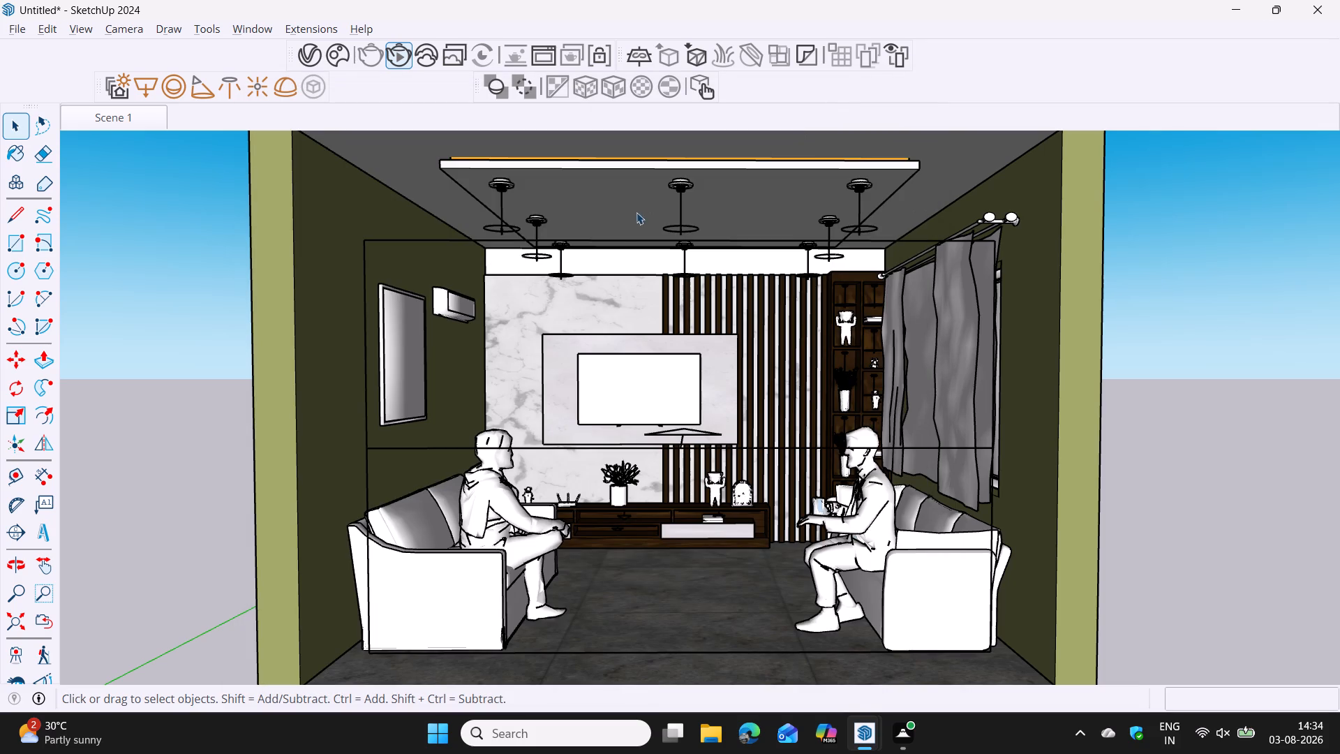
{"action": "left_click", "coordinate": [1168, 269]}
{"action": "key", "text": "alt+Tab"}
{"action": "key", "text": "alt+Tab"}
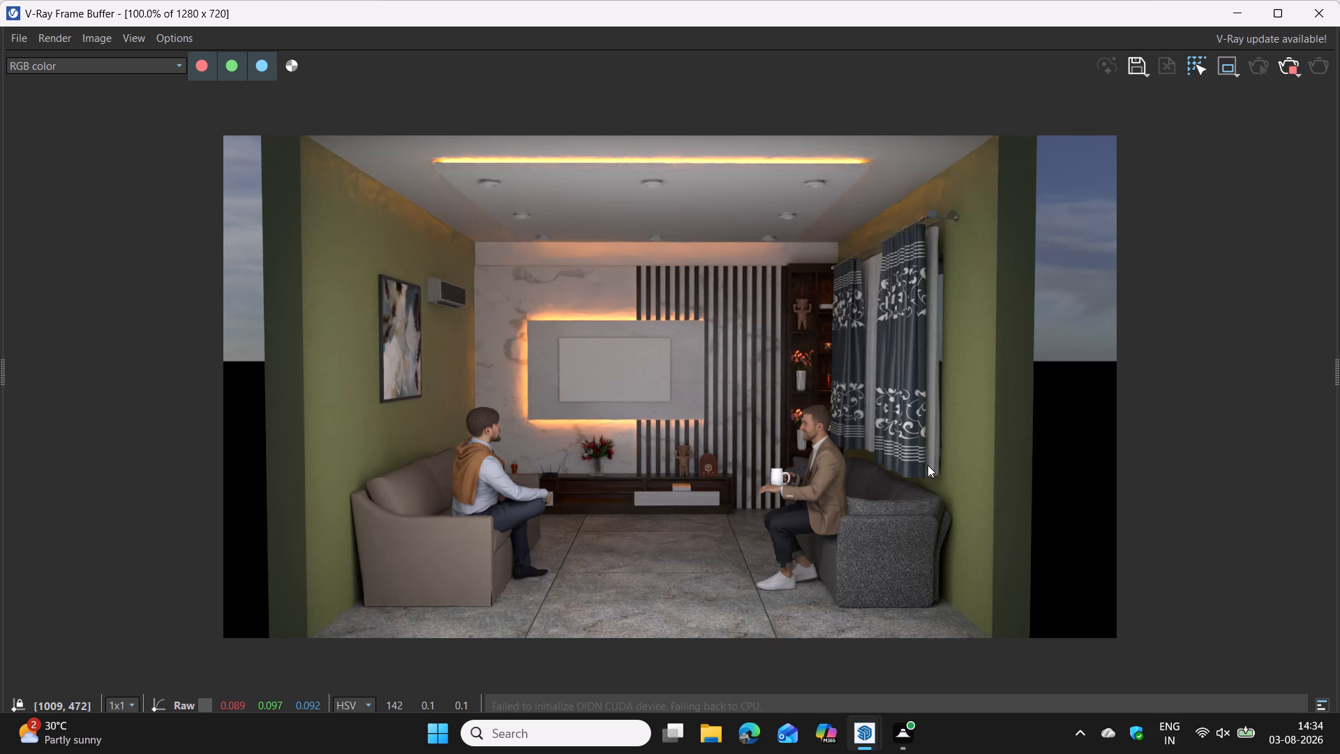
{"action": "left_click", "coordinate": [1240, 11]}
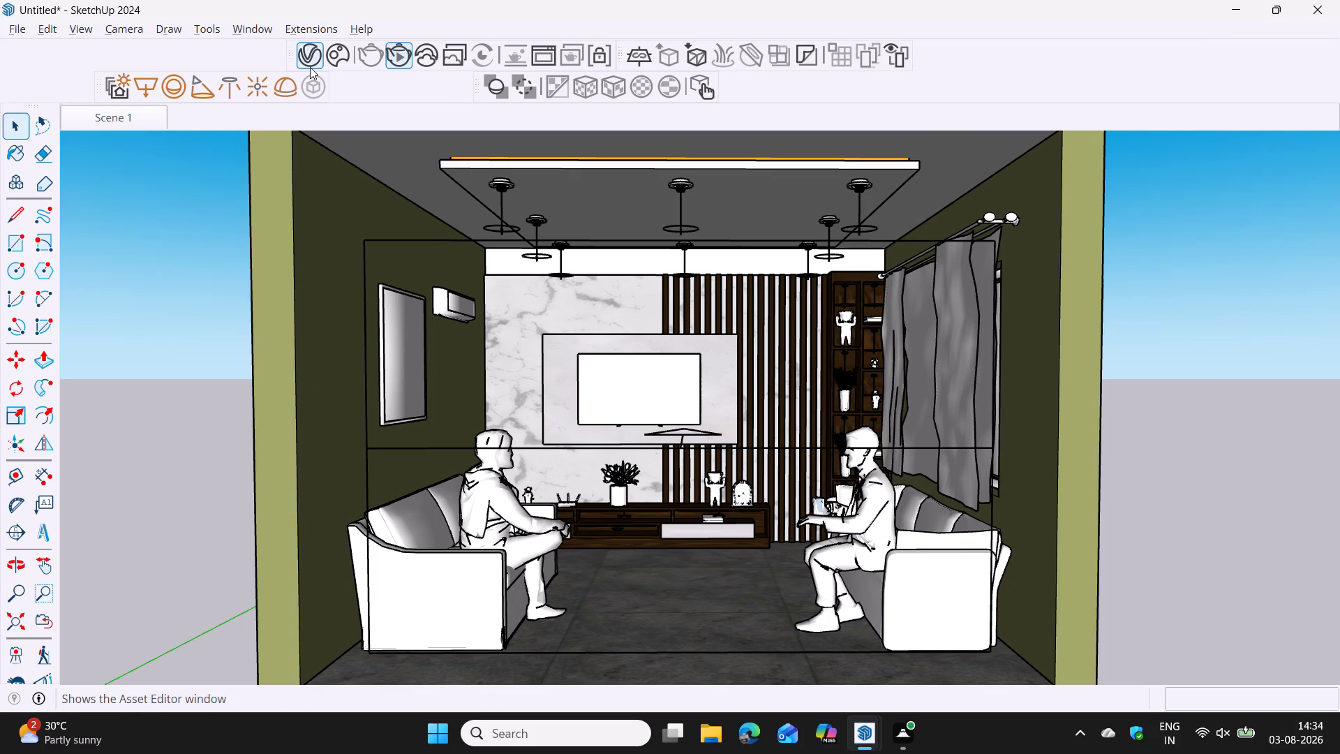
{"action": "key", "text": "alt+Tab"}
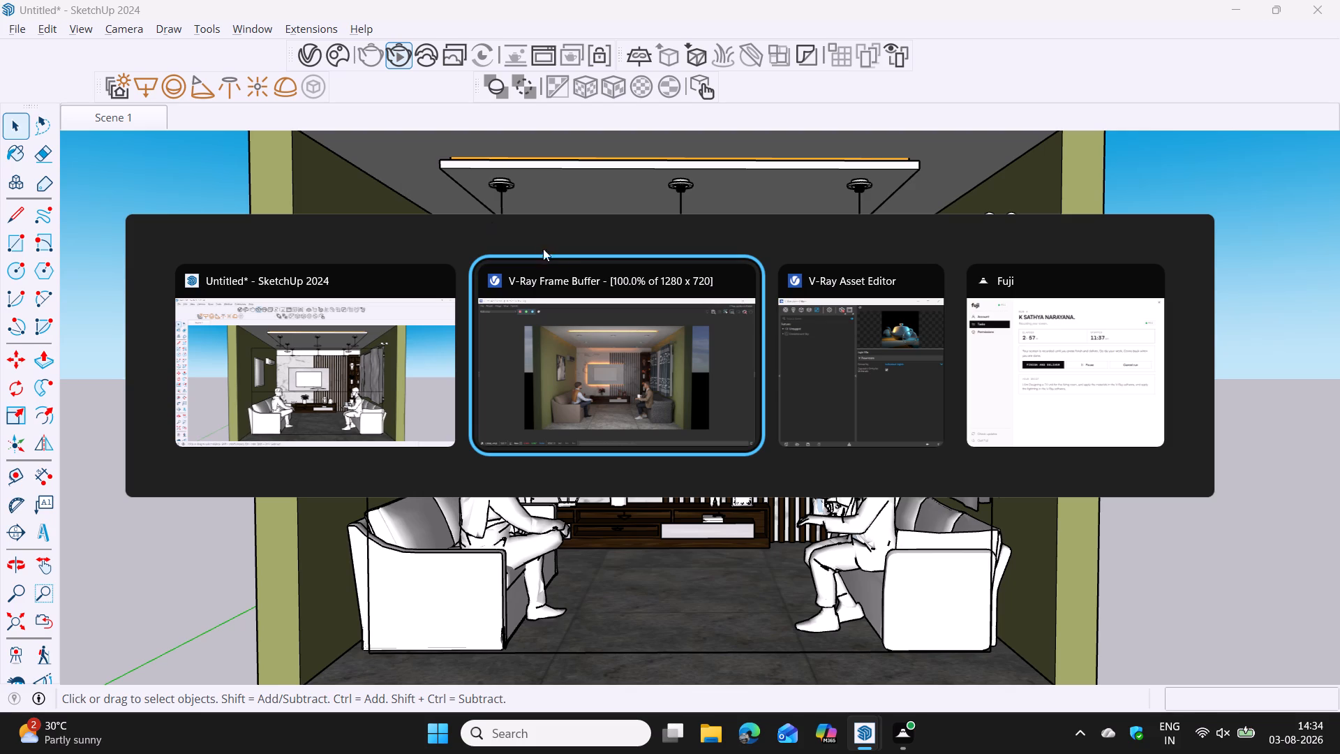
{"action": "key", "text": "alt+Tab"}
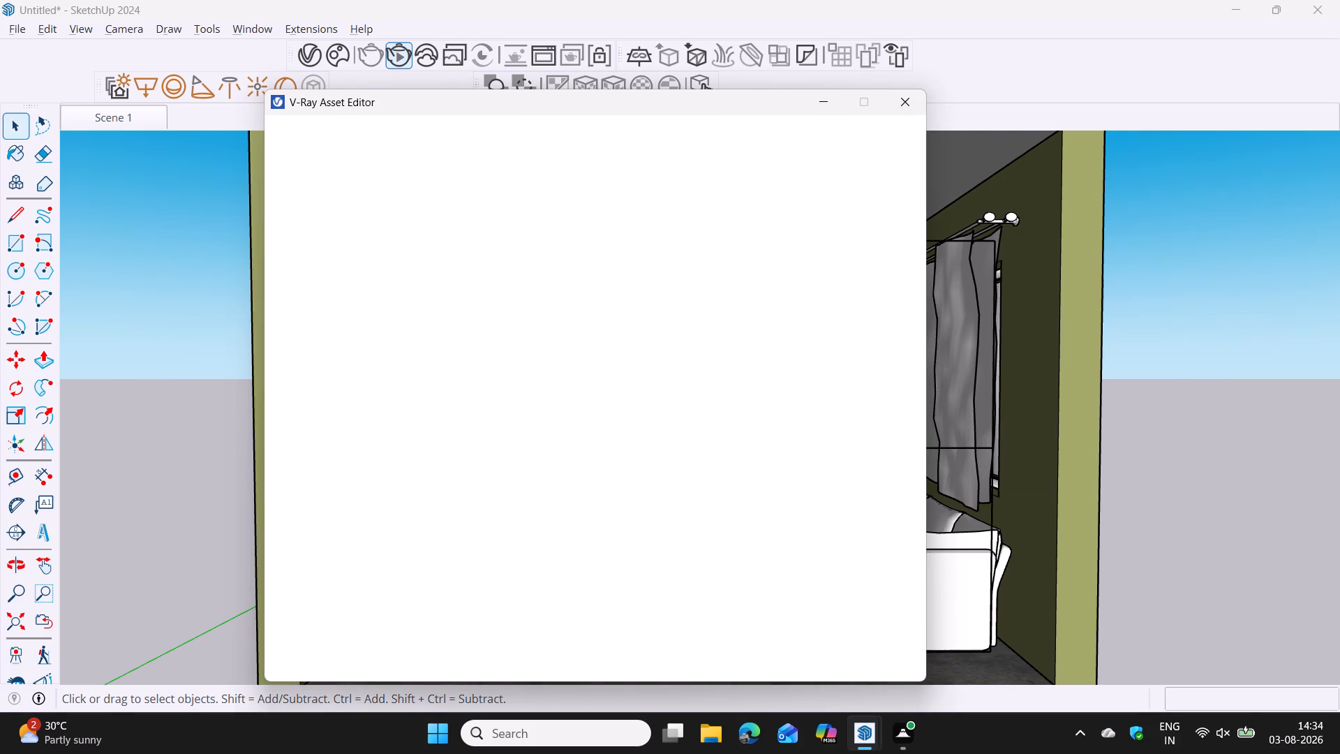
Find the Emissive#1 material in the scene materials and examine its emissive and viewport display settings.
{"action": "left_click_drag", "start_coordinate": [396, 104], "coordinate": [402, 115]}
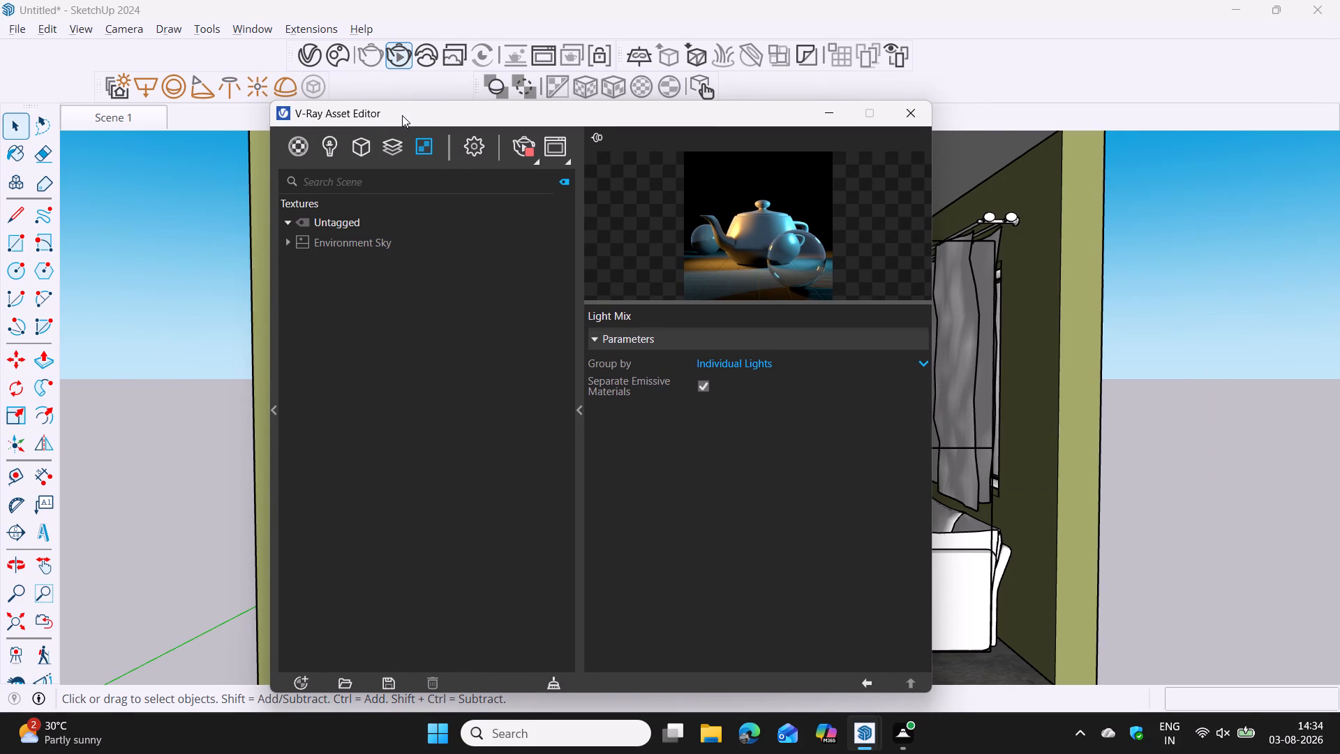
{"action": "left_click", "coordinate": [301, 145]}
{"action": "scroll", "coordinate": [381, 444], "scroll_direction": "down", "scroll_amount": 2}
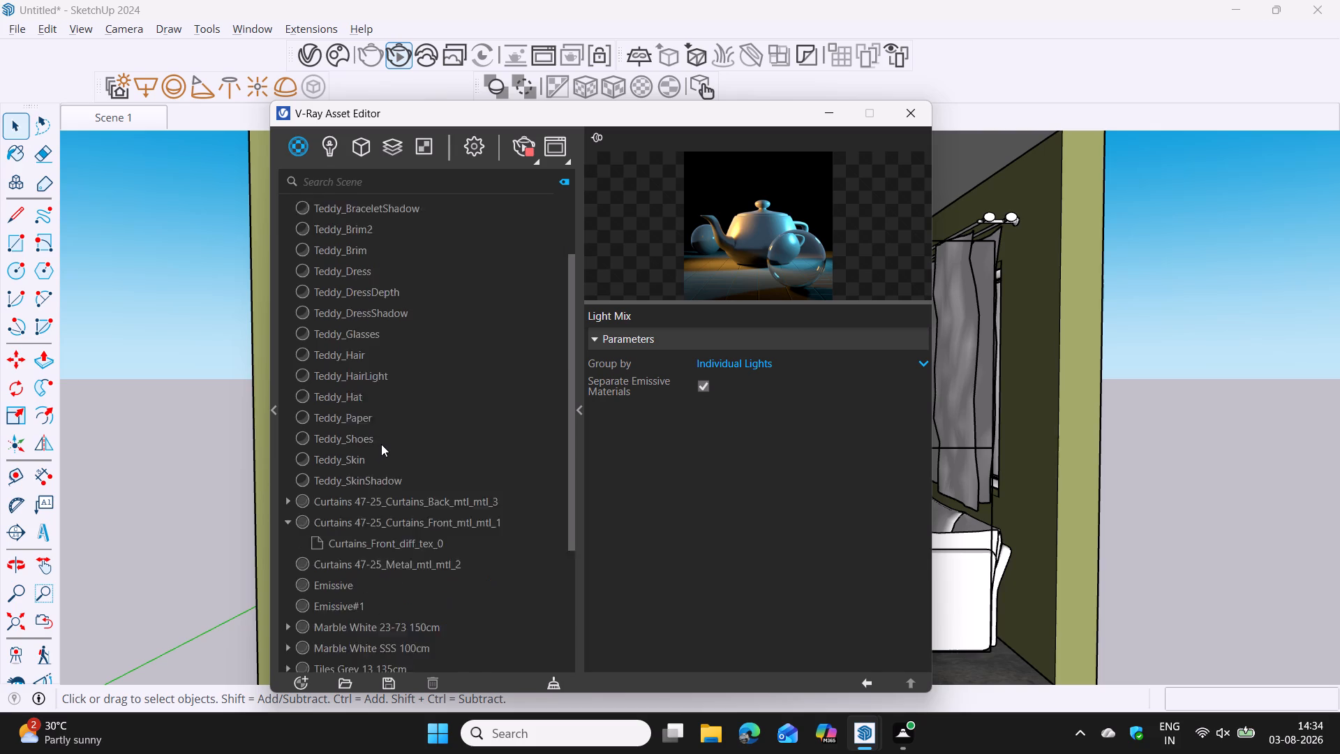
{"action": "scroll", "coordinate": [381, 444], "scroll_direction": "down", "scroll_amount": 4}
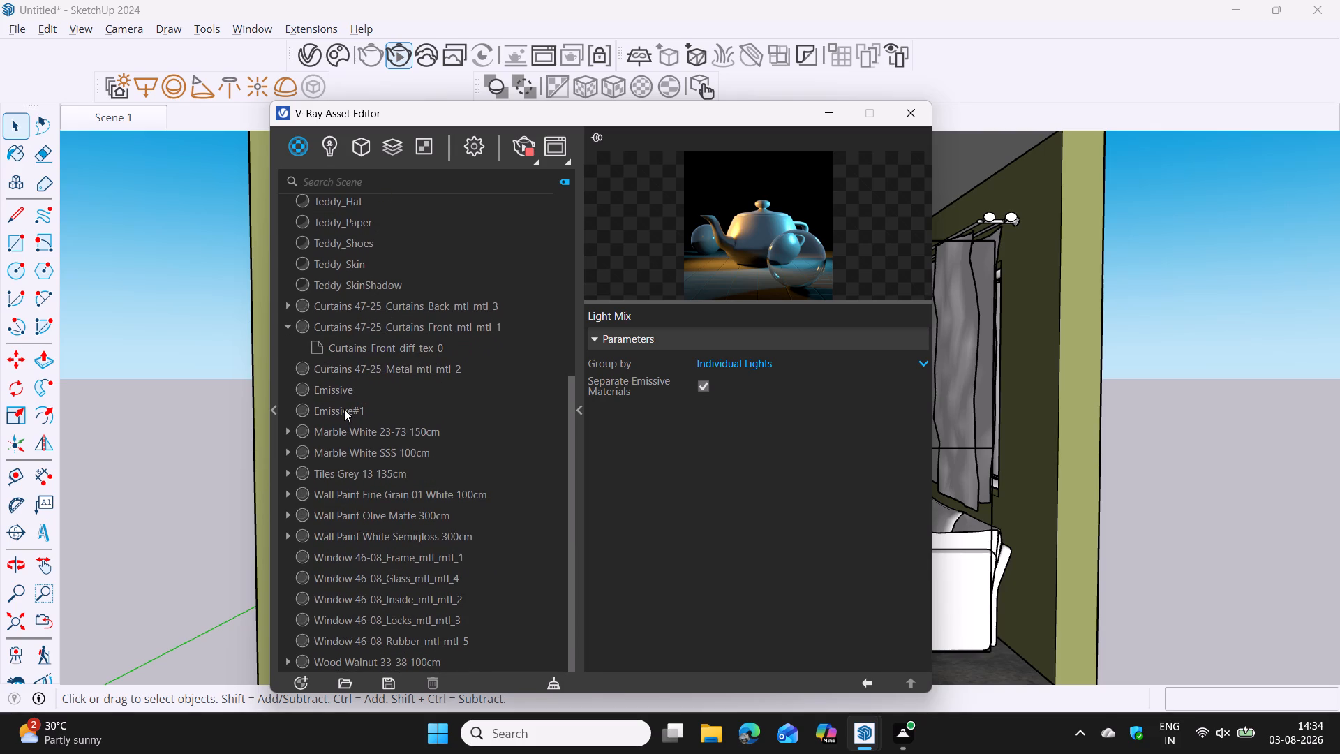
{"action": "left_click", "coordinate": [344, 409]}
{"action": "left_click", "coordinate": [674, 453]}
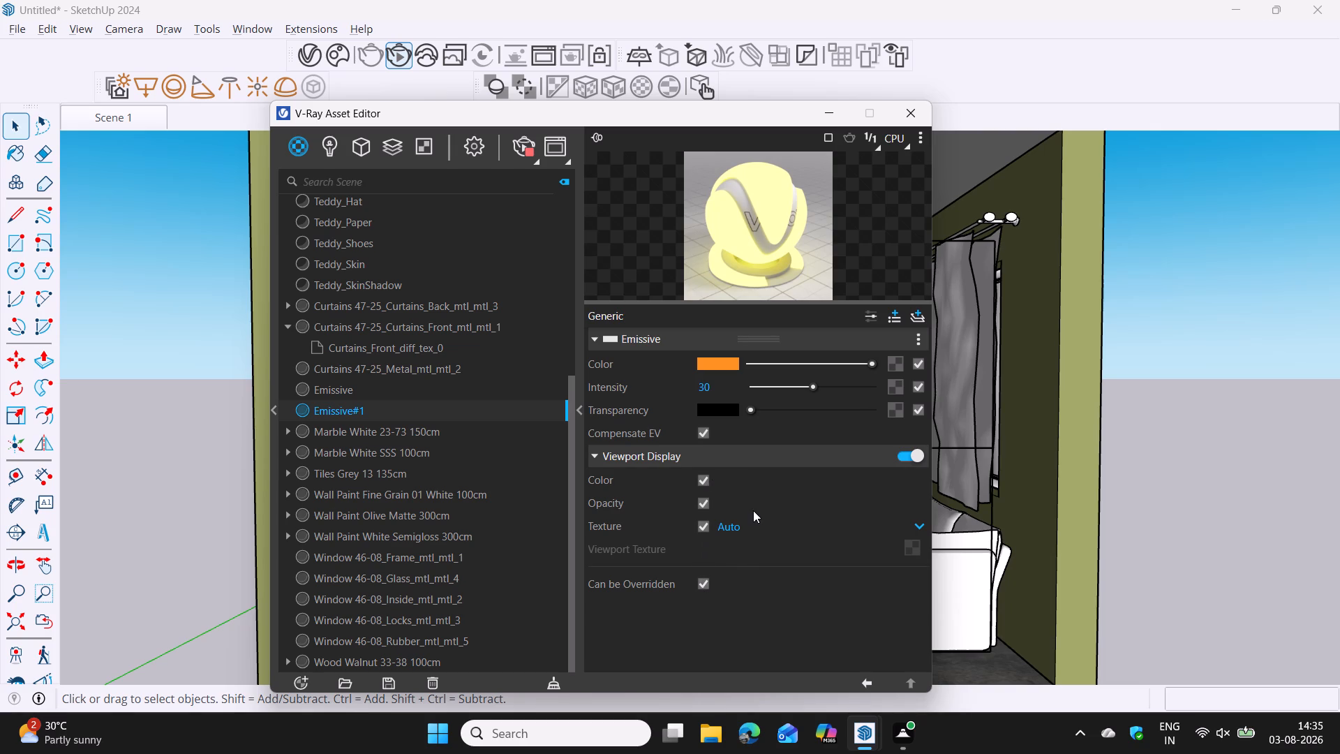
{"action": "left_click", "coordinate": [741, 528]}
{"action": "left_click", "coordinate": [752, 615]}
{"action": "left_click_drag", "start_coordinate": [782, 113], "coordinate": [990, 131]}
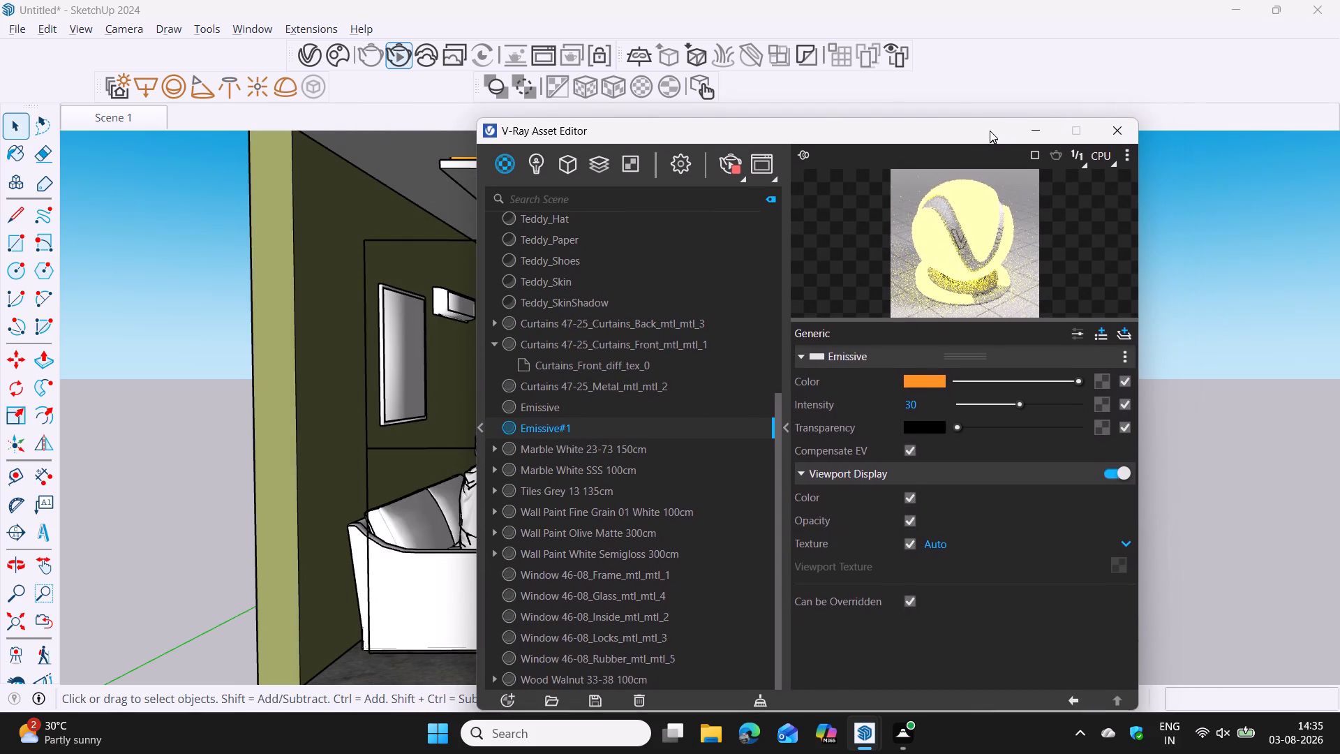
{"action": "left_click_drag", "start_coordinate": [990, 131], "coordinate": [982, 99]}
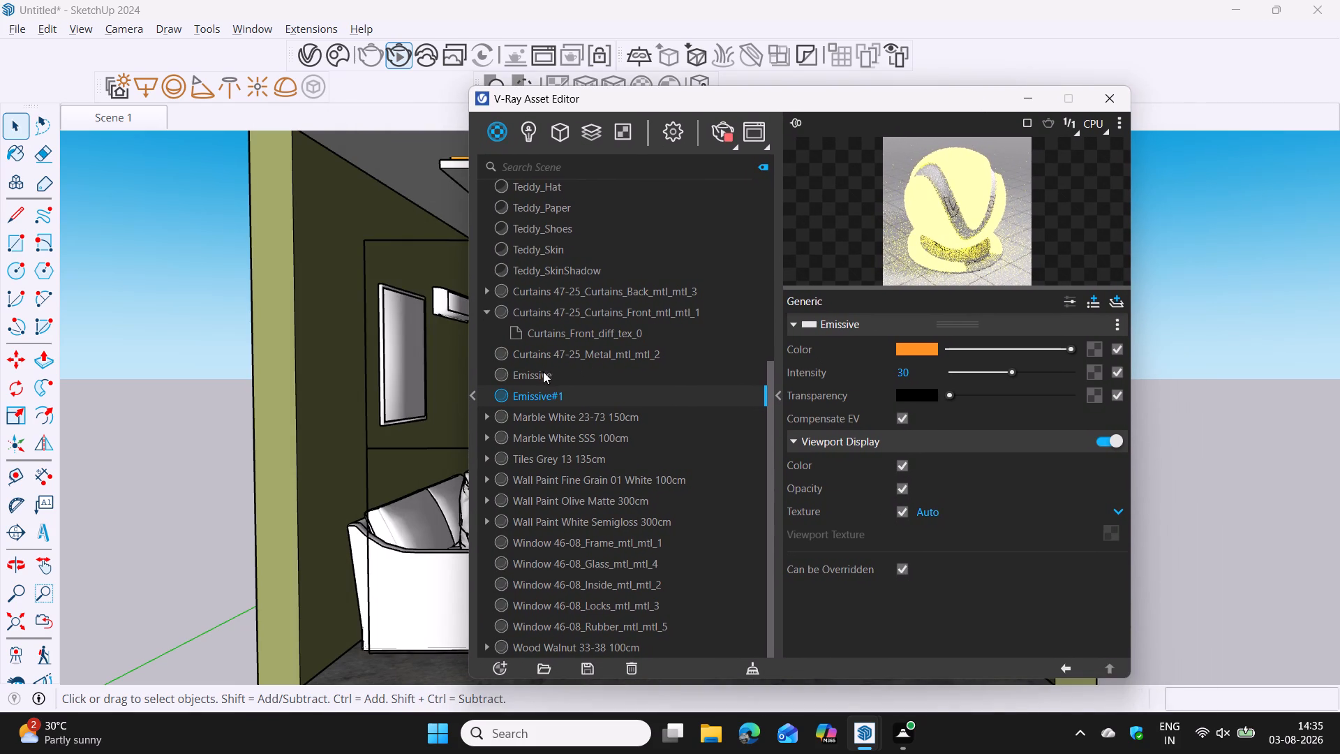
Look at the living room render again and inspect the parameters of Rectangle Light and Rectangle Light#1.
{"action": "key", "text": "alt+Tab"}
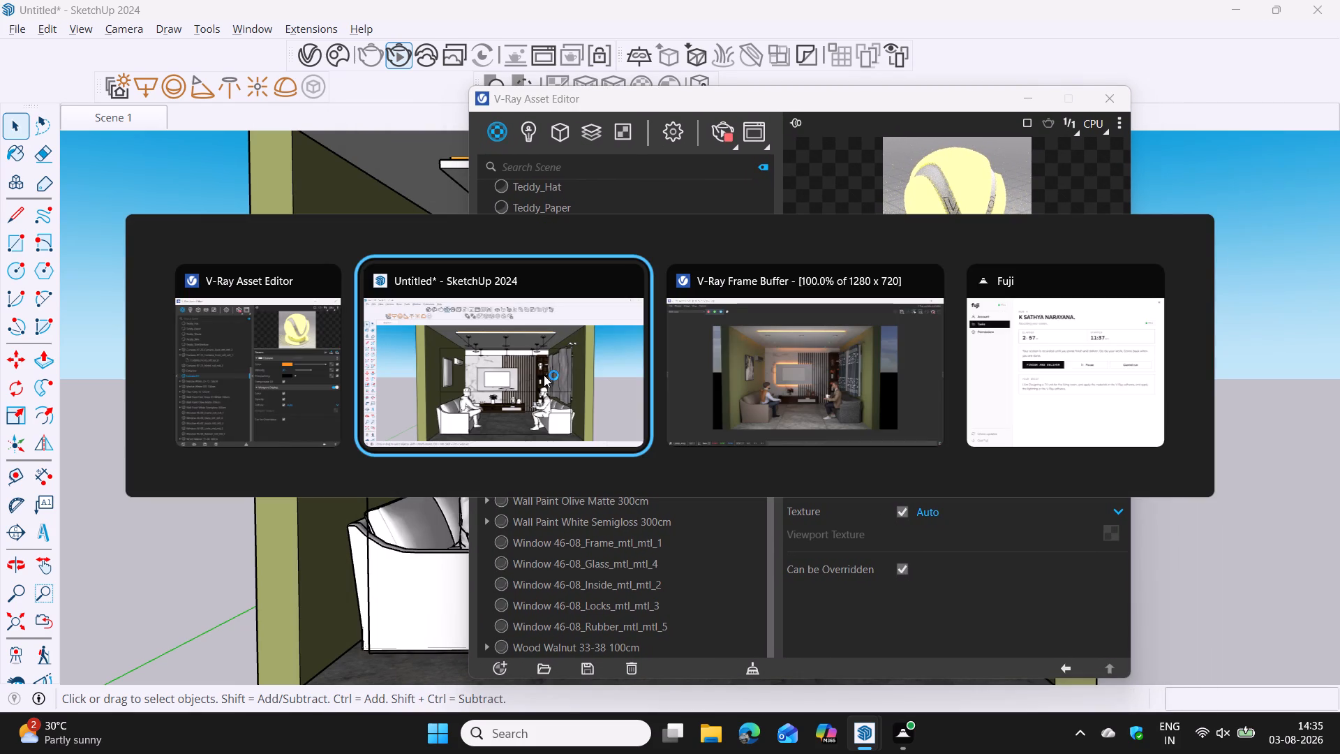
{"action": "key", "text": "alt+Tab"}
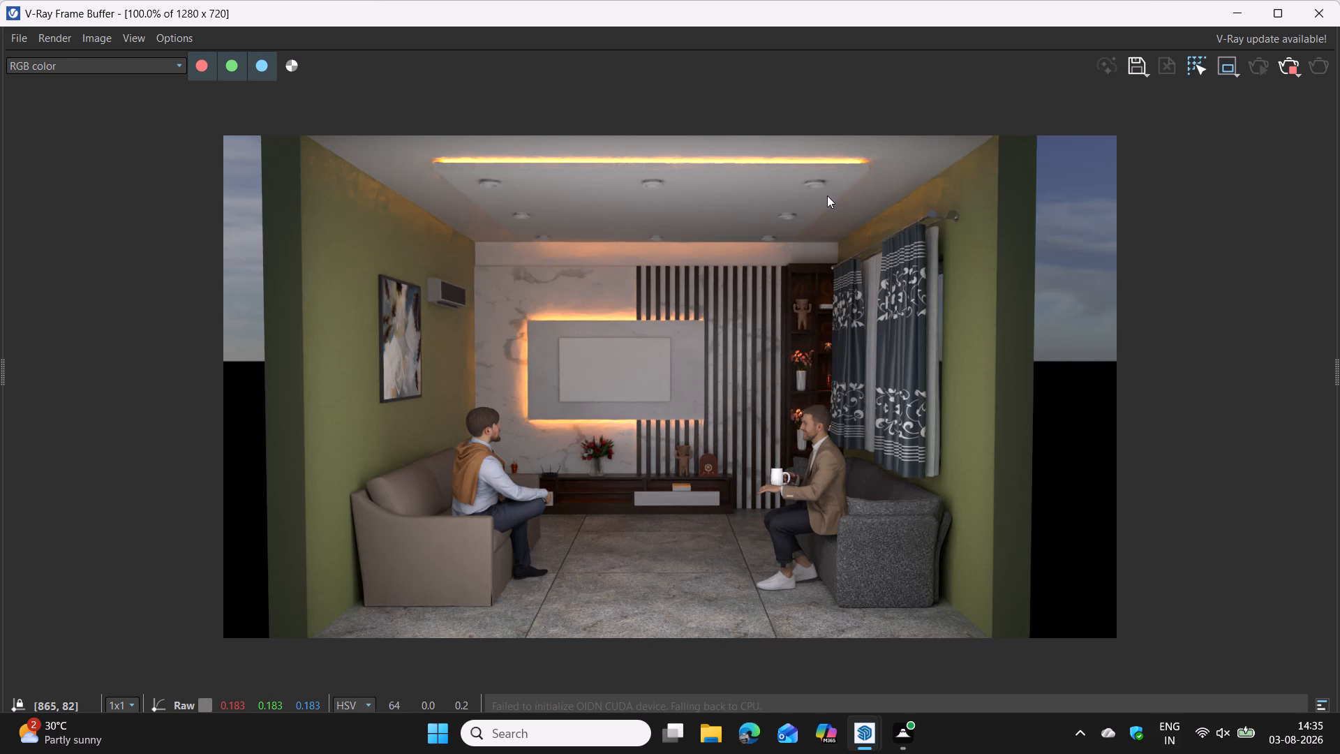
{"action": "key", "text": "alt+Tab"}
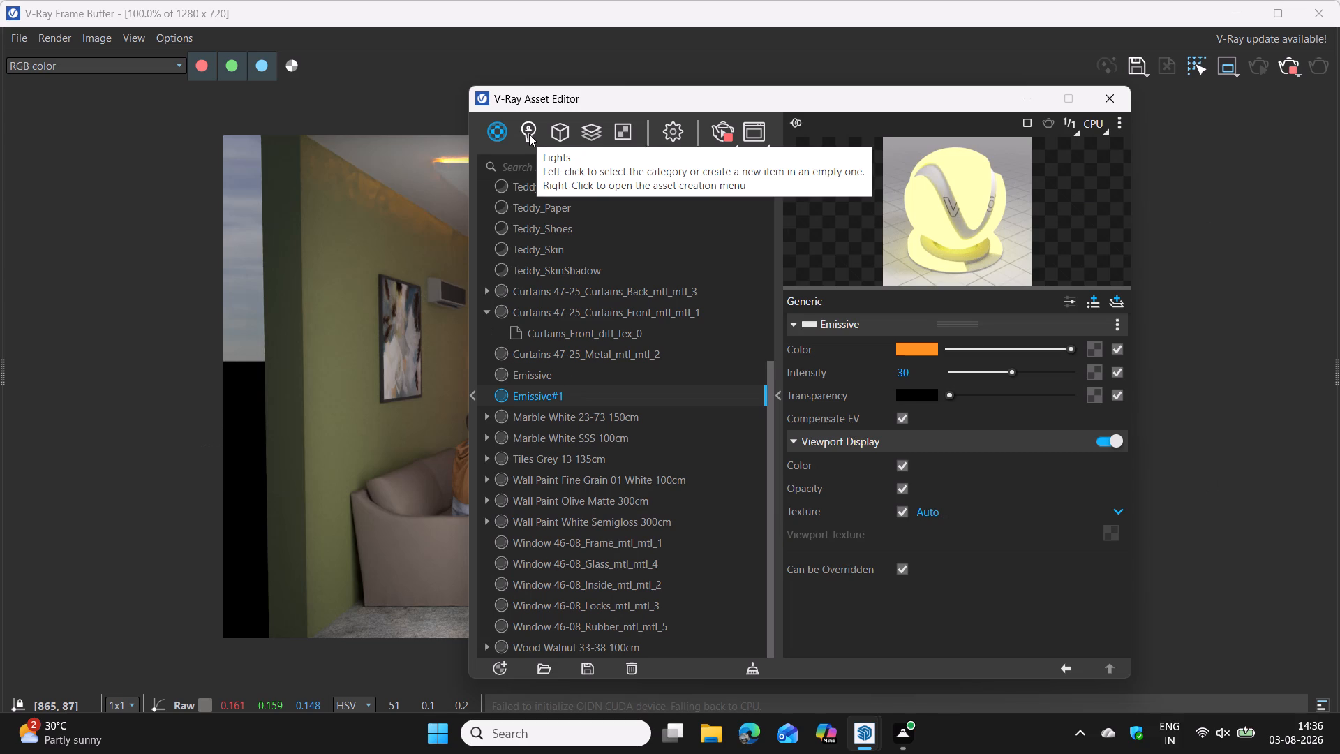
{"action": "left_click", "coordinate": [529, 134]}
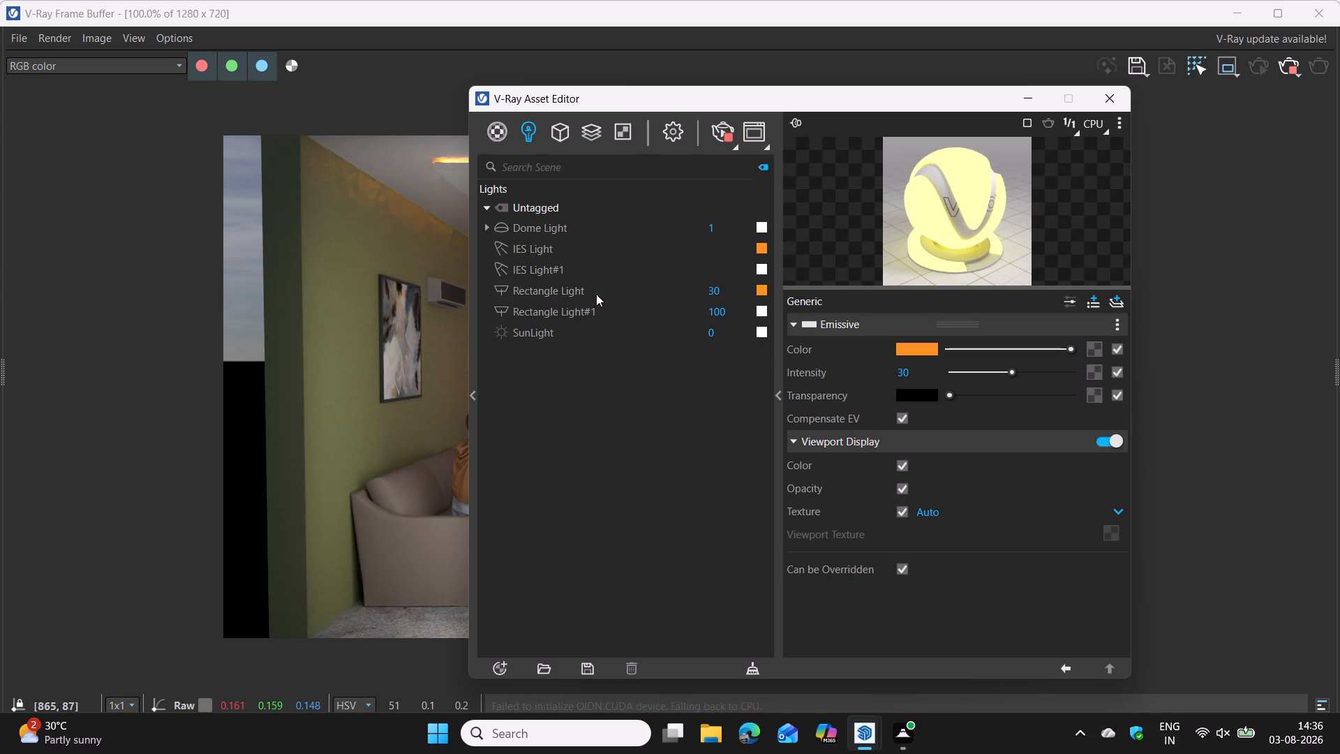
{"action": "left_click", "coordinate": [566, 294]}
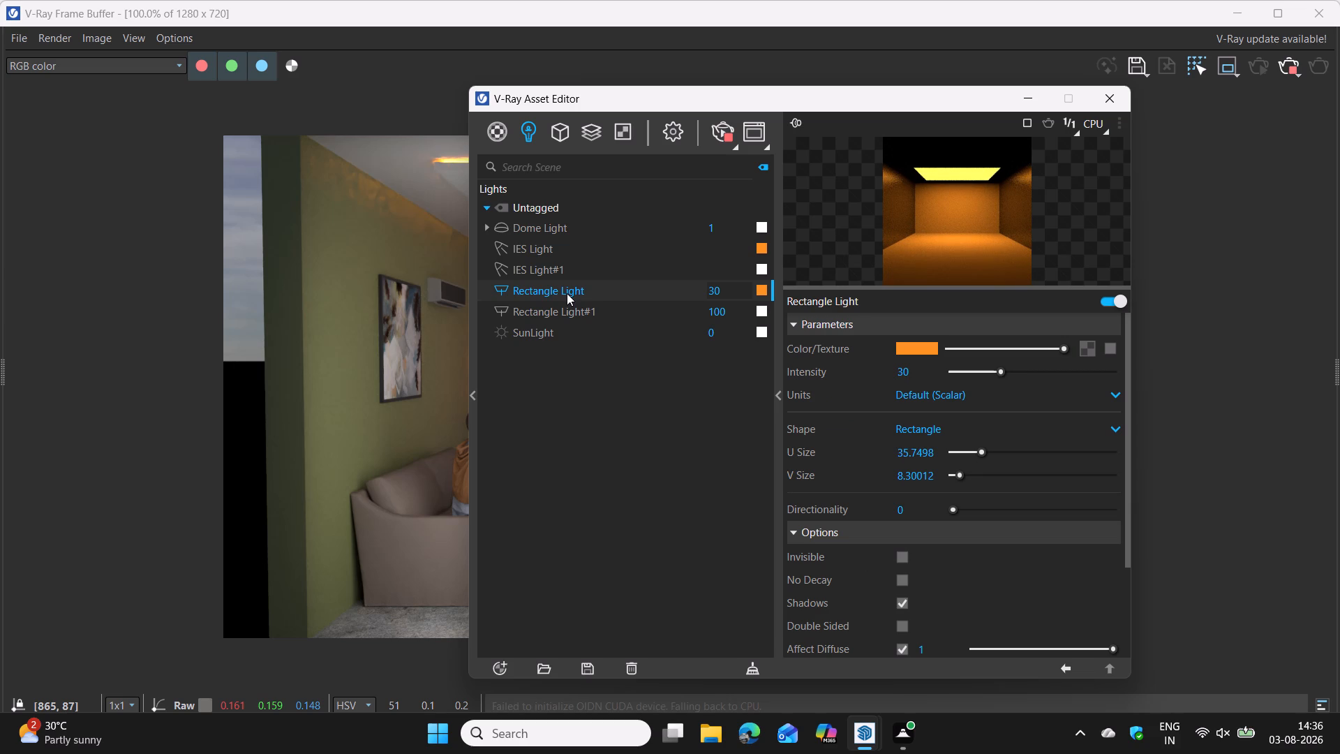
{"action": "left_click", "coordinate": [601, 316]}
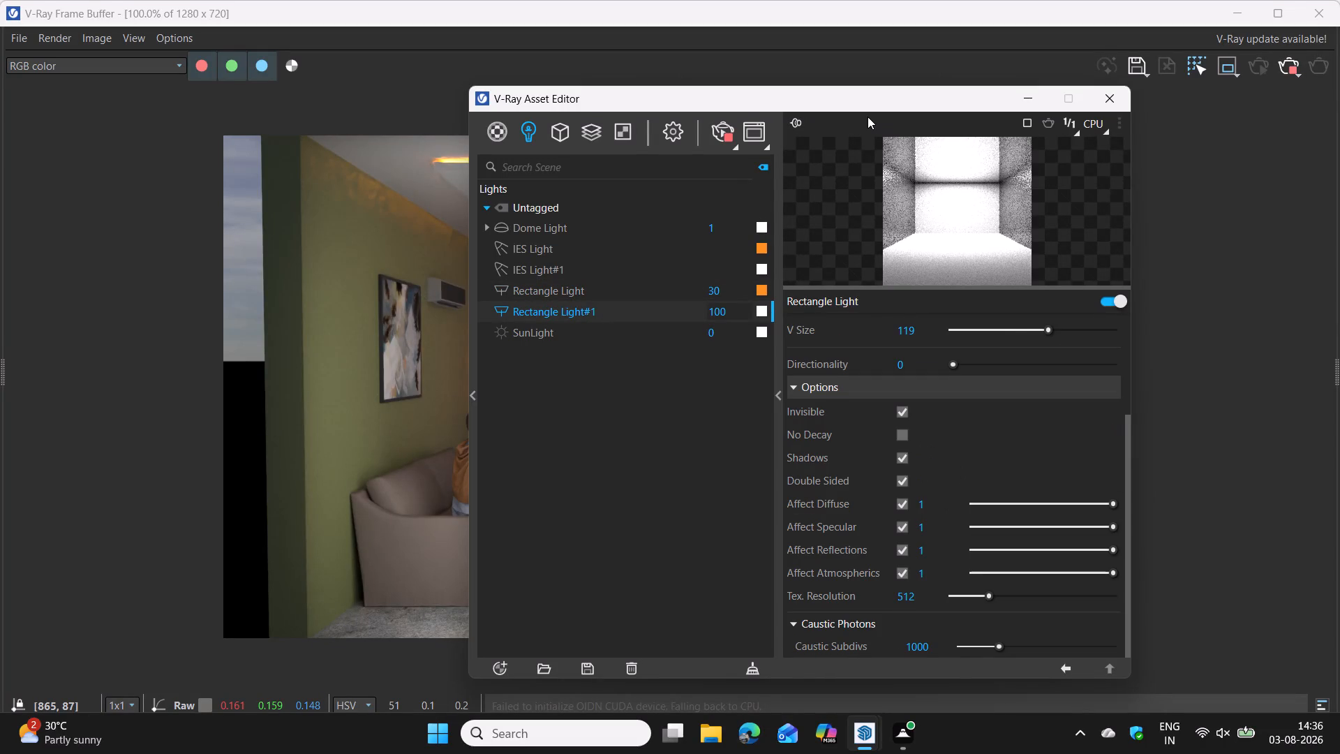
Set the intensity of the orange Rectangle Light to 50.
{"action": "left_click_drag", "start_coordinate": [860, 98], "coordinate": [1049, 170]}
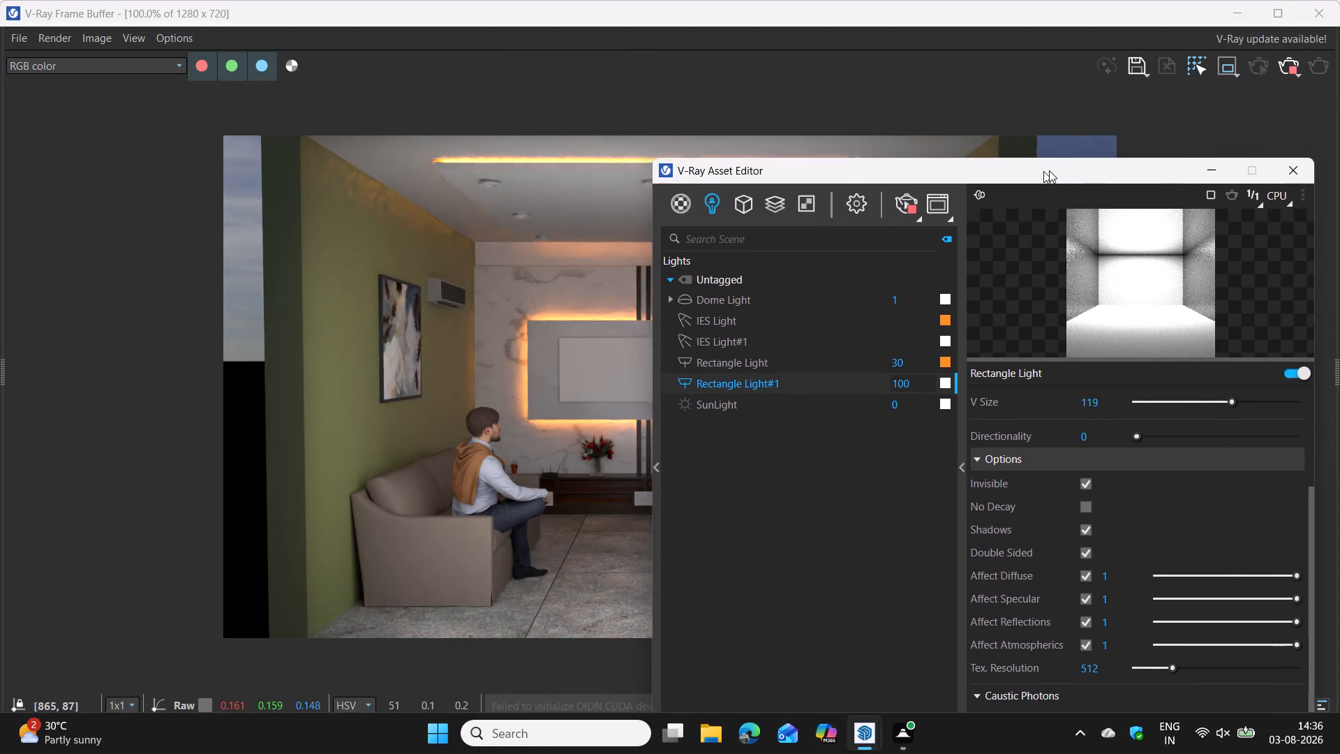
{"action": "left_click_drag", "start_coordinate": [1049, 170], "coordinate": [1064, 154]}
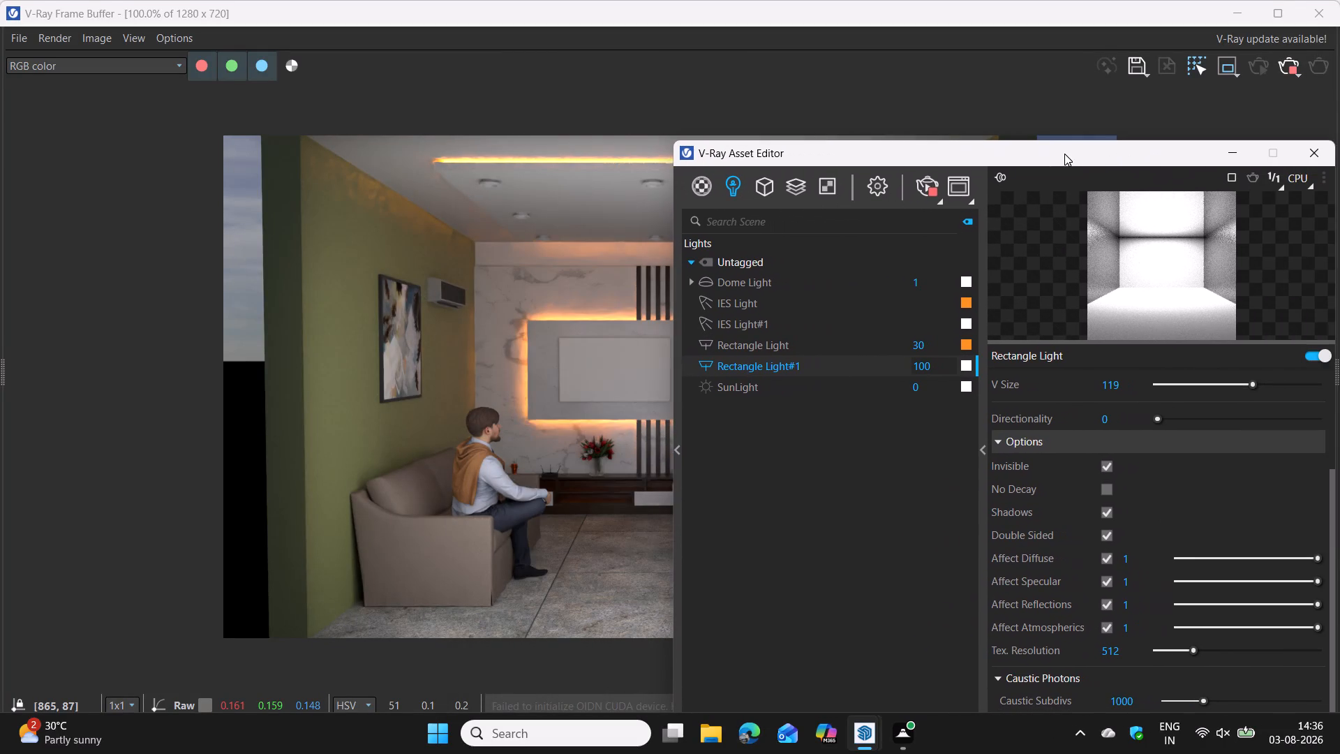
{"action": "left_click_drag", "start_coordinate": [1064, 154], "coordinate": [1064, 154]}
{"action": "left_click_drag", "start_coordinate": [934, 341], "coordinate": [920, 344]}
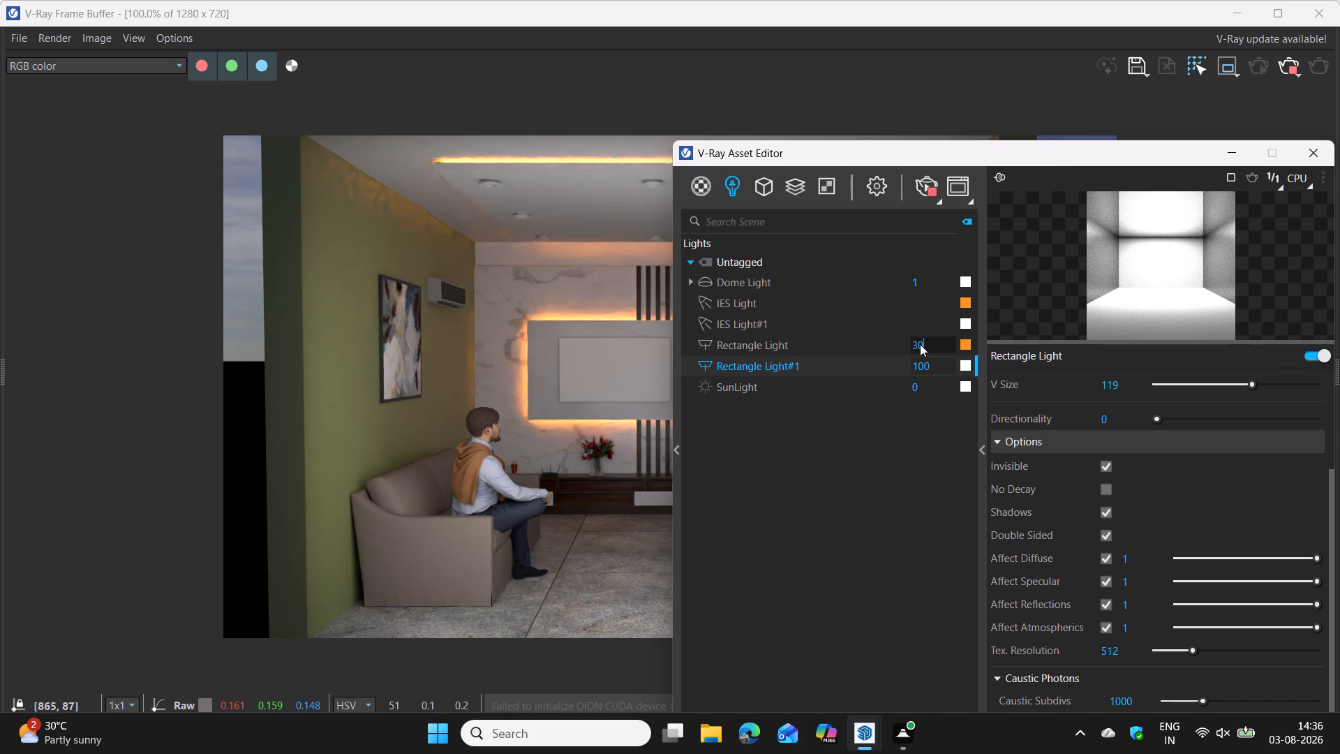
{"action": "left_click_drag", "start_coordinate": [920, 344], "coordinate": [906, 344]}
{"action": "type", "text": "50"}
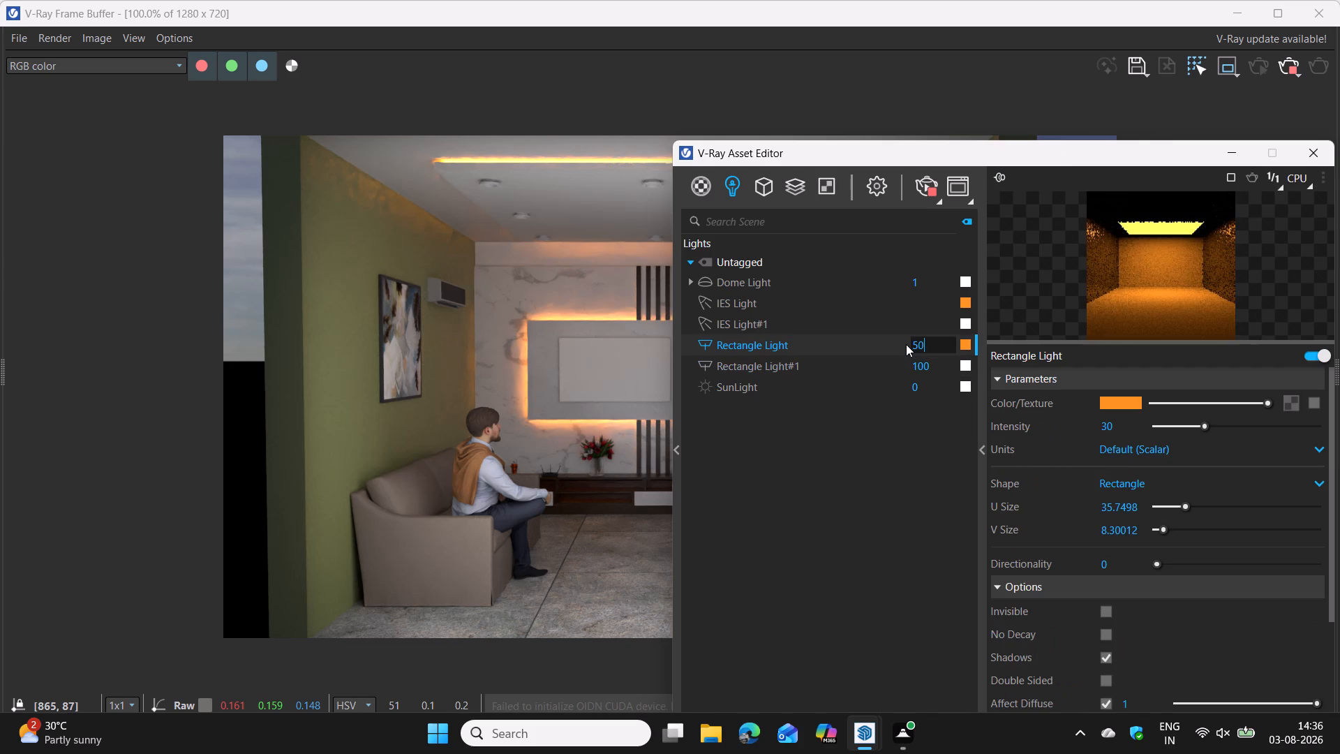
{"action": "key", "text": "Return"}
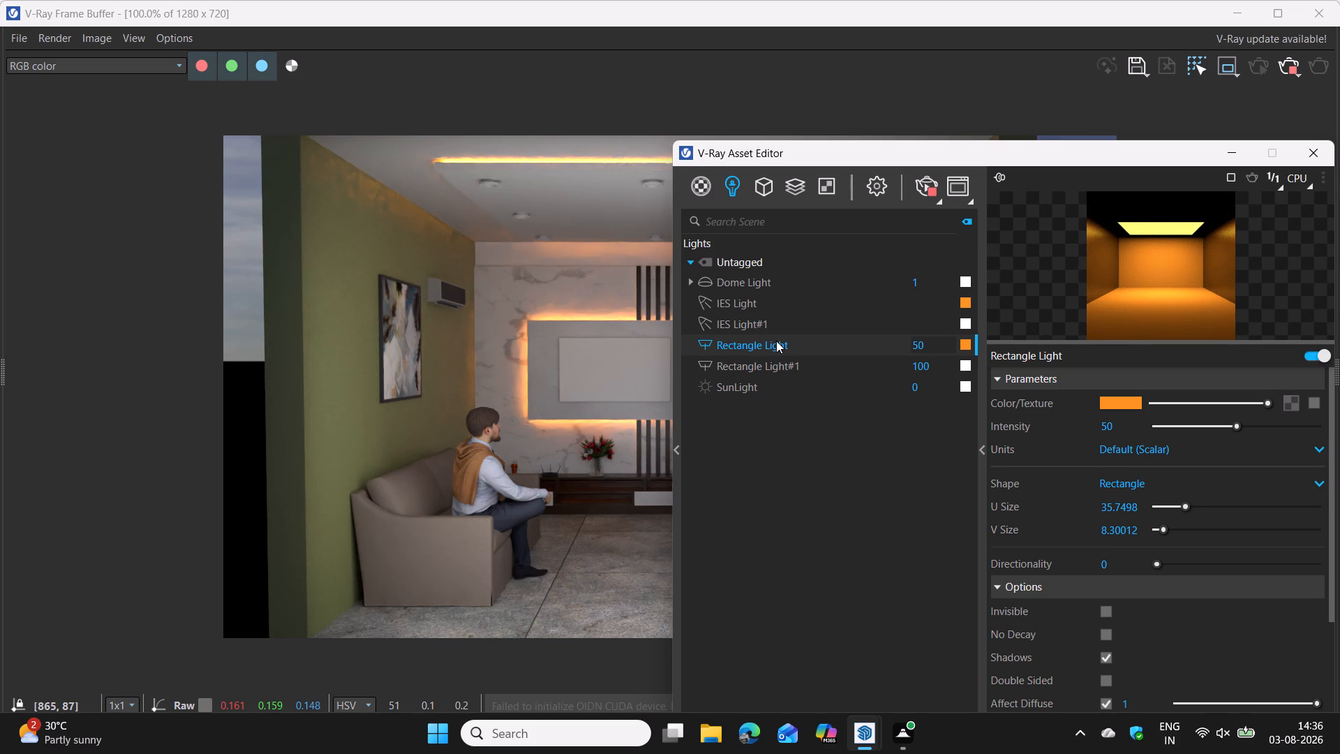
Raise the orange IES Light's intensity to about 7118 lm, keeping the render in view for comparison.
{"action": "left_click", "coordinate": [765, 321]}
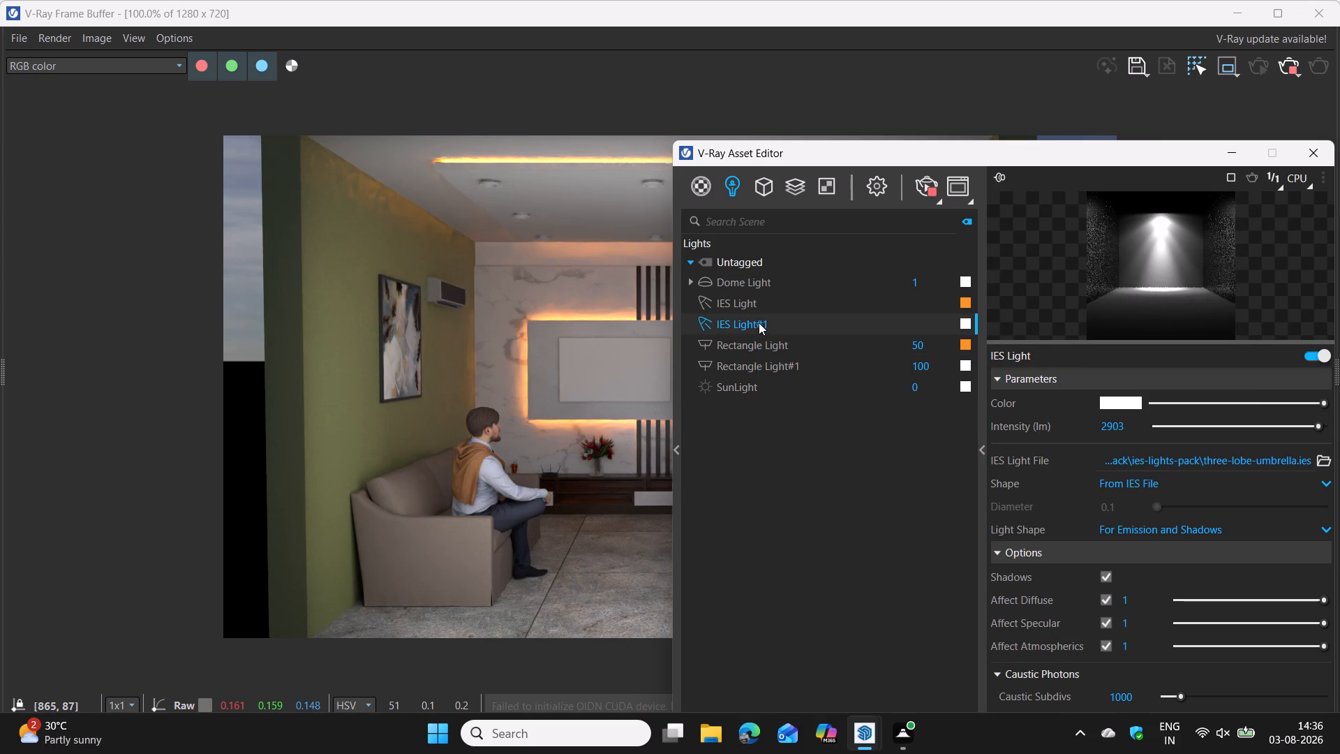
{"action": "left_click", "coordinate": [748, 301]}
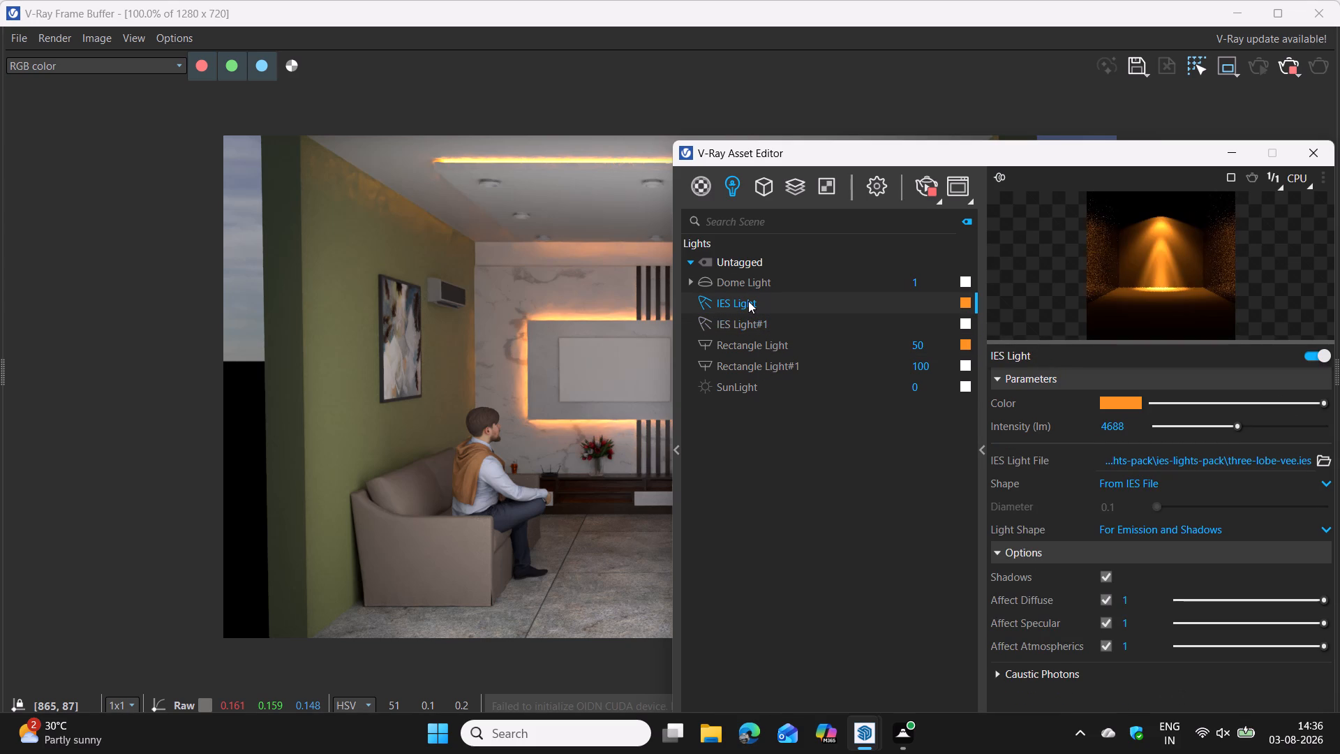
{"action": "left_click", "coordinate": [1279, 426]}
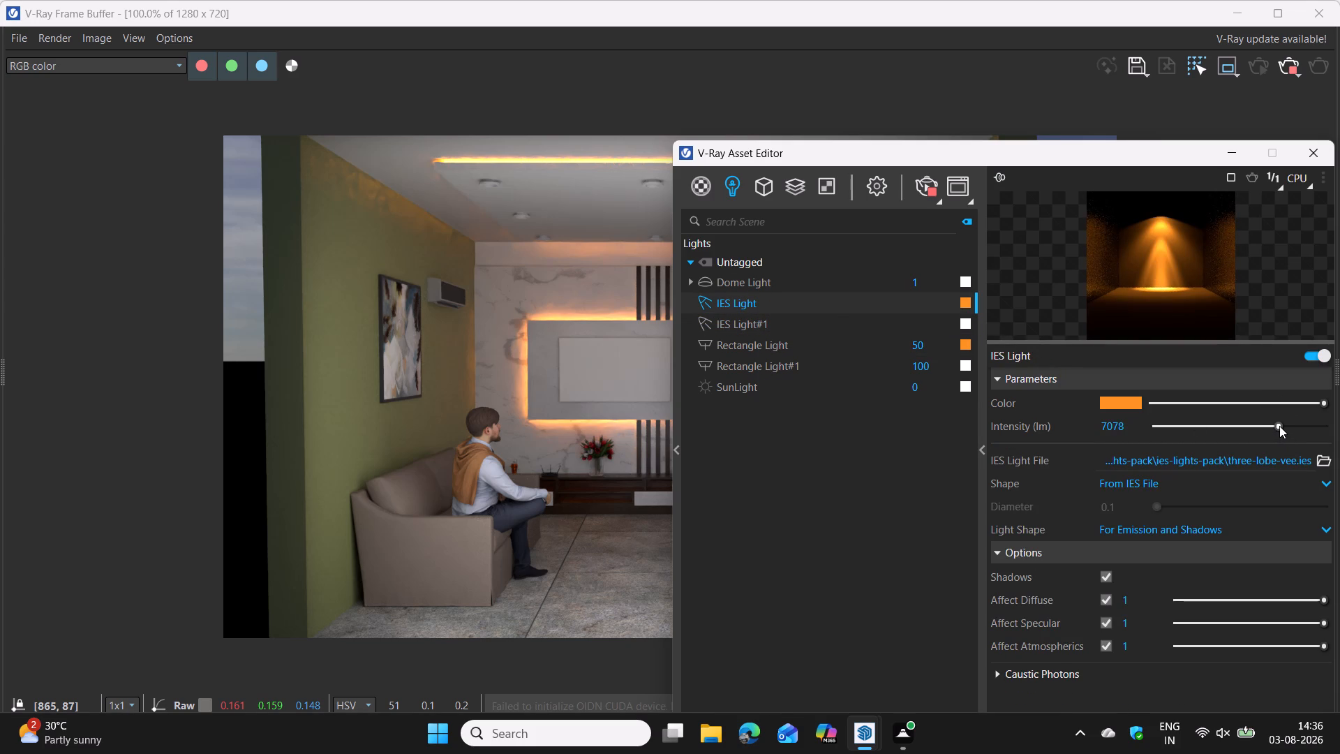
{"action": "left_click_drag", "start_coordinate": [1147, 155], "coordinate": [618, 483]}
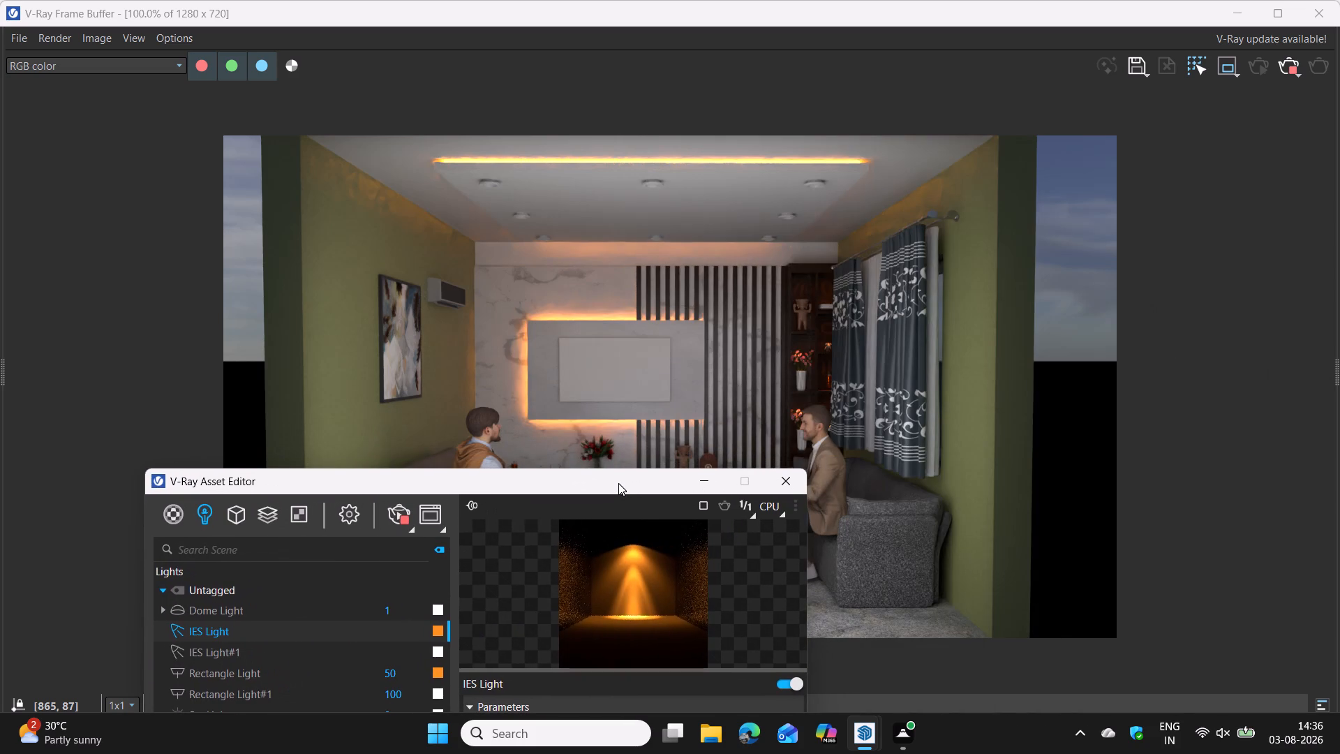
{"action": "left_click_drag", "start_coordinate": [618, 483], "coordinate": [617, 483]}
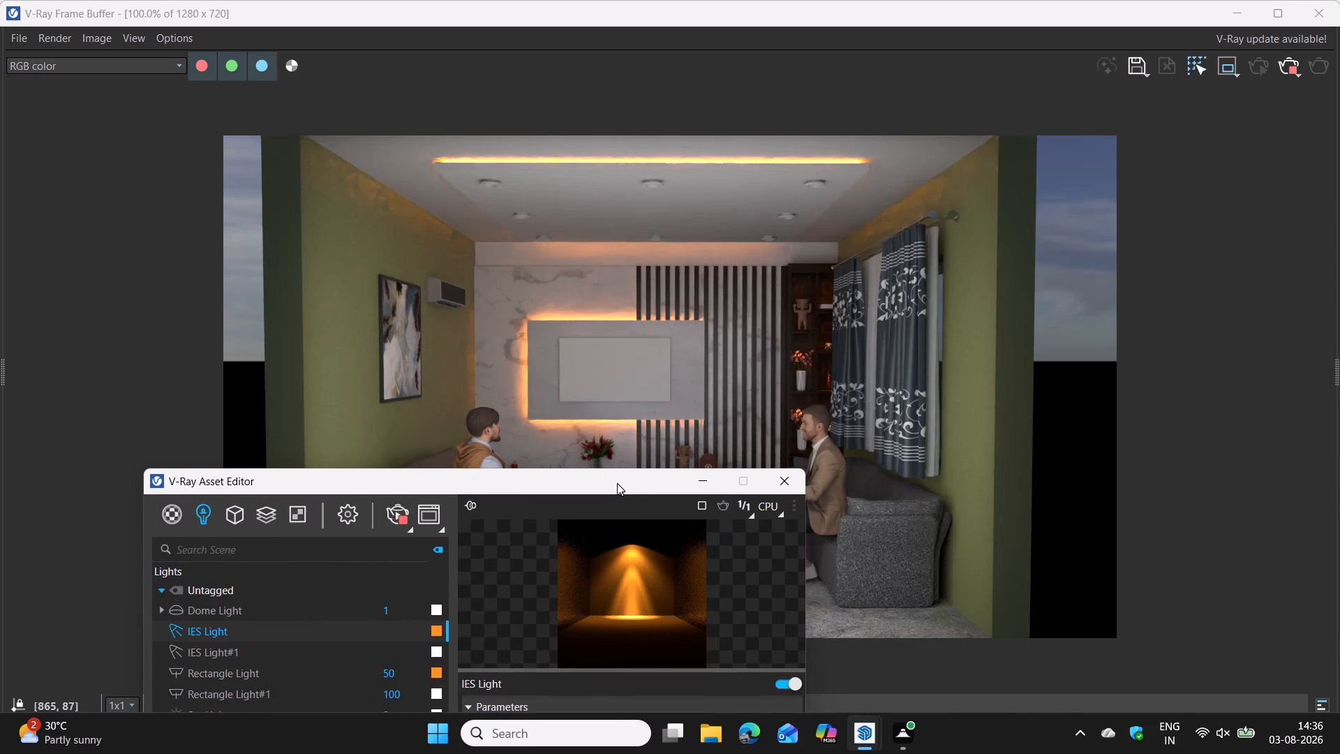
{"action": "left_click_drag", "start_coordinate": [617, 483], "coordinate": [1018, 198]}
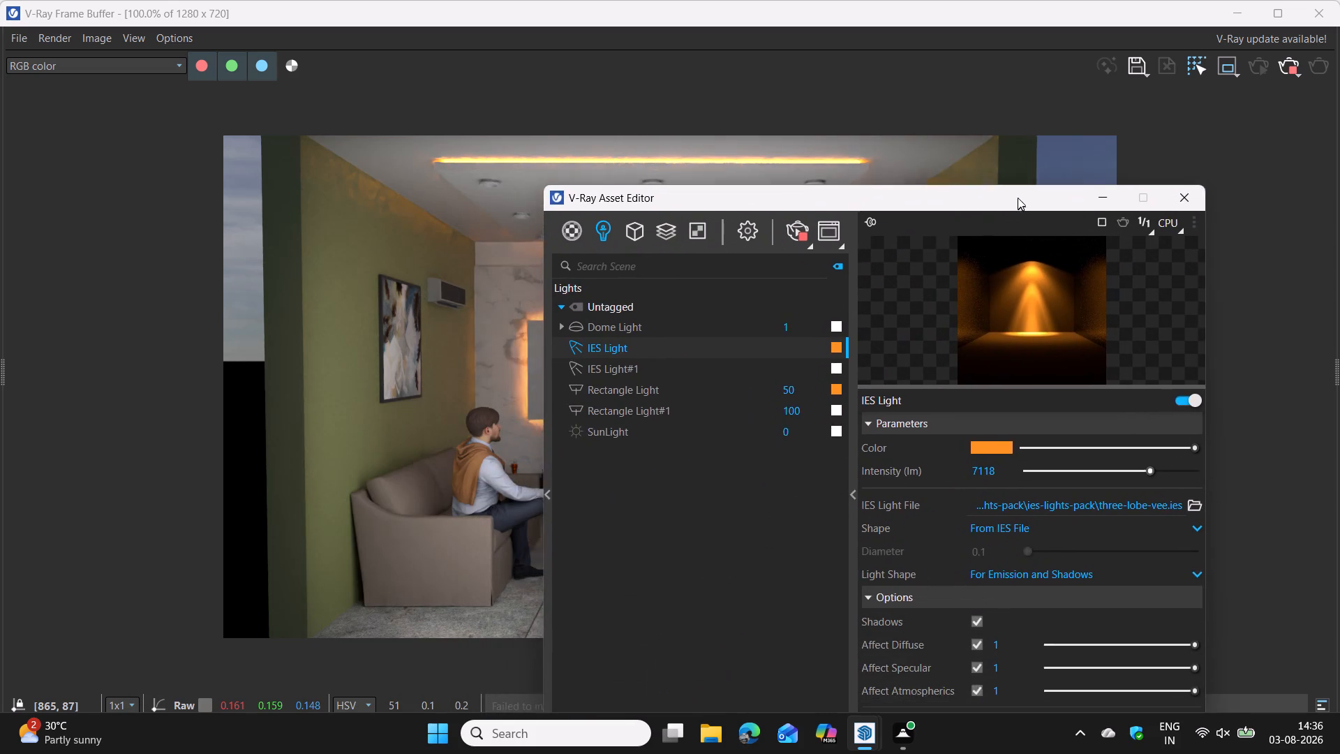
{"action": "left_click_drag", "start_coordinate": [1018, 198], "coordinate": [1038, 140]}
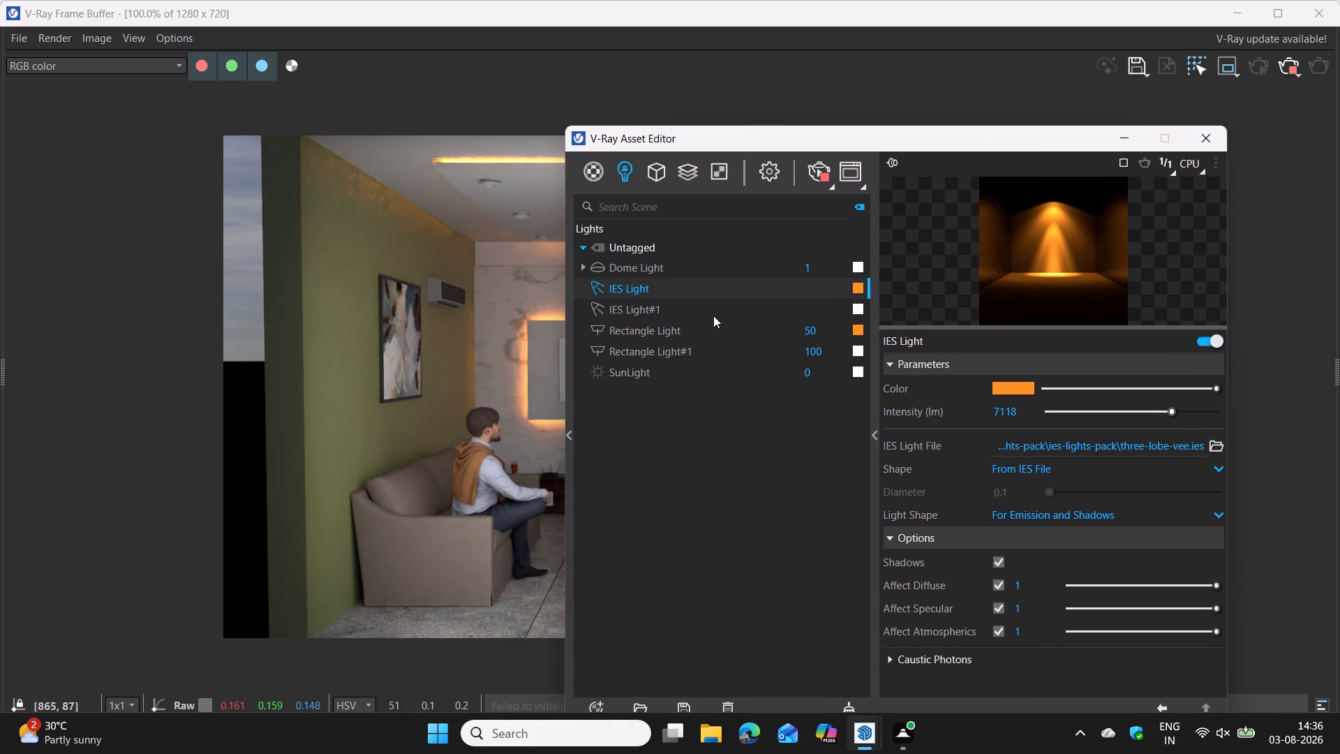
Inspect the parameters of IES Light#1, Rectangle Light, Rectangle Light#1 and SunLight, comparing them with the living room render.
{"action": "left_click", "coordinate": [671, 313]}
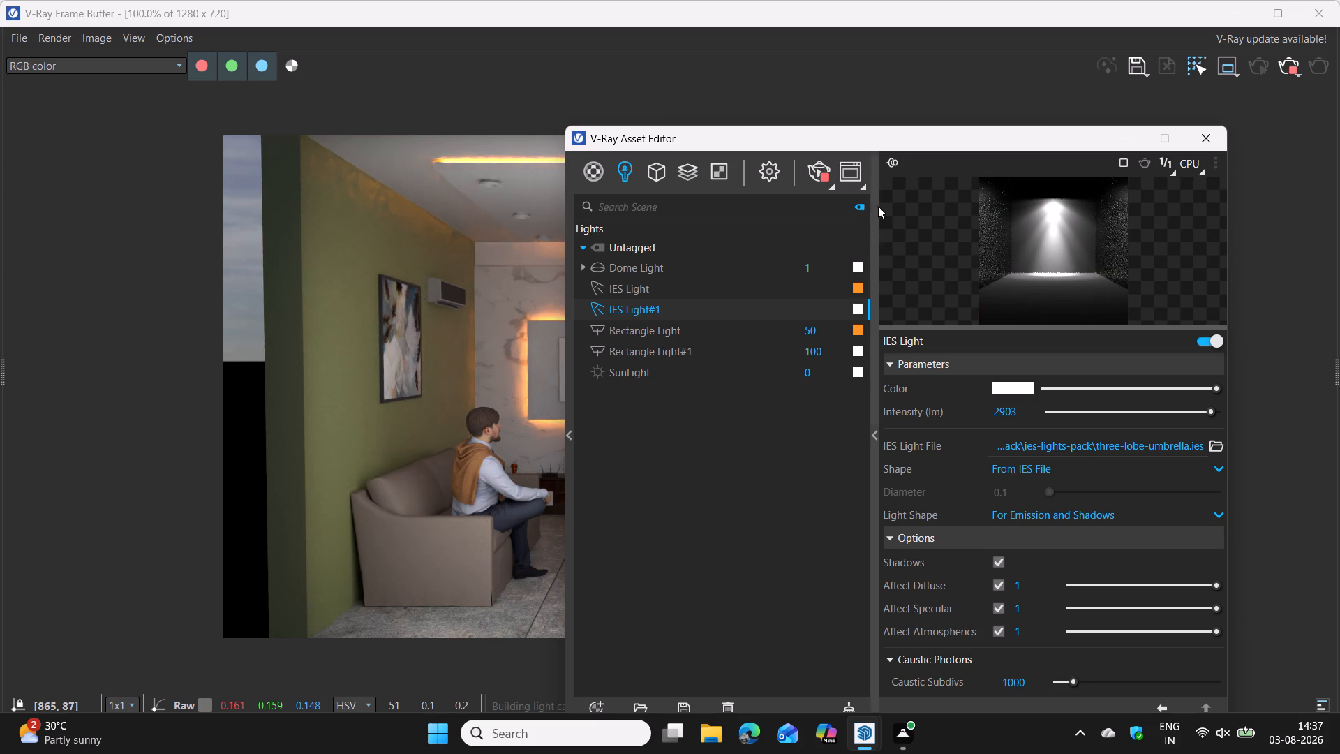
{"action": "left_click_drag", "start_coordinate": [951, 142], "coordinate": [932, 305]}
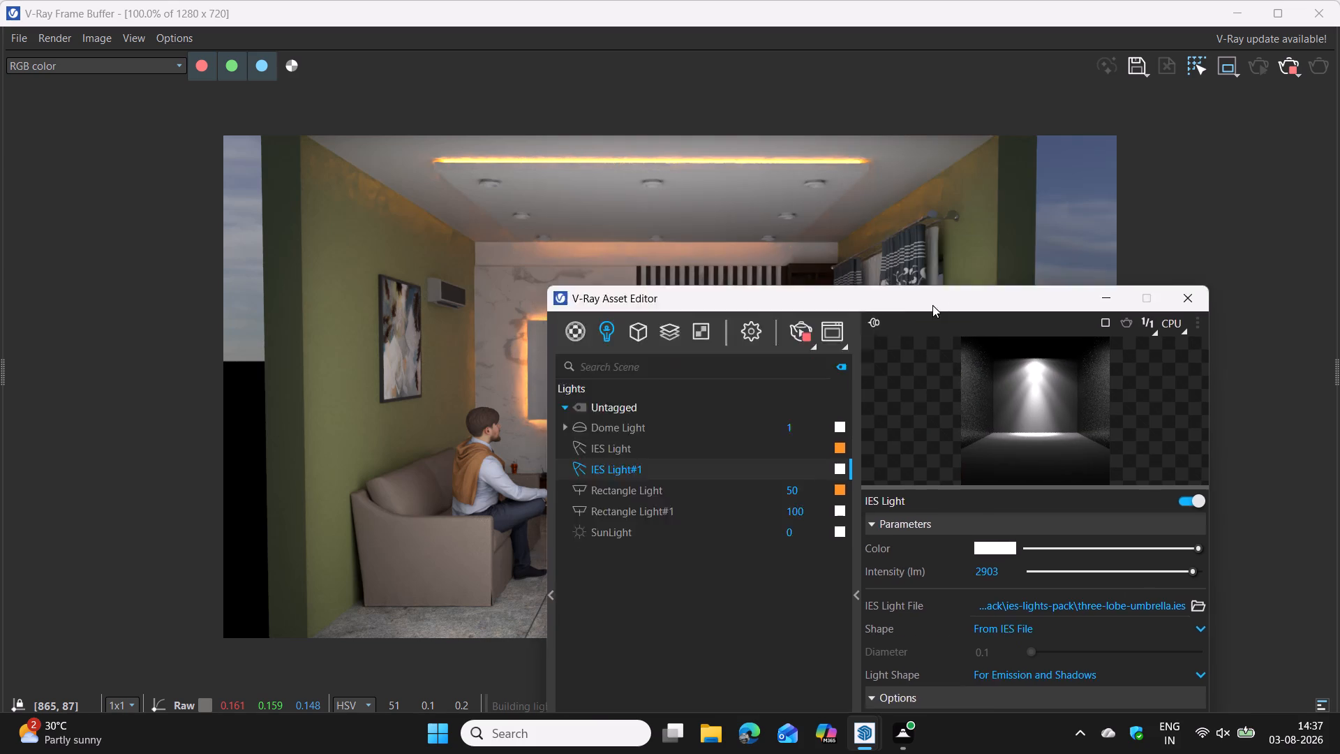
{"action": "left_click_drag", "start_coordinate": [932, 305], "coordinate": [828, 661]}
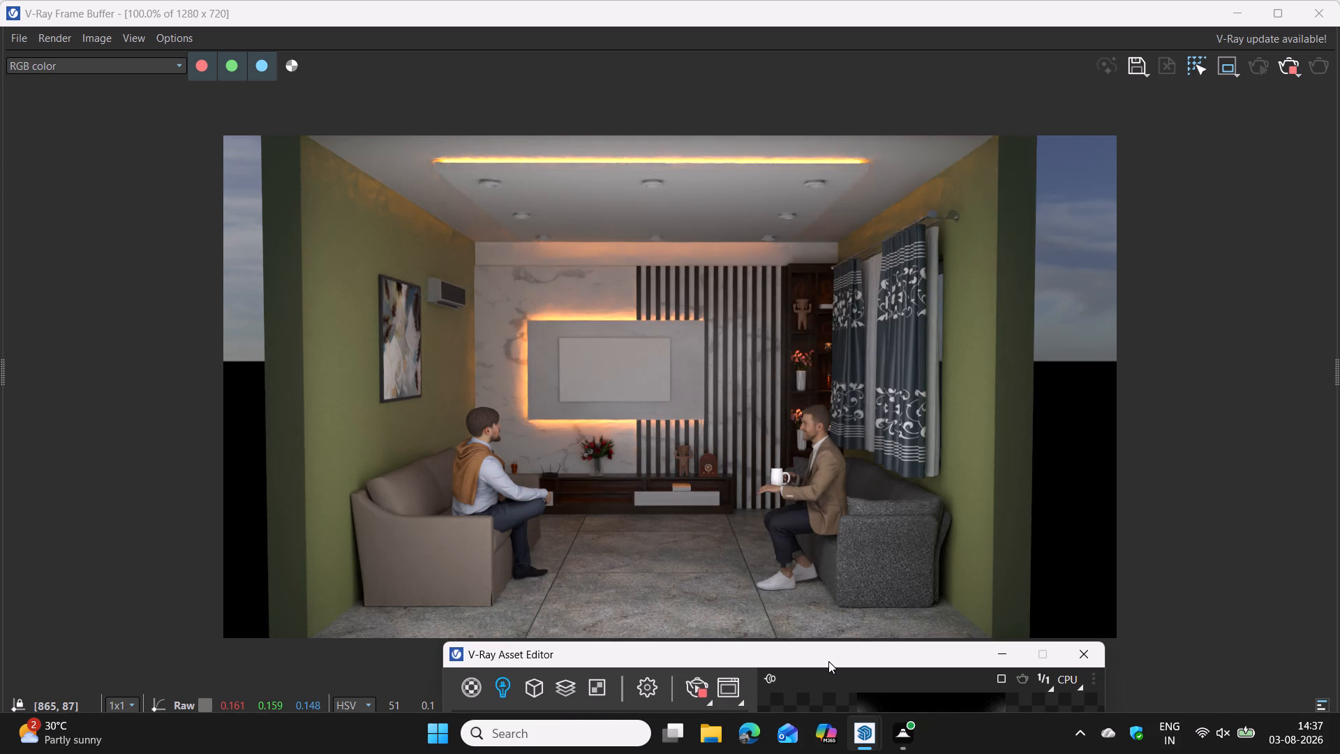
{"action": "left_click_drag", "start_coordinate": [828, 661], "coordinate": [828, 657]}
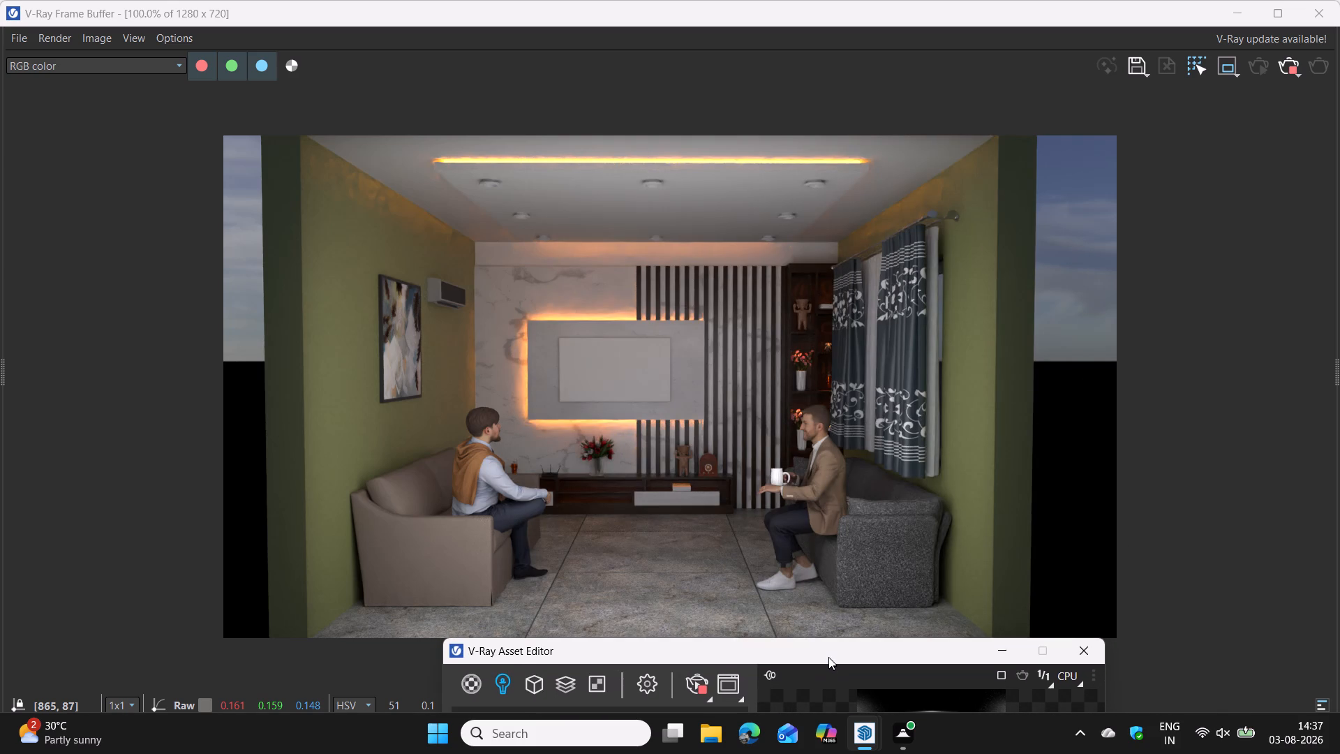
{"action": "left_click_drag", "start_coordinate": [828, 657], "coordinate": [834, 641]}
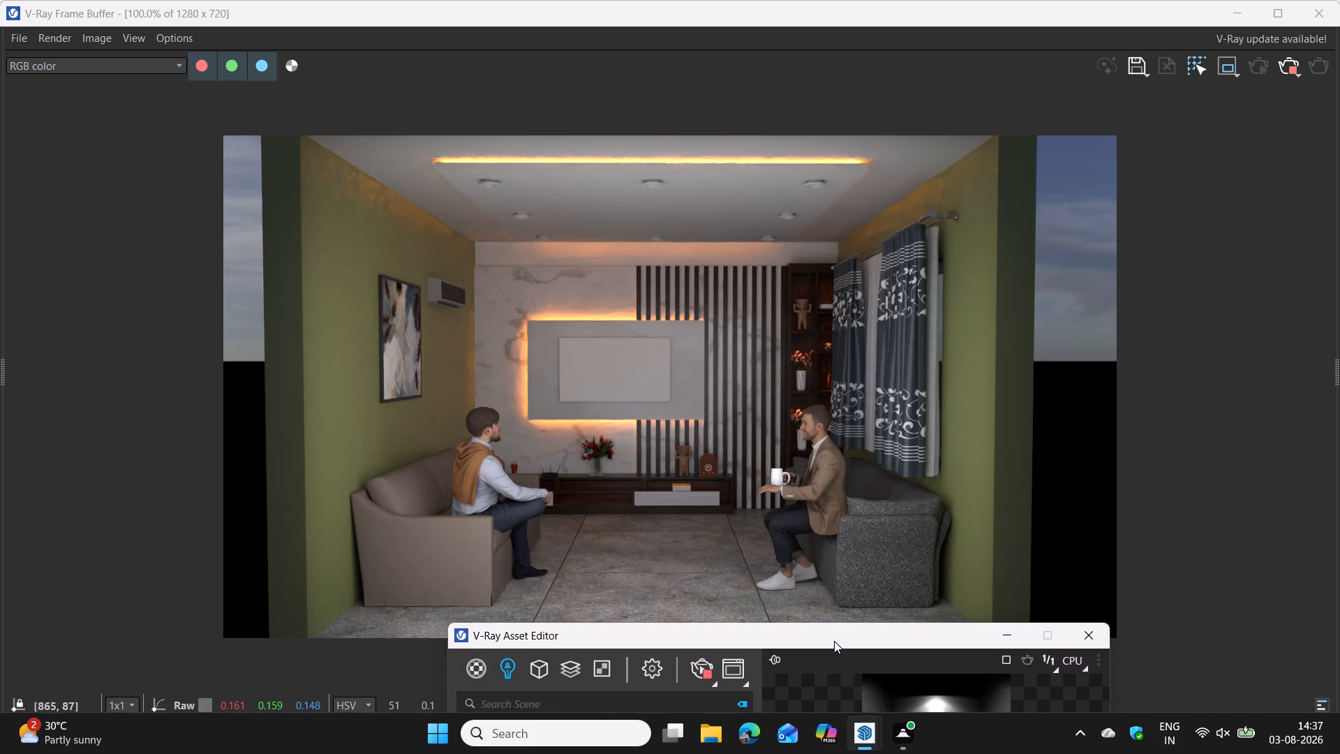
{"action": "left_click_drag", "start_coordinate": [834, 641], "coordinate": [884, 139]}
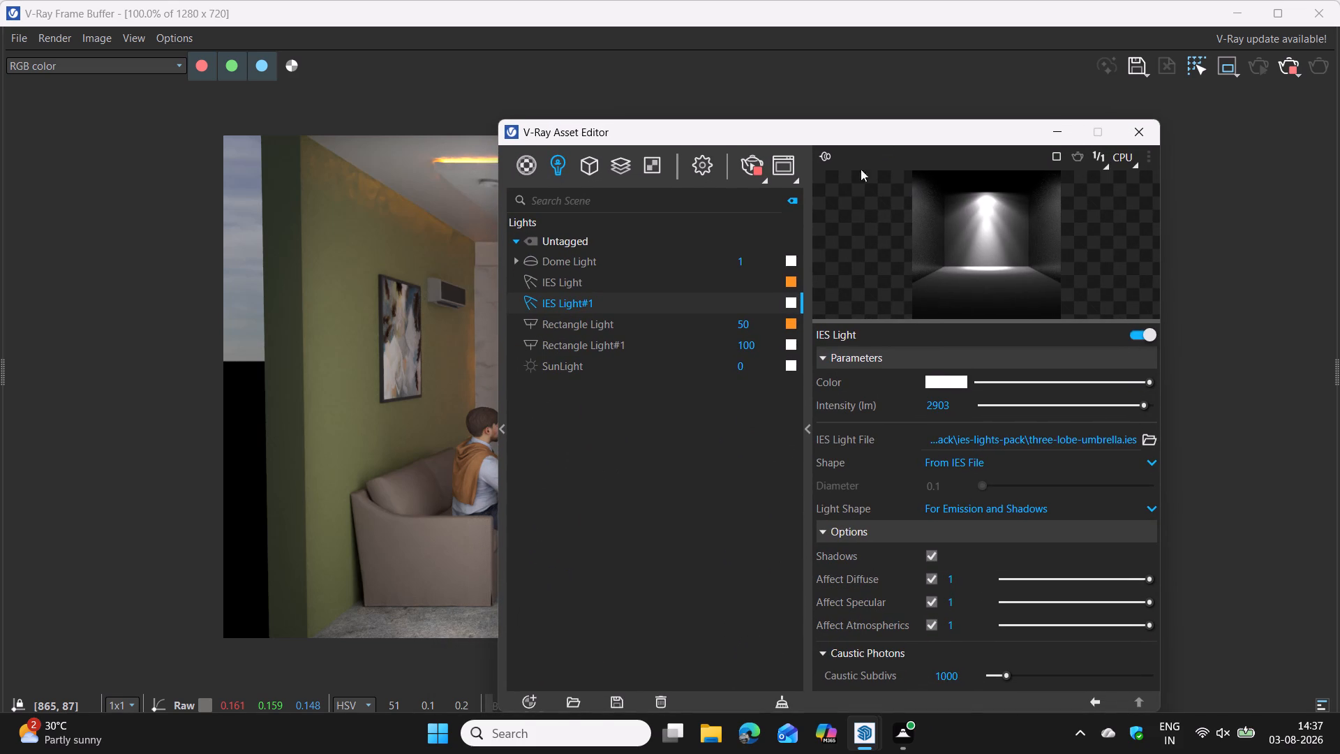
{"action": "left_click", "coordinate": [595, 321]}
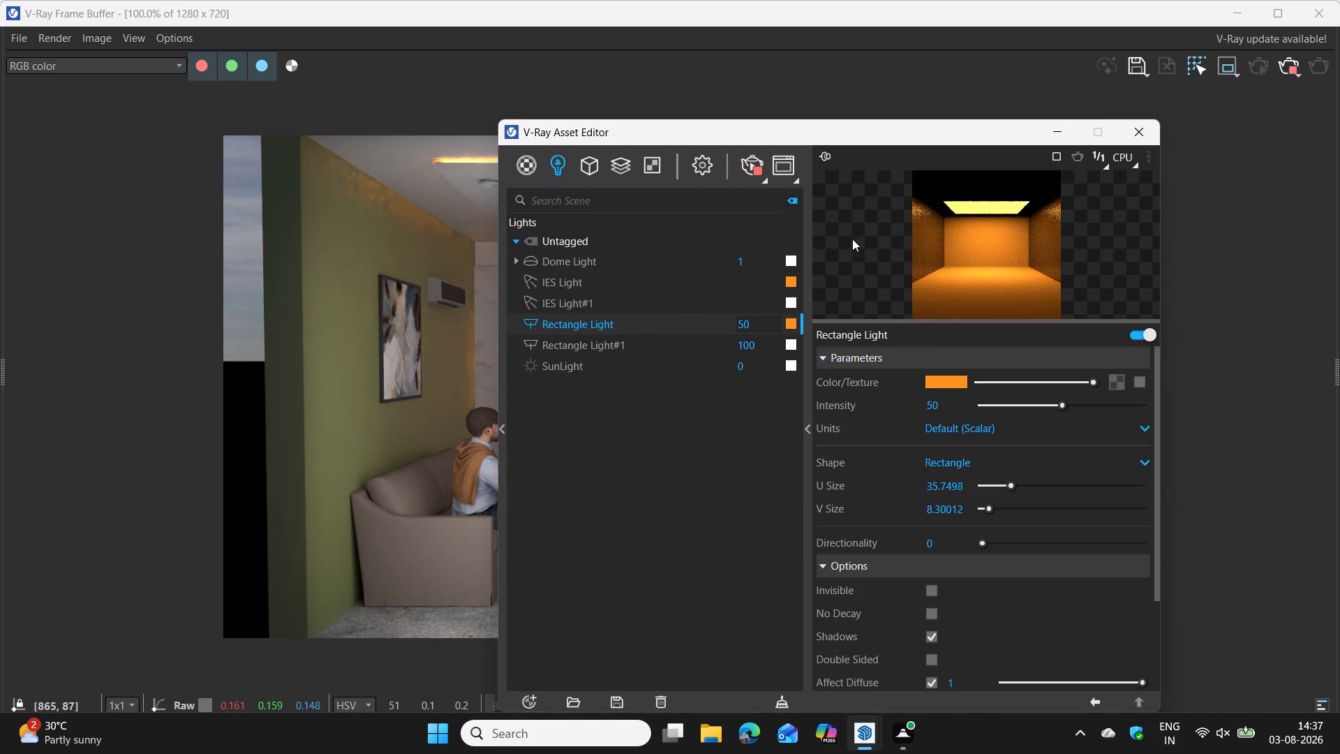
{"action": "left_click_drag", "start_coordinate": [915, 126], "coordinate": [1184, 171]}
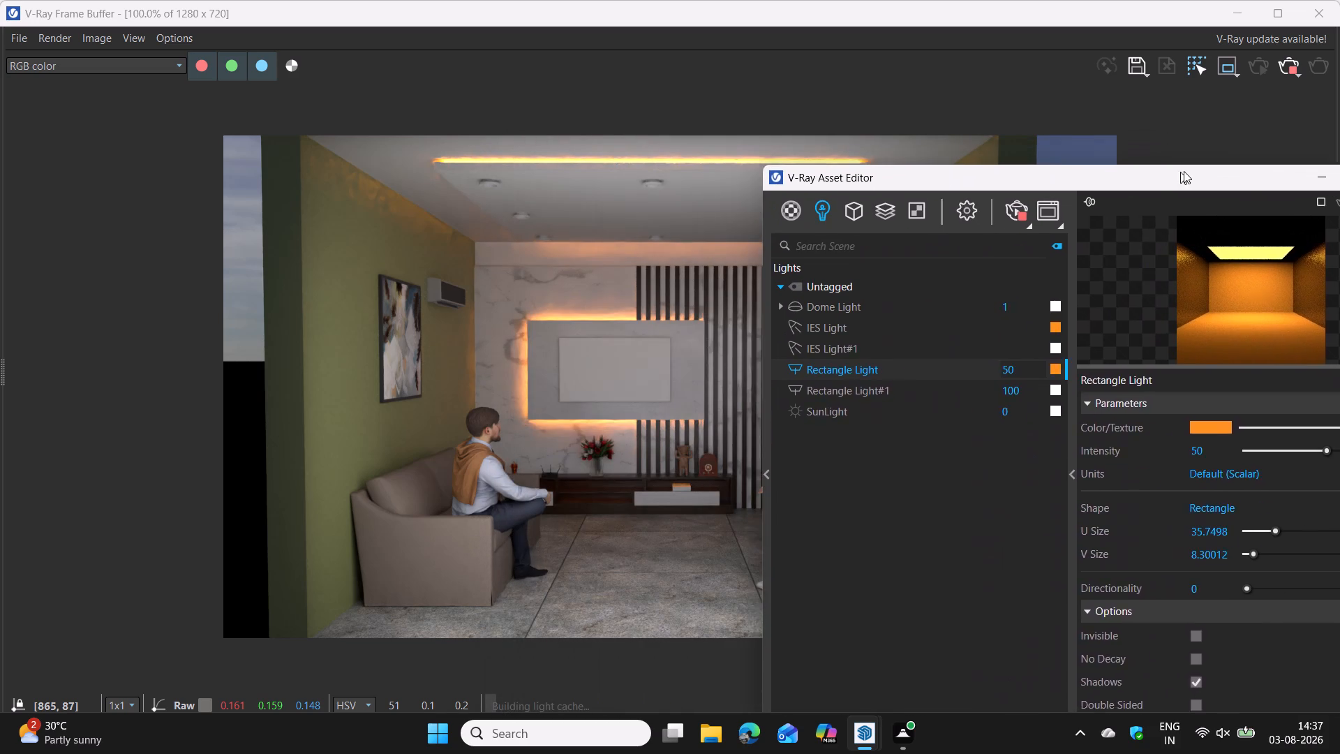
{"action": "left_click_drag", "start_coordinate": [1184, 171], "coordinate": [1264, 162]}
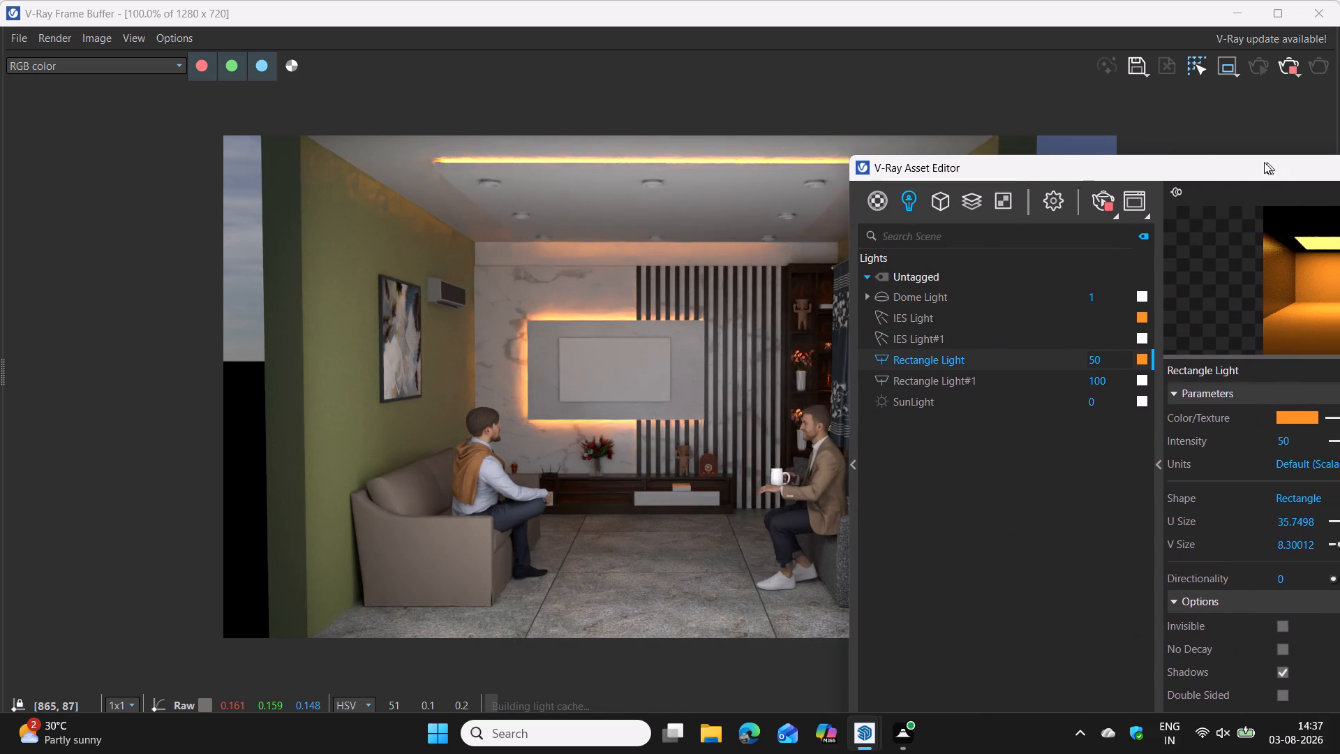
{"action": "left_click_drag", "start_coordinate": [1264, 162], "coordinate": [1216, 167]}
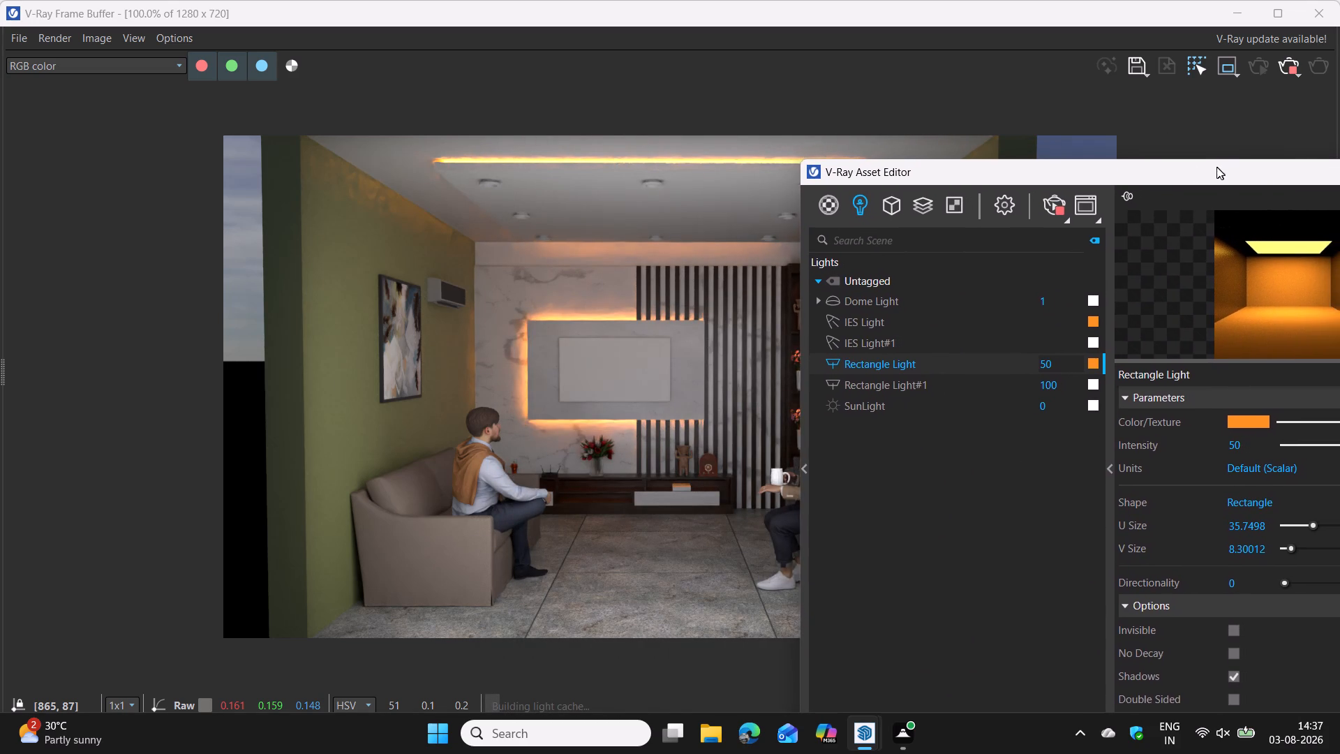
{"action": "left_click_drag", "start_coordinate": [1216, 167], "coordinate": [1194, 170]}
{"action": "left_click", "coordinate": [902, 385]}
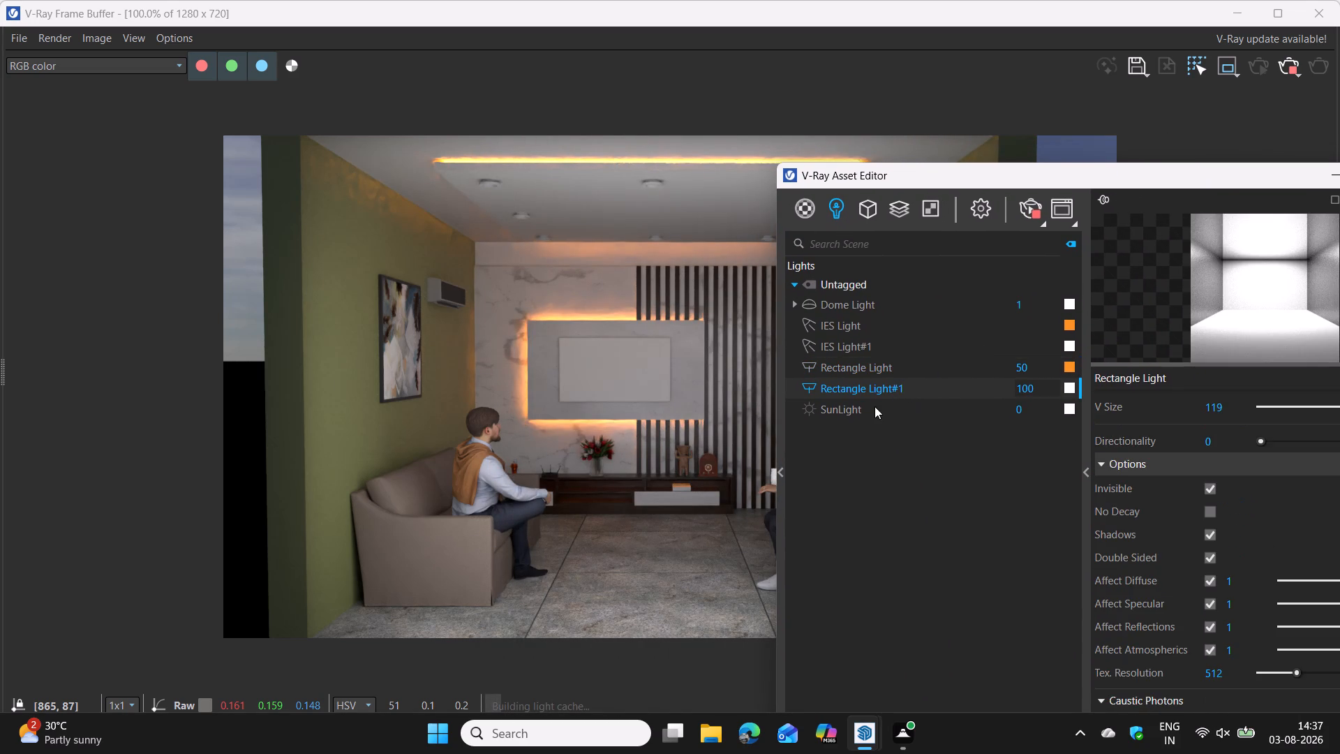
{"action": "left_click", "coordinate": [851, 411]}
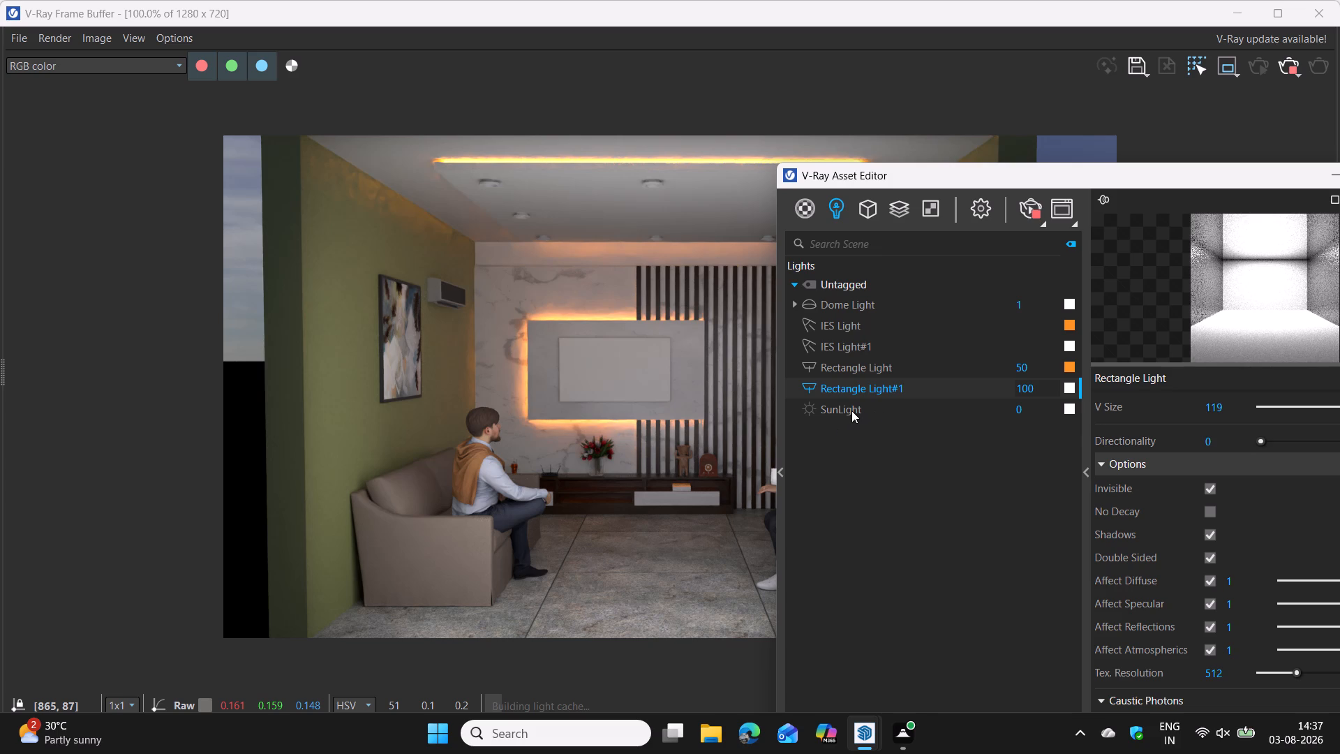
Review the Emissive#1 material's emissive settings in the scene materials and examine the full living room render.
{"action": "left_click", "coordinate": [799, 206]}
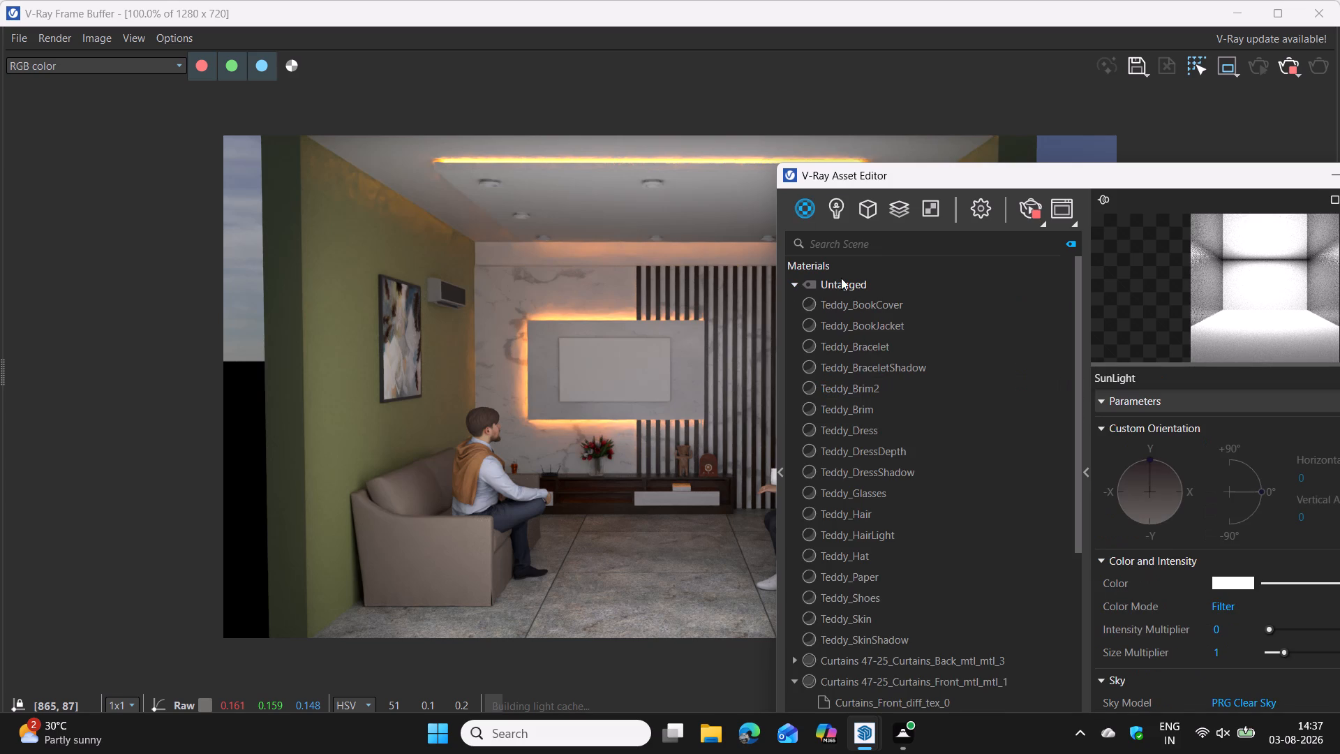
{"action": "scroll", "coordinate": [891, 423], "scroll_direction": "down", "scroll_amount": 5}
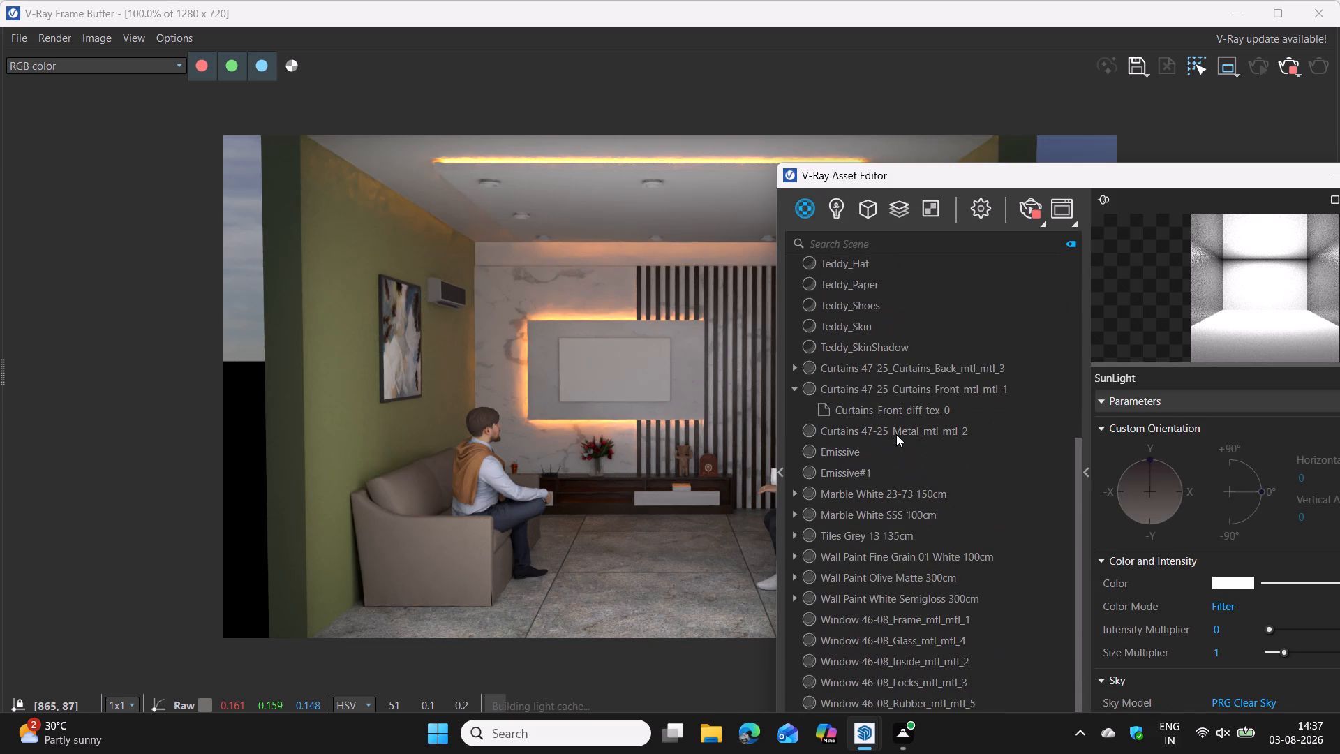
{"action": "scroll", "coordinate": [896, 434], "scroll_direction": "down", "scroll_amount": 6}
{"action": "scroll", "coordinate": [896, 502], "scroll_direction": "down", "scroll_amount": 6}
{"action": "left_click", "coordinate": [853, 471]}
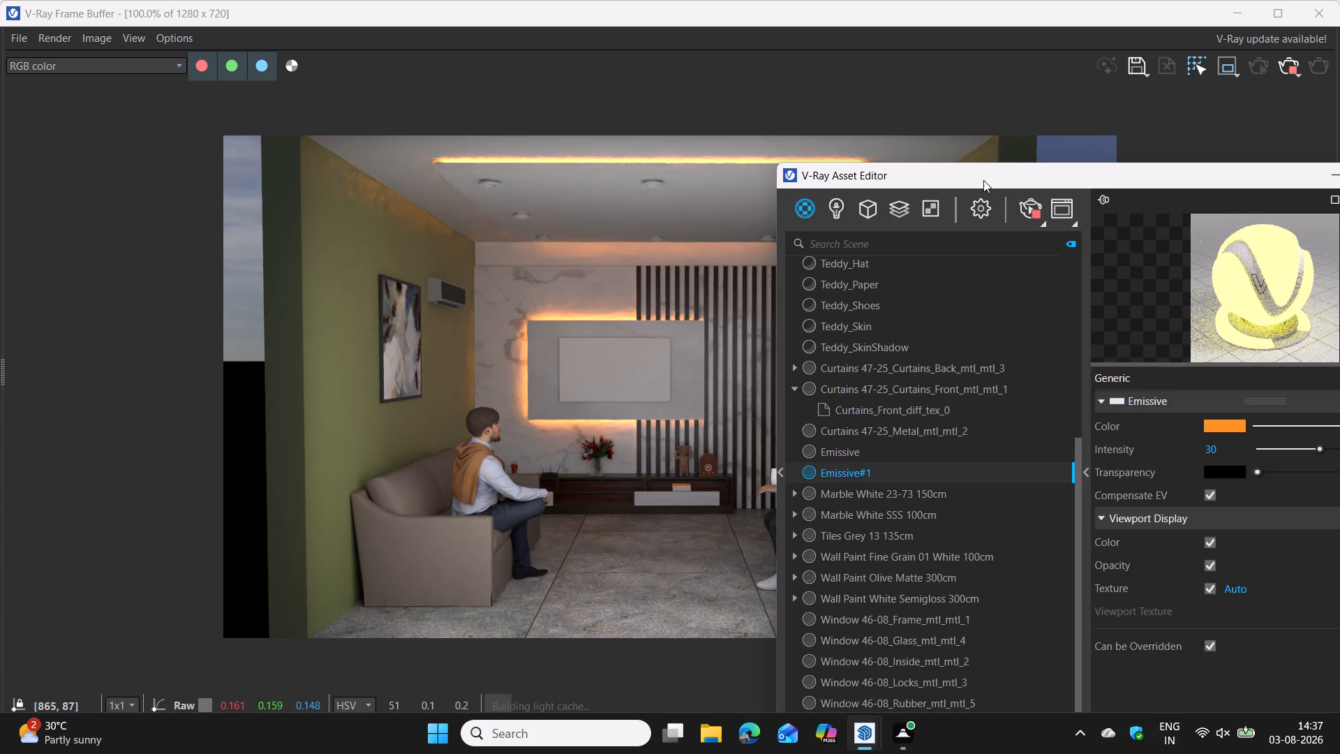
{"action": "left_click_drag", "start_coordinate": [983, 178], "coordinate": [537, 134]}
{"action": "key", "text": "alt+Tab"}
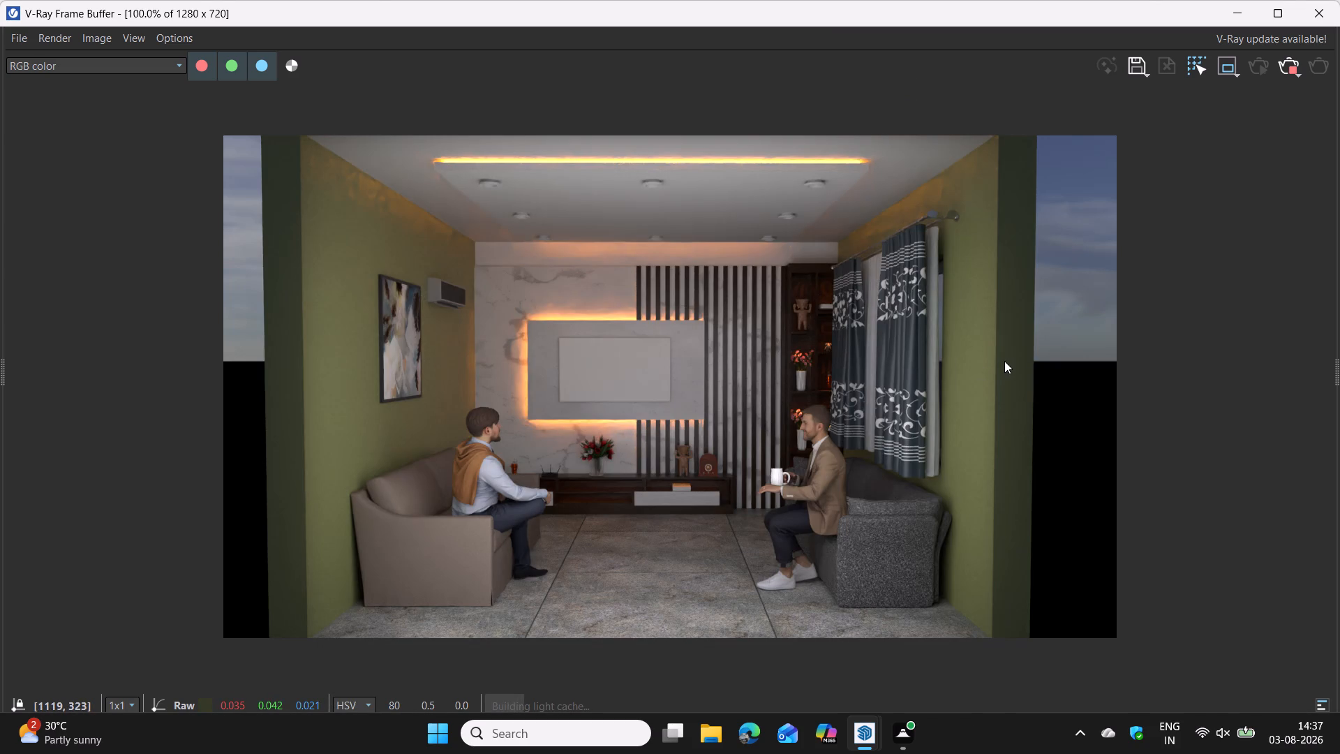
{"action": "left_click", "coordinate": [1036, 12]}
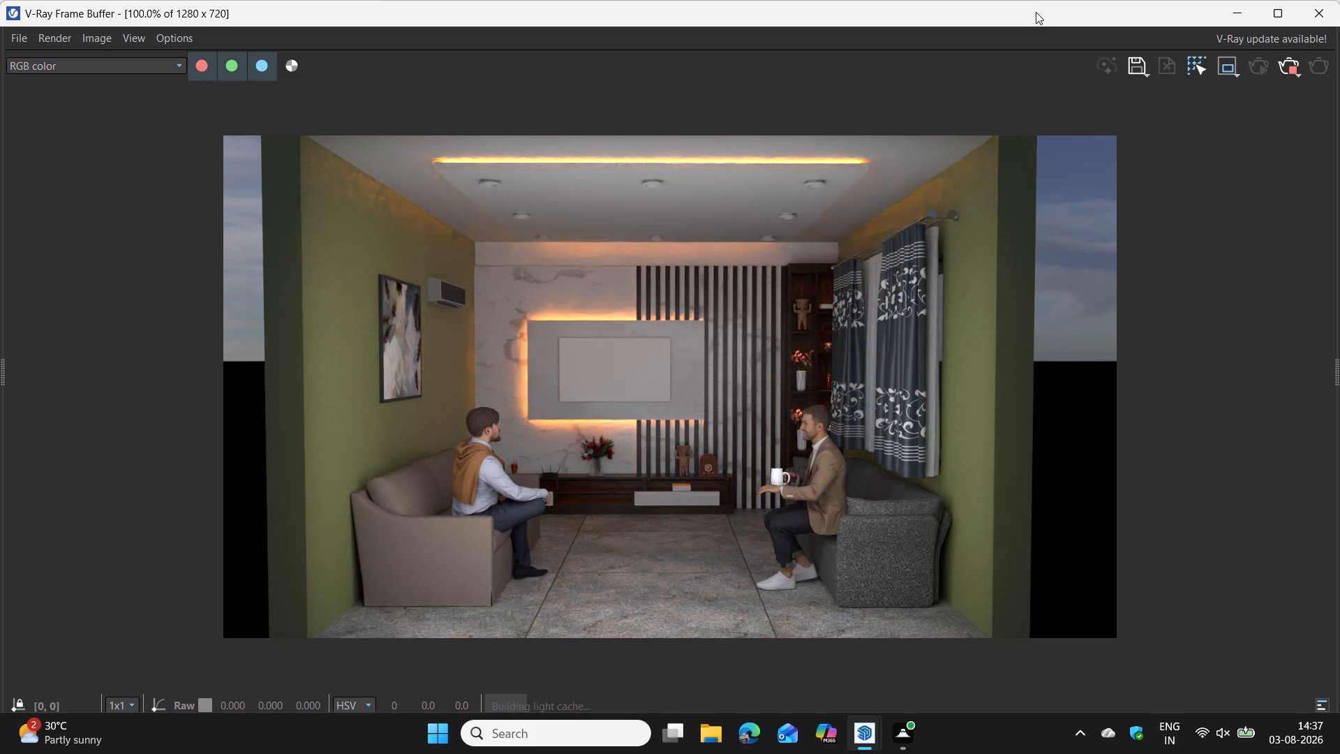
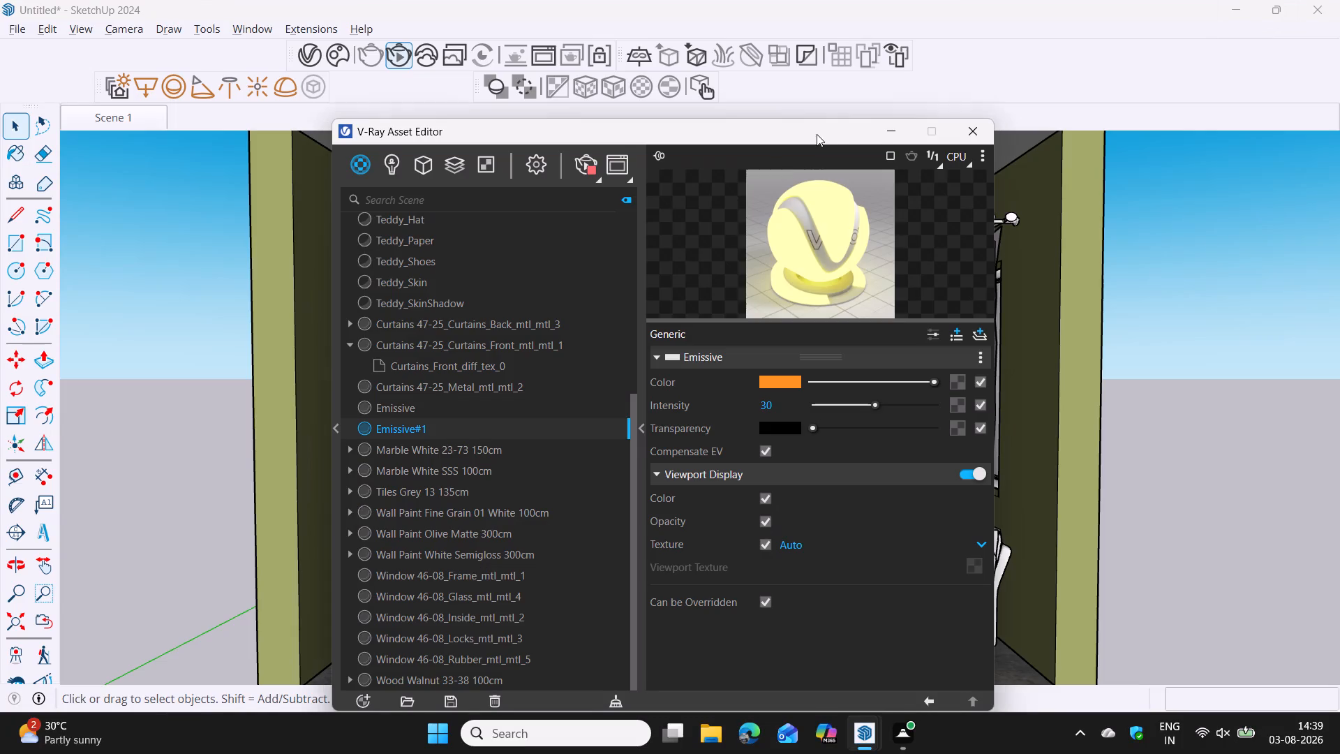
Search the downloaded Chaos Cosmos assets for "tv" and browse them for a television model to replace the selected wall-mounted one.
{"action": "left_click", "coordinate": [817, 134]}
{"action": "left_click", "coordinate": [888, 130]}
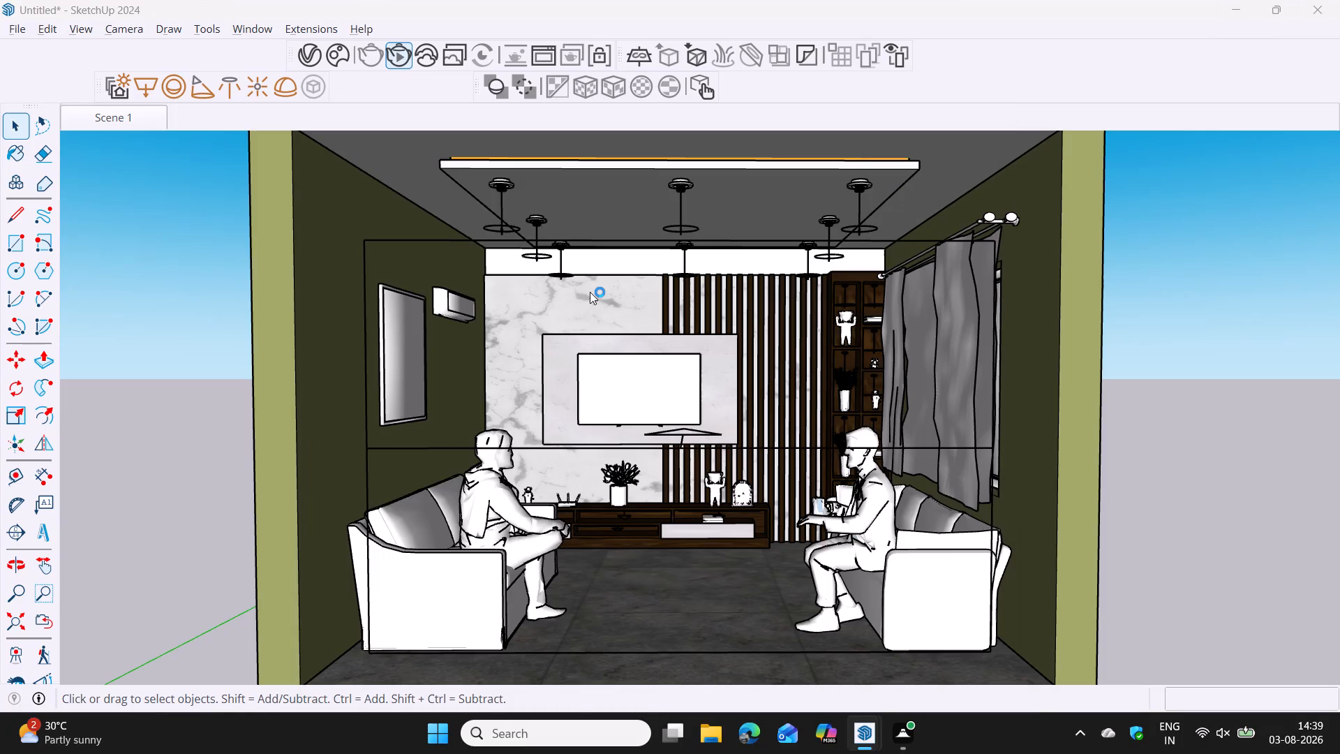
{"action": "left_click", "coordinate": [1170, 339]}
{"action": "left_click", "coordinate": [623, 385]}
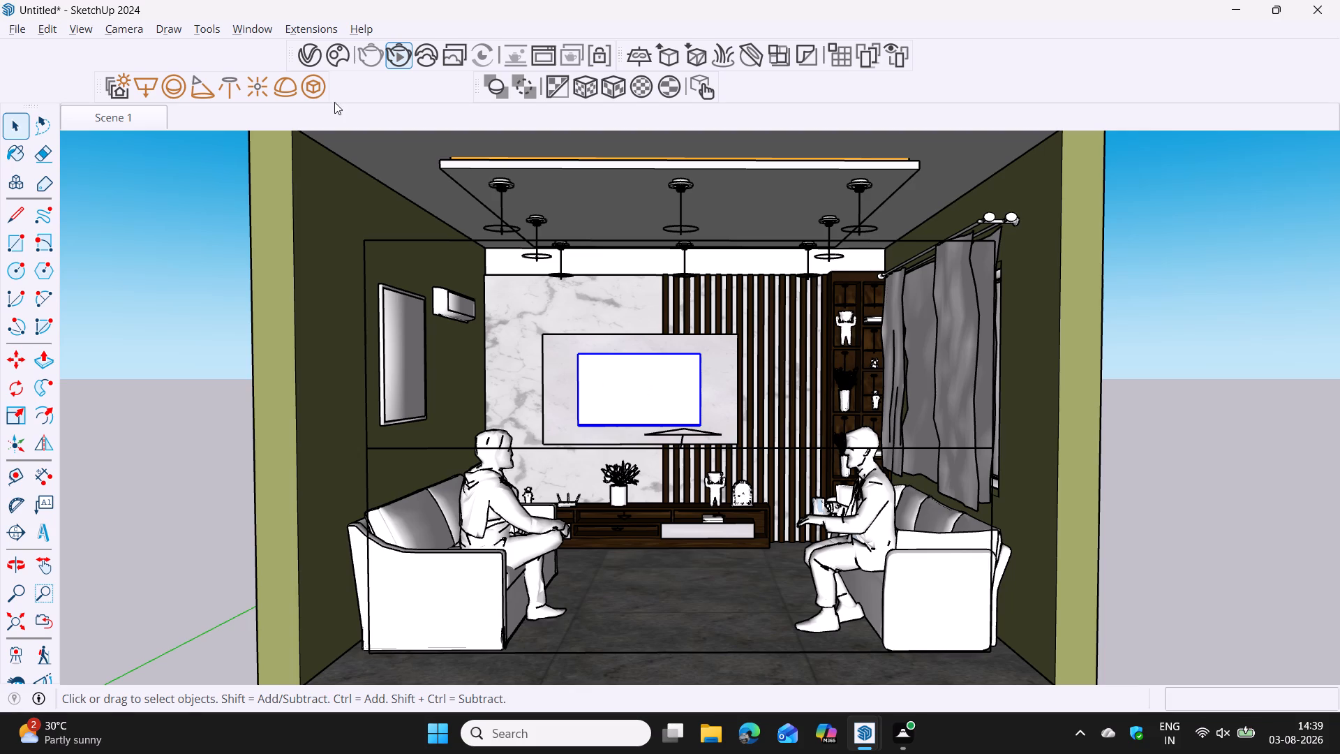
{"action": "left_click", "coordinate": [341, 50]}
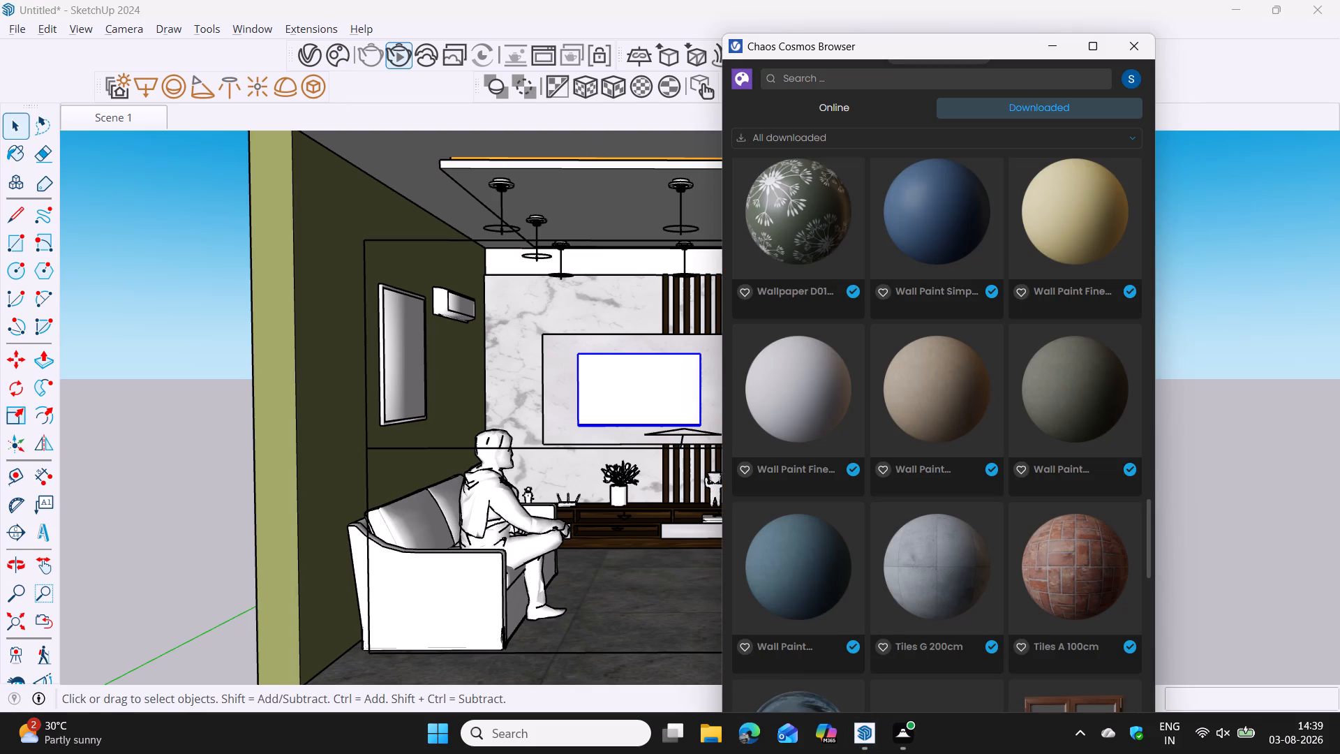
{"action": "scroll", "coordinate": [1022, 343], "scroll_direction": "down", "scroll_amount": 20}
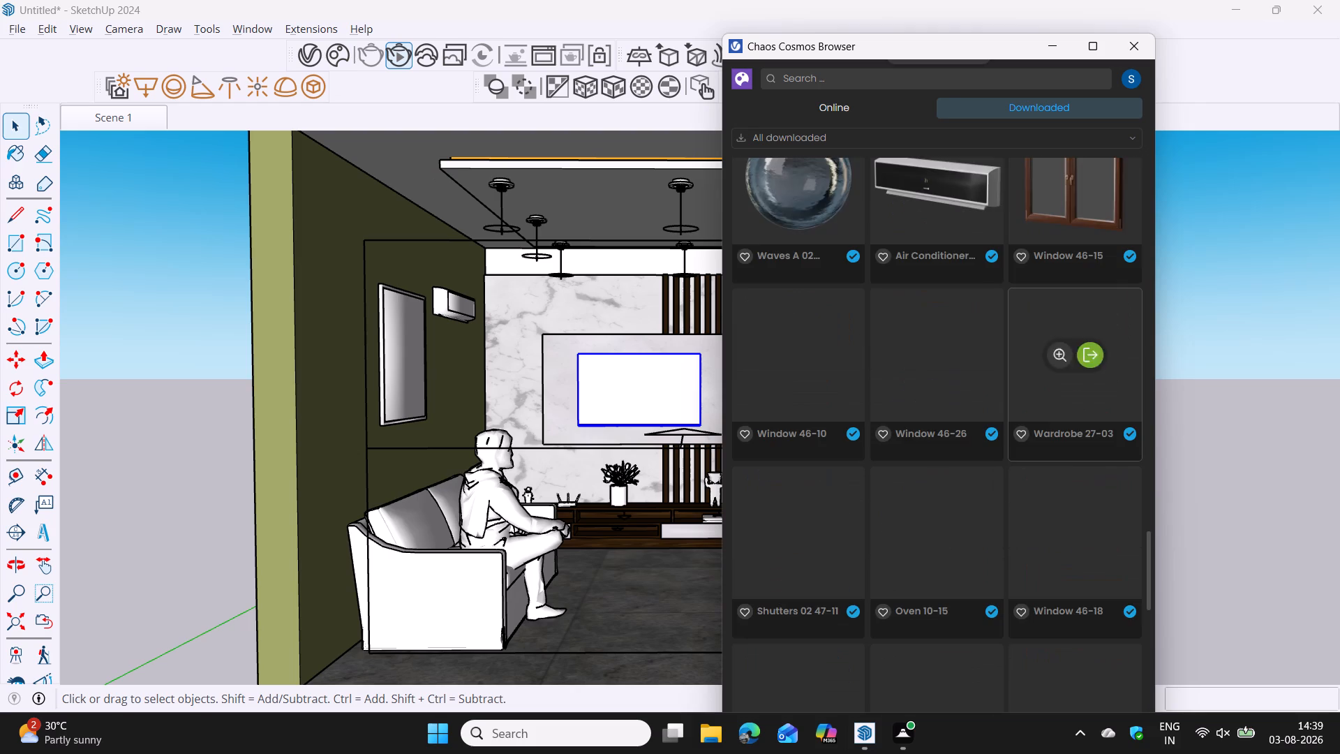
{"action": "scroll", "coordinate": [1020, 382], "scroll_direction": "down", "scroll_amount": 4}
{"action": "scroll", "coordinate": [924, 235], "scroll_direction": "up", "scroll_amount": 3}
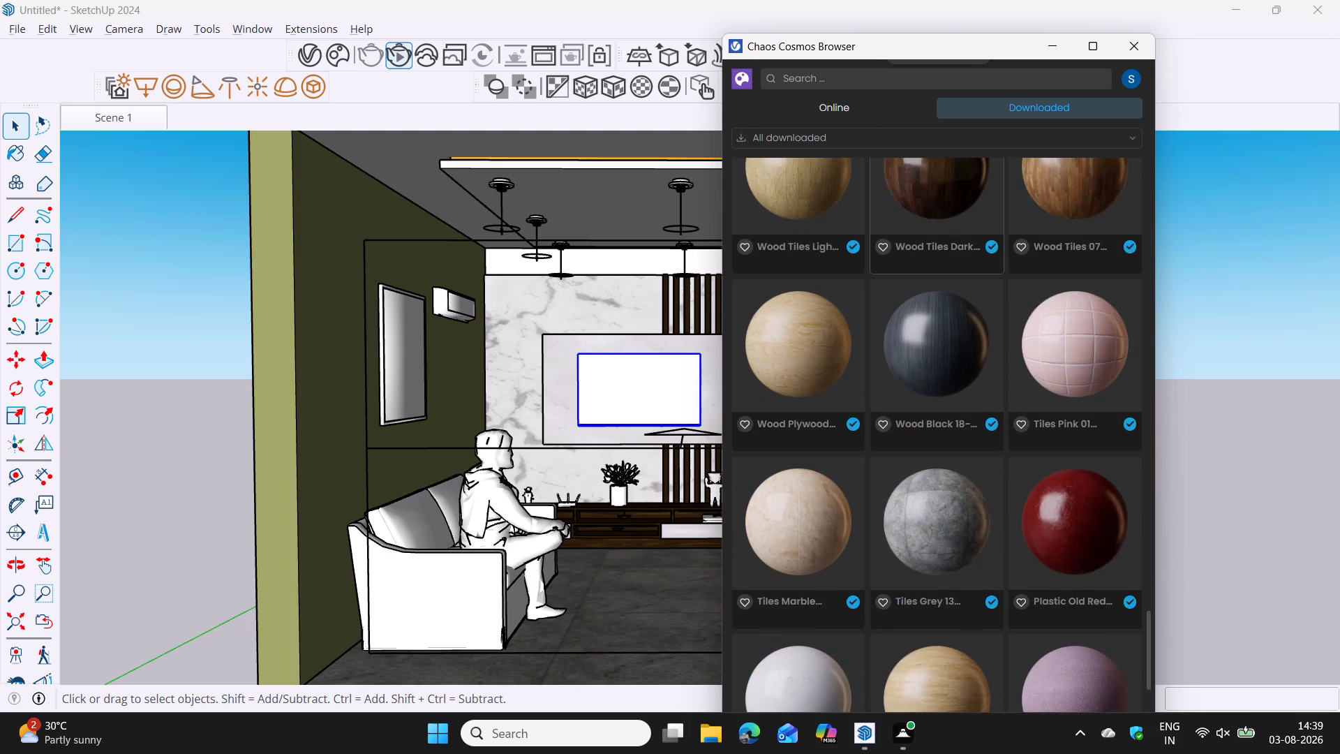
{"action": "left_click", "coordinate": [855, 78]}
{"action": "type", "text": "tv"}
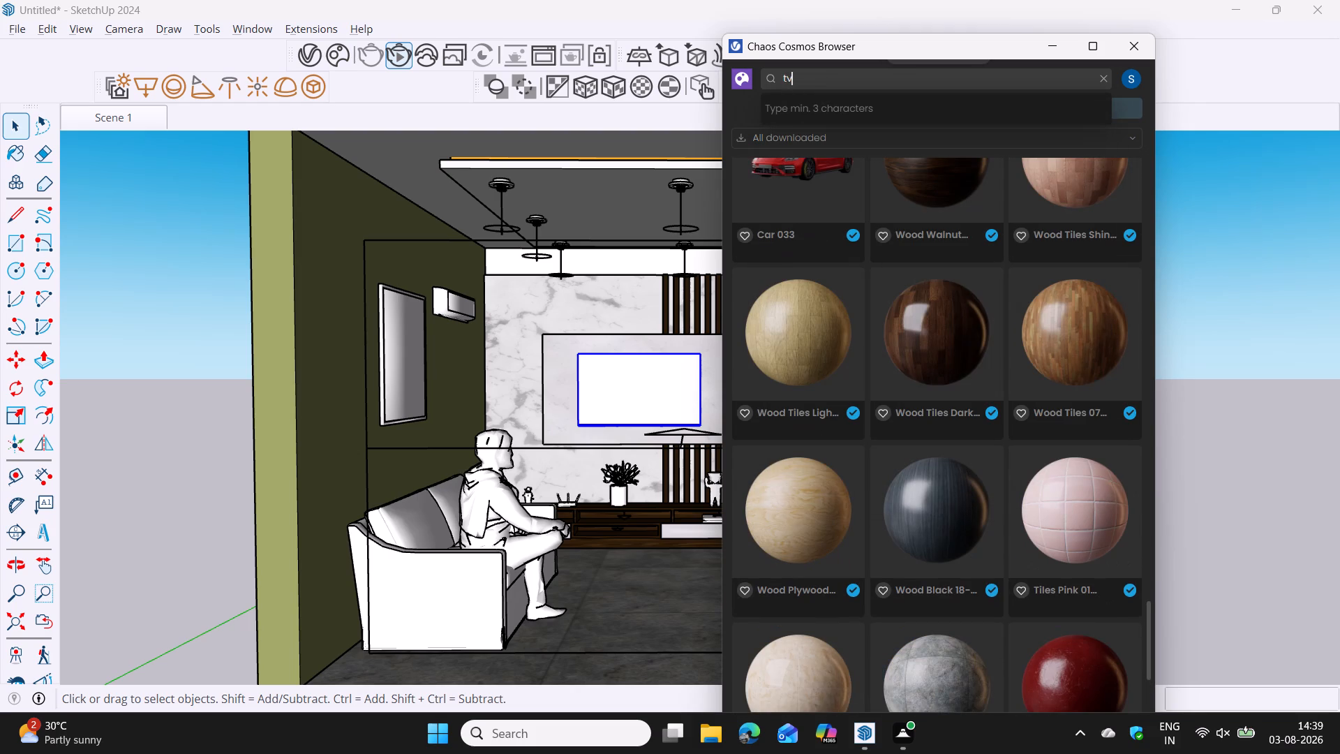
{"action": "key", "text": "Return"}
{"action": "scroll", "coordinate": [1009, 493], "scroll_direction": "up", "scroll_amount": 1}
{"action": "scroll", "coordinate": [1009, 493], "scroll_direction": "down", "scroll_amount": 15}
{"action": "scroll", "coordinate": [1009, 493], "scroll_direction": "up", "scroll_amount": 4}
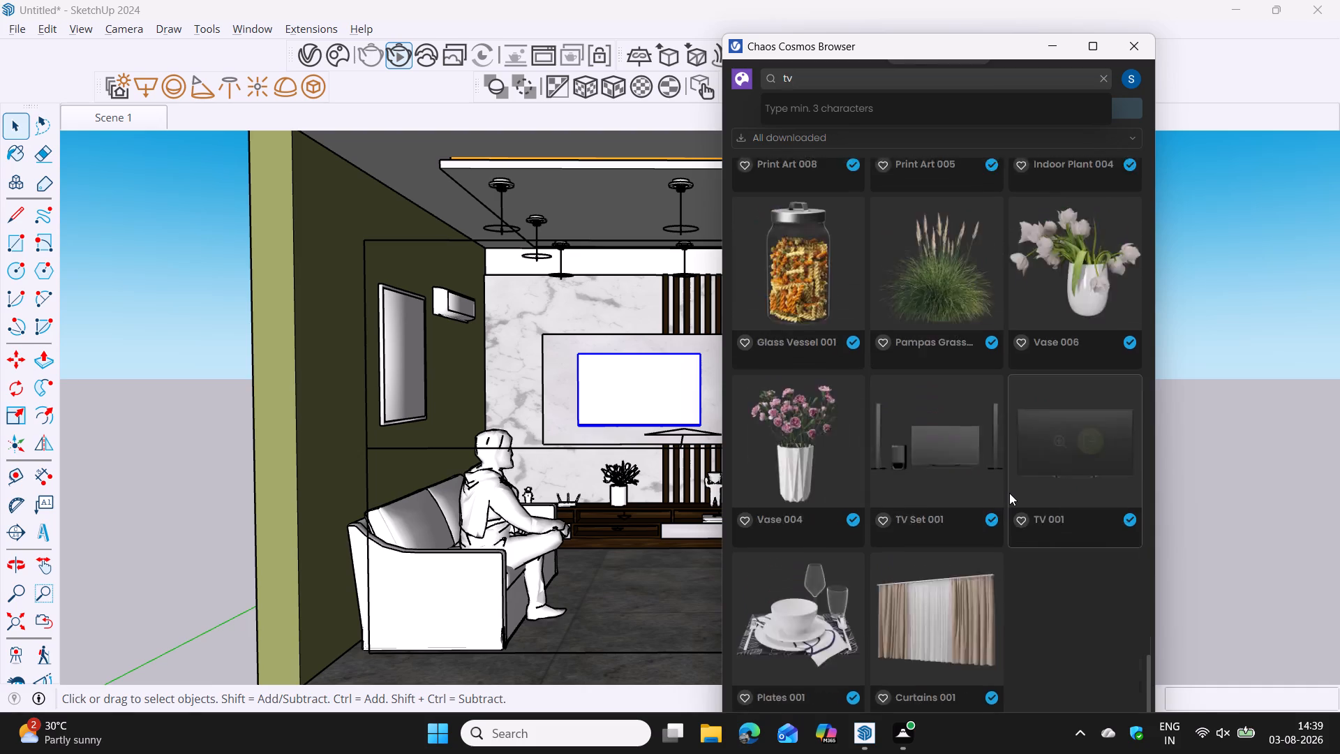
{"action": "scroll", "coordinate": [1009, 493], "scroll_direction": "up", "scroll_amount": 20}
{"action": "scroll", "coordinate": [1009, 493], "scroll_direction": "up", "scroll_amount": 20}
{"action": "scroll", "coordinate": [1009, 493], "scroll_direction": "up", "scroll_amount": 5}
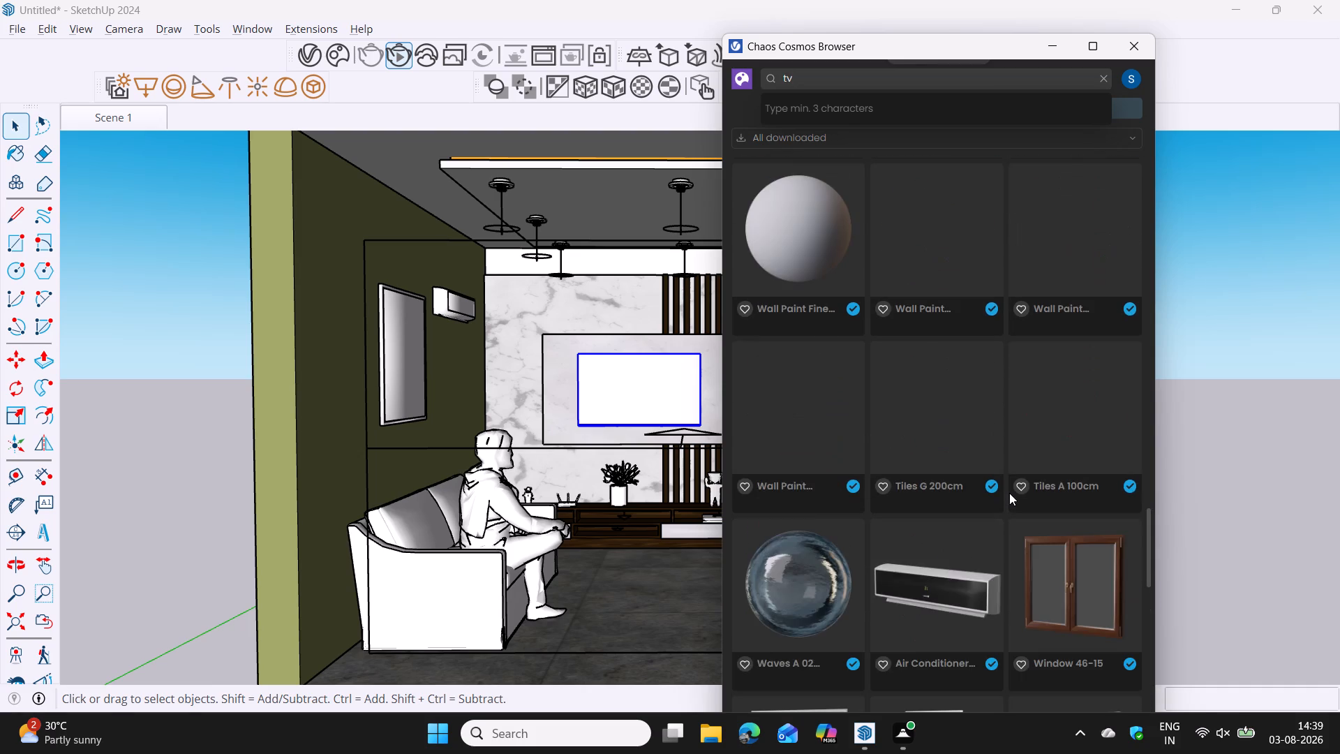
{"action": "scroll", "coordinate": [1009, 493], "scroll_direction": "up", "scroll_amount": 20}
{"action": "scroll", "coordinate": [1009, 493], "scroll_direction": "up", "scroll_amount": 20}
{"action": "scroll", "coordinate": [1009, 493], "scroll_direction": "up", "scroll_amount": 5}
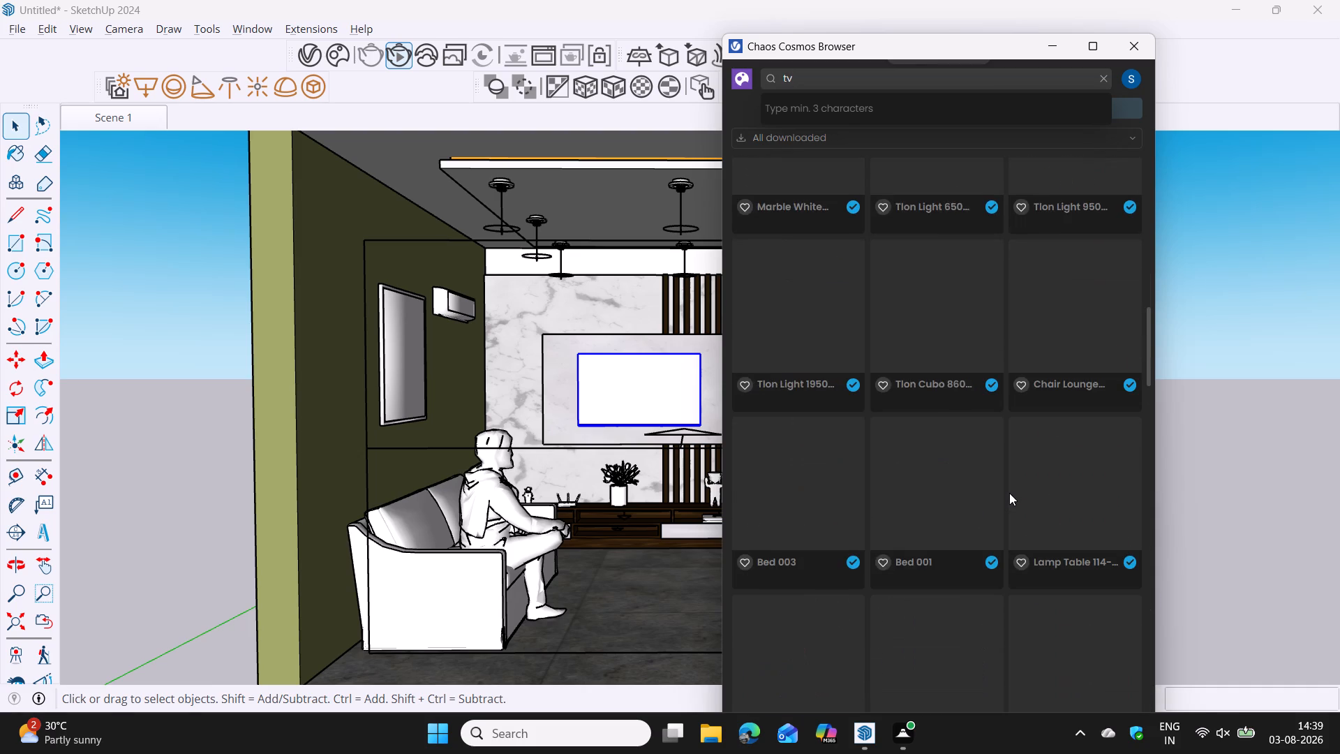
{"action": "scroll", "coordinate": [1009, 493], "scroll_direction": "up", "scroll_amount": 20}
{"action": "scroll", "coordinate": [1009, 493], "scroll_direction": "up", "scroll_amount": 19}
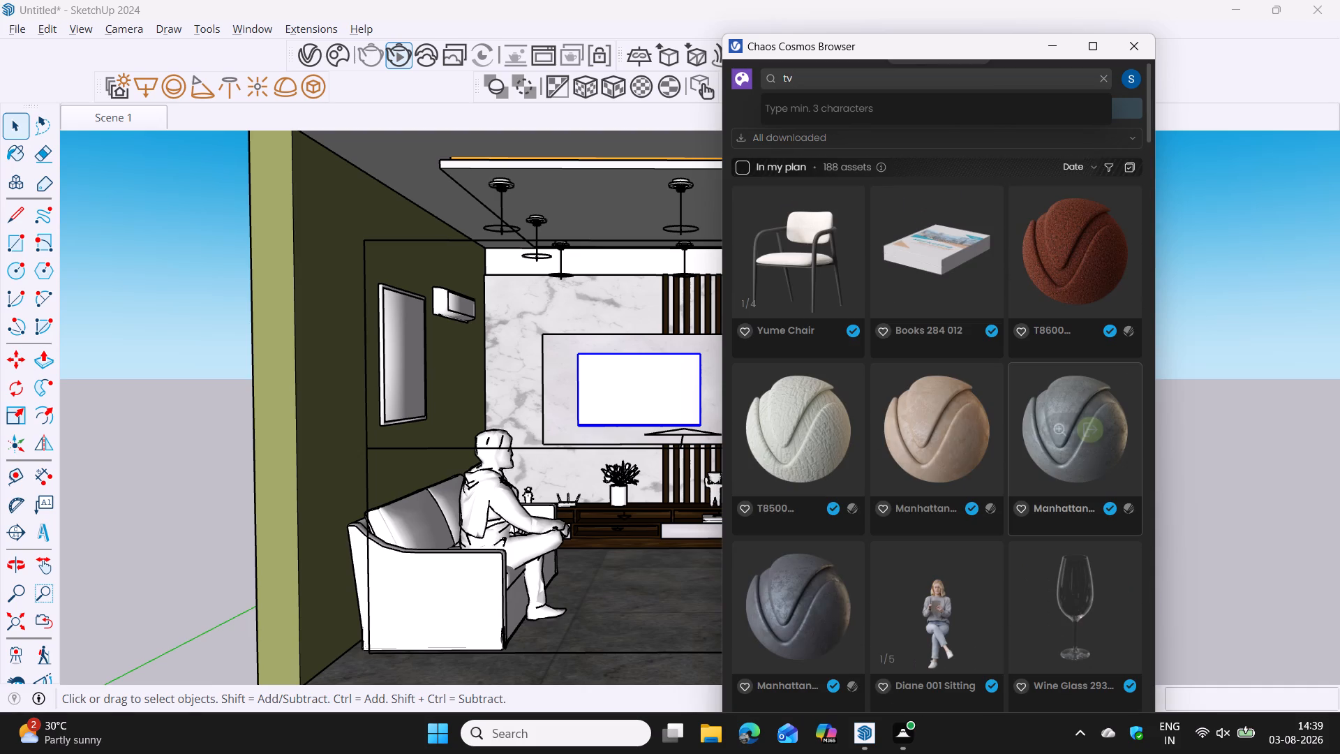
{"action": "scroll", "coordinate": [1009, 493], "scroll_direction": "up", "scroll_amount": 6}
{"action": "scroll", "coordinate": [1009, 493], "scroll_direction": "down", "scroll_amount": 13}
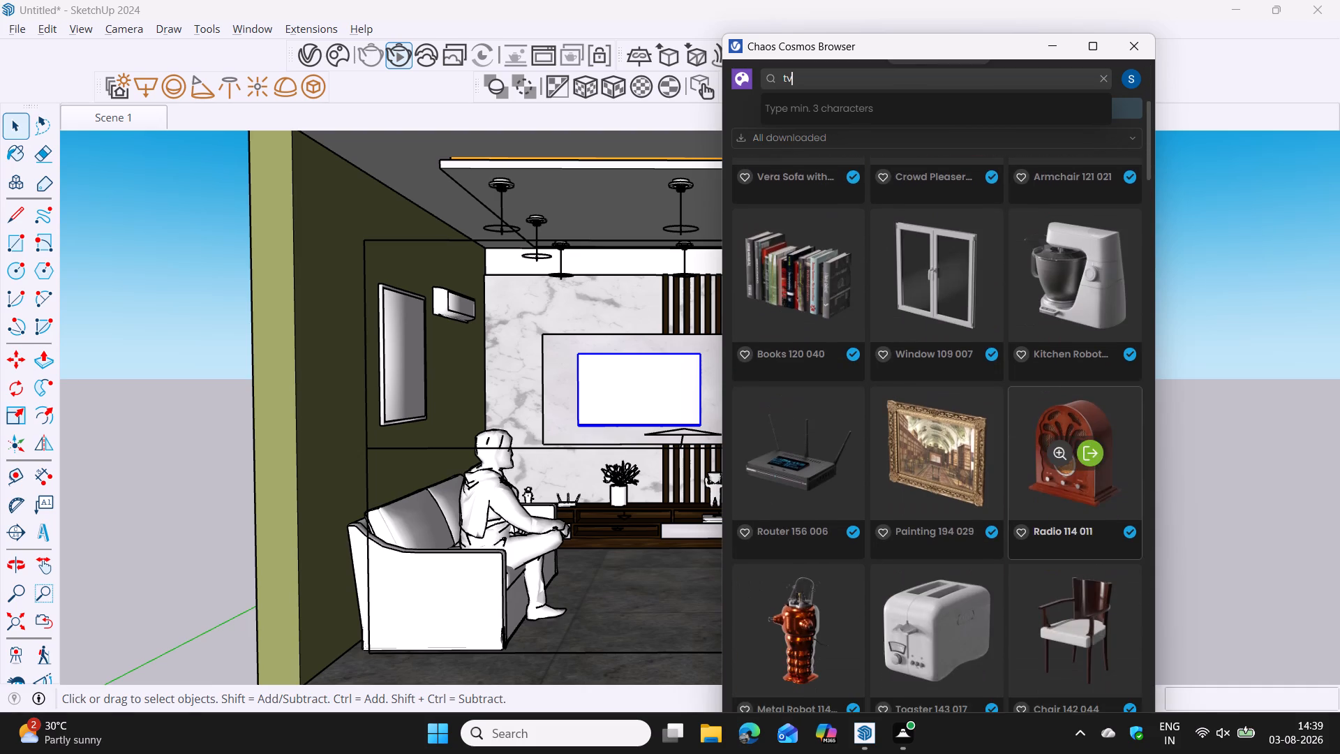
{"action": "scroll", "coordinate": [1009, 493], "scroll_direction": "down", "scroll_amount": 3}
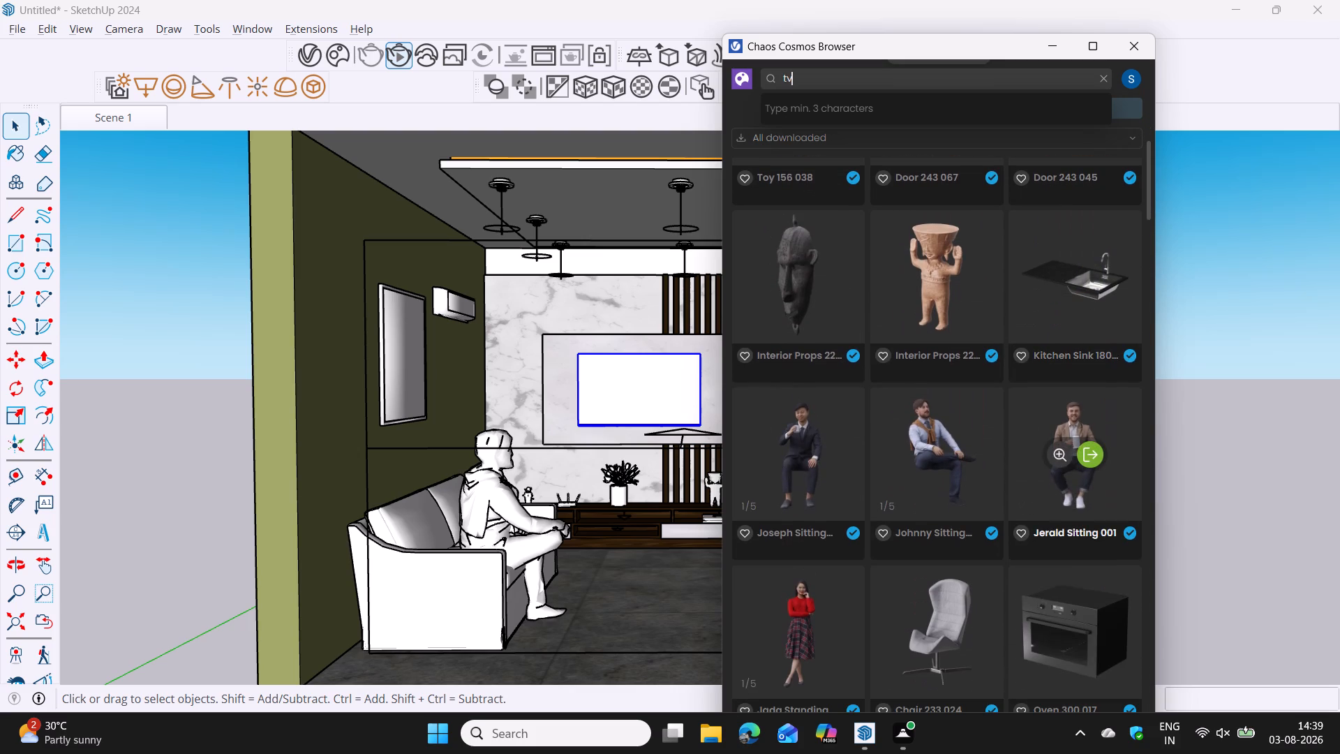
{"action": "scroll", "coordinate": [1019, 487], "scroll_direction": "down", "scroll_amount": 16}
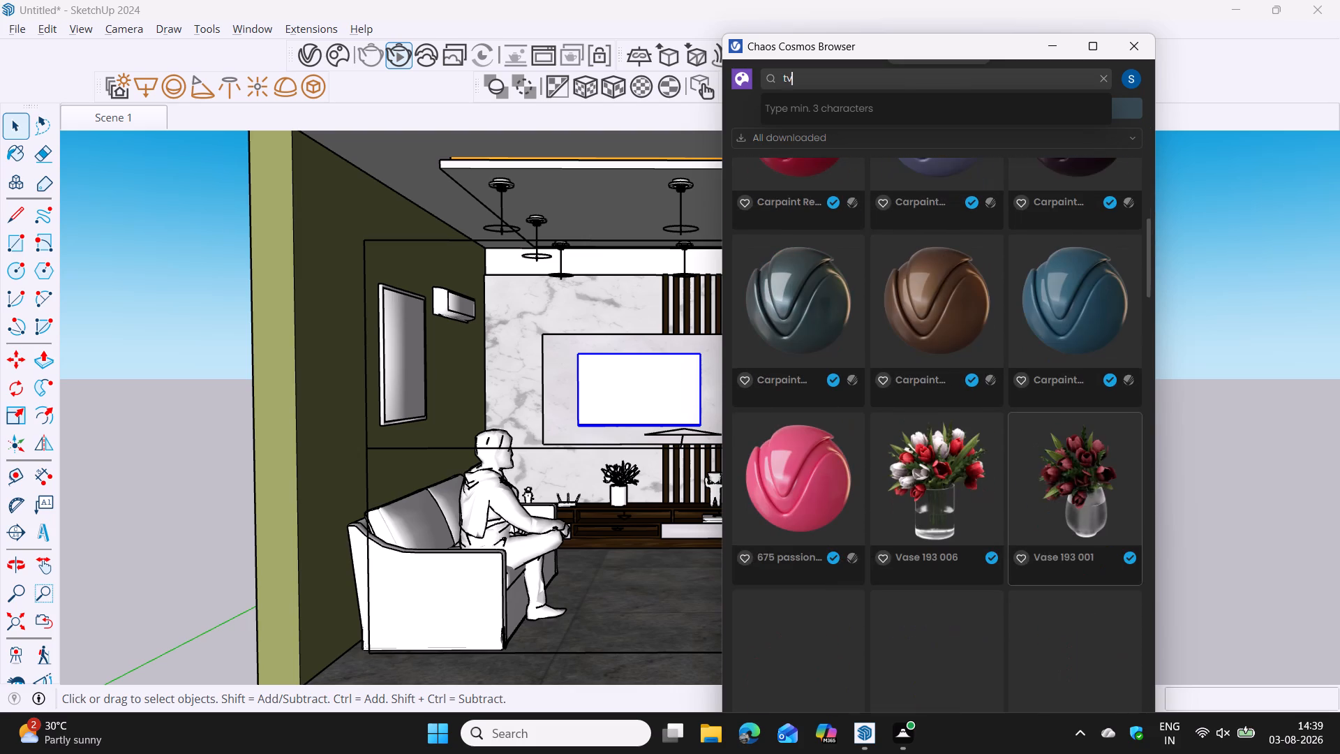
{"action": "scroll", "coordinate": [1019, 487], "scroll_direction": "down", "scroll_amount": 16}
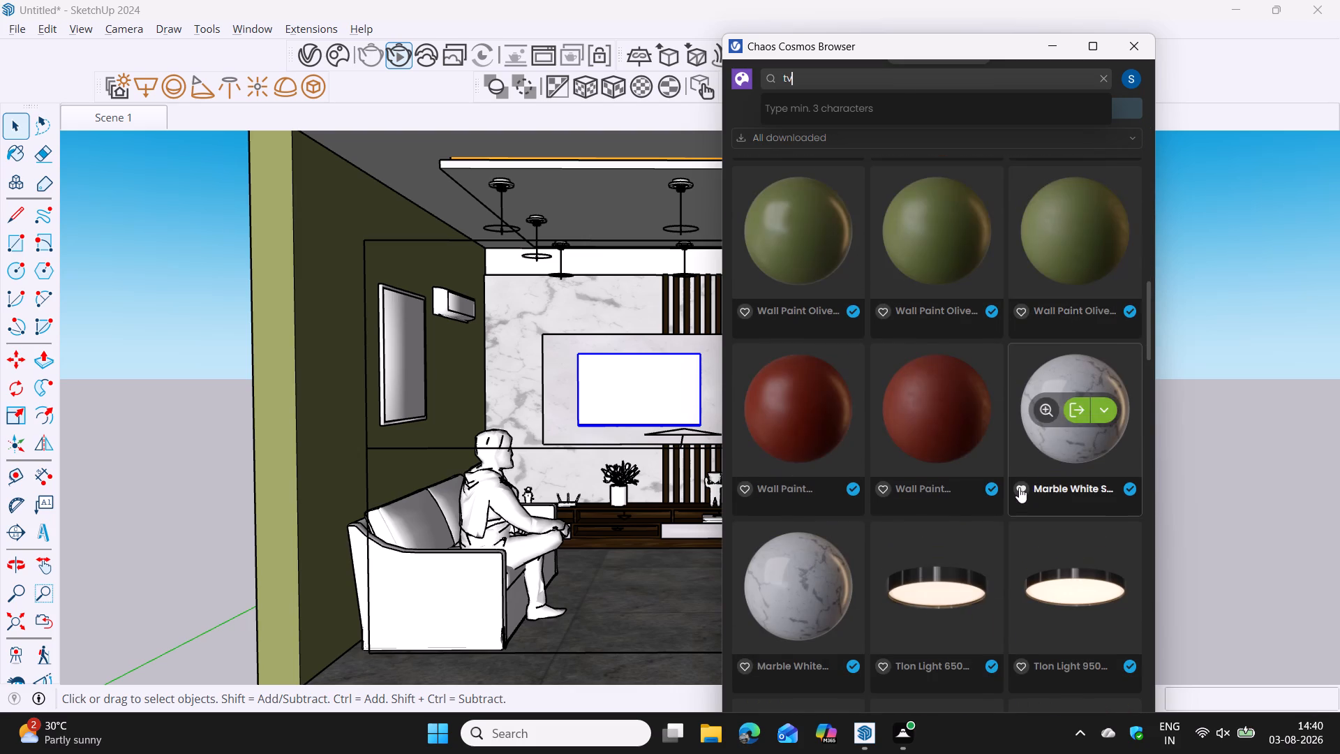
{"action": "scroll", "coordinate": [1019, 487], "scroll_direction": "down", "scroll_amount": 14}
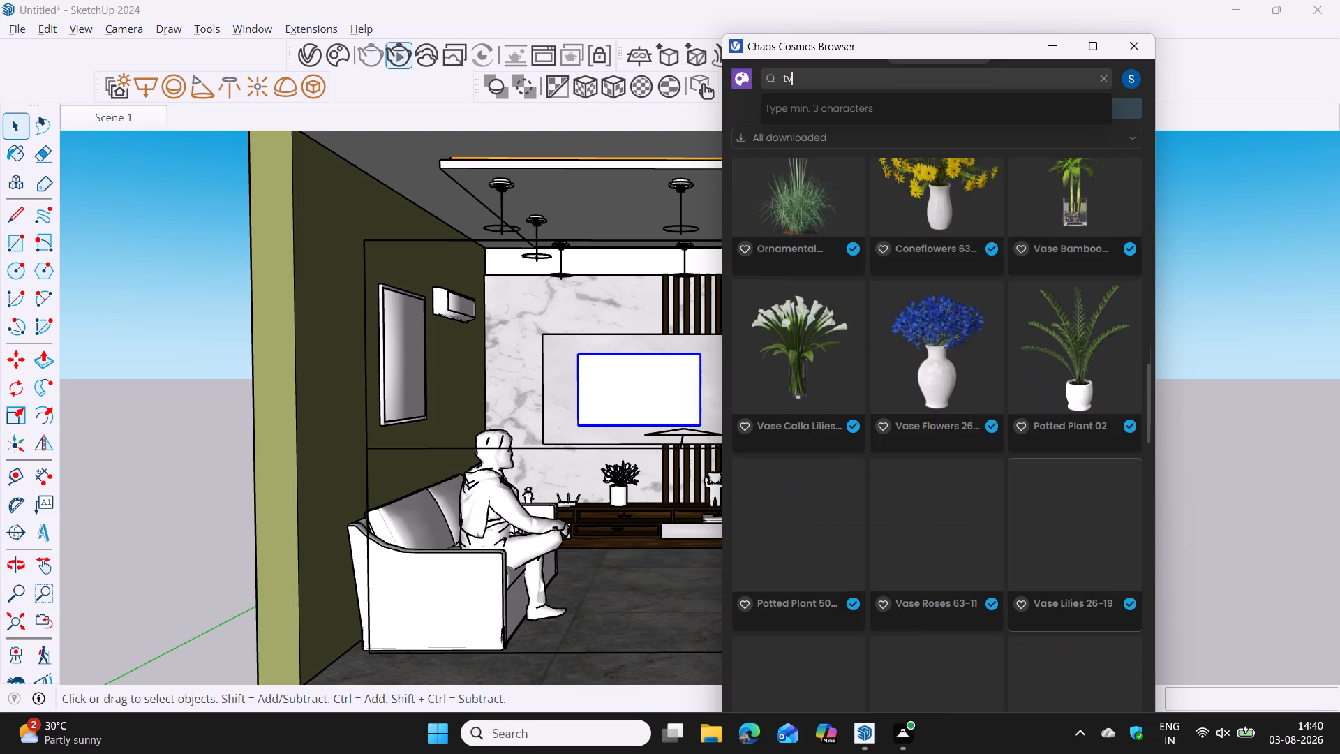
{"action": "scroll", "coordinate": [1019, 487], "scroll_direction": "down", "scroll_amount": 14}
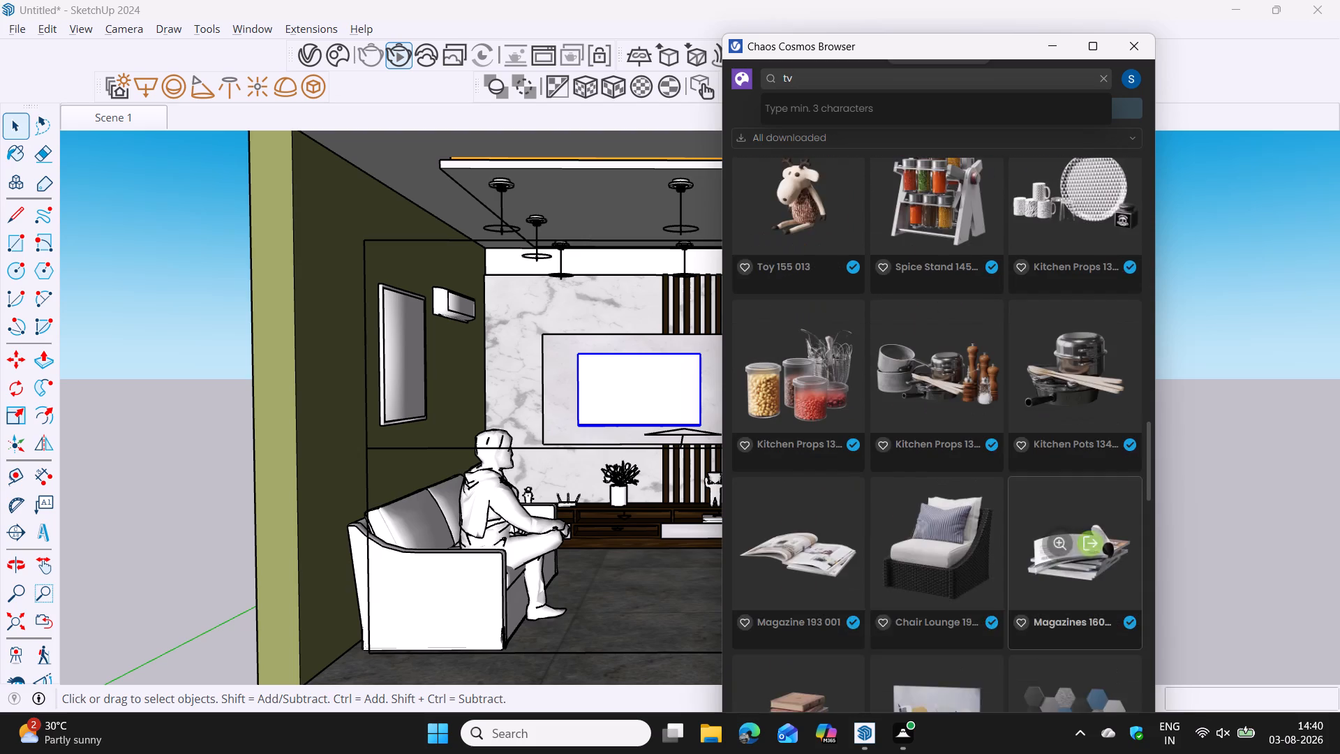
{"action": "scroll", "coordinate": [1019, 487], "scroll_direction": "down", "scroll_amount": 9}
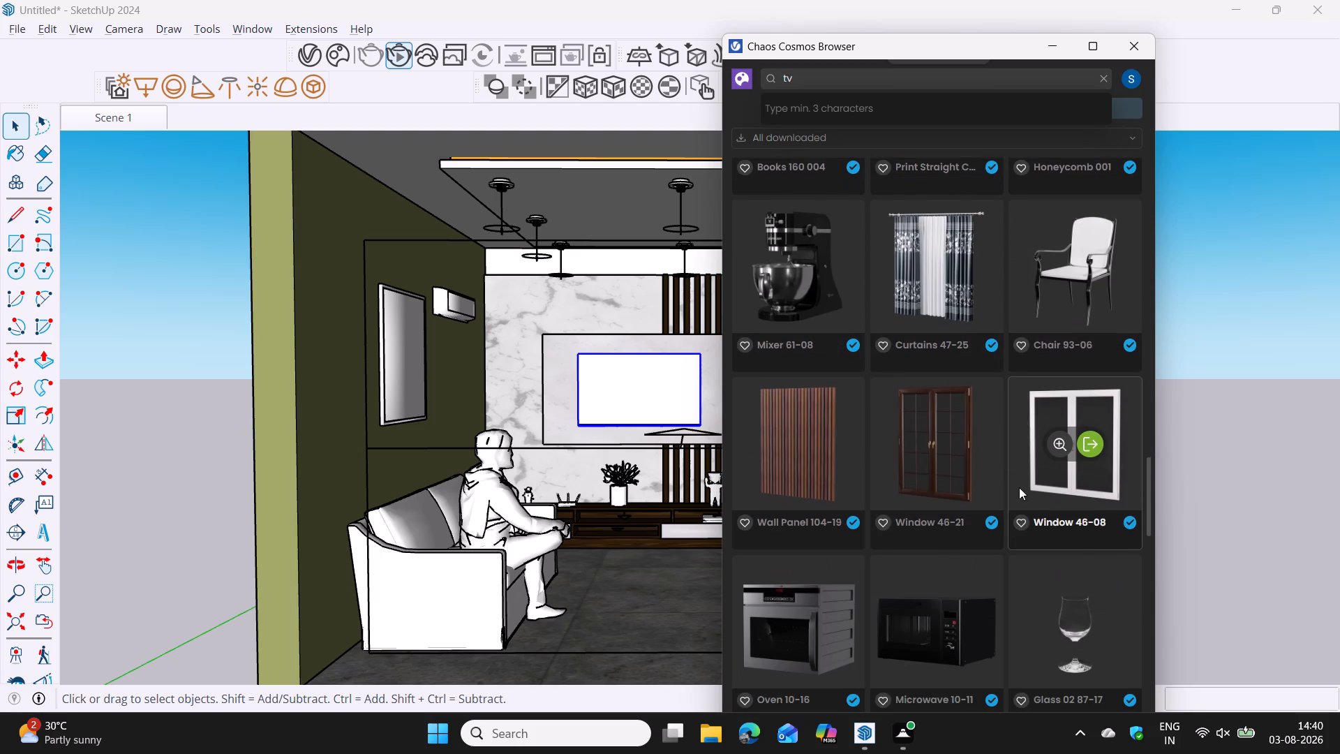
{"action": "scroll", "coordinate": [1019, 487], "scroll_direction": "down", "scroll_amount": 7}
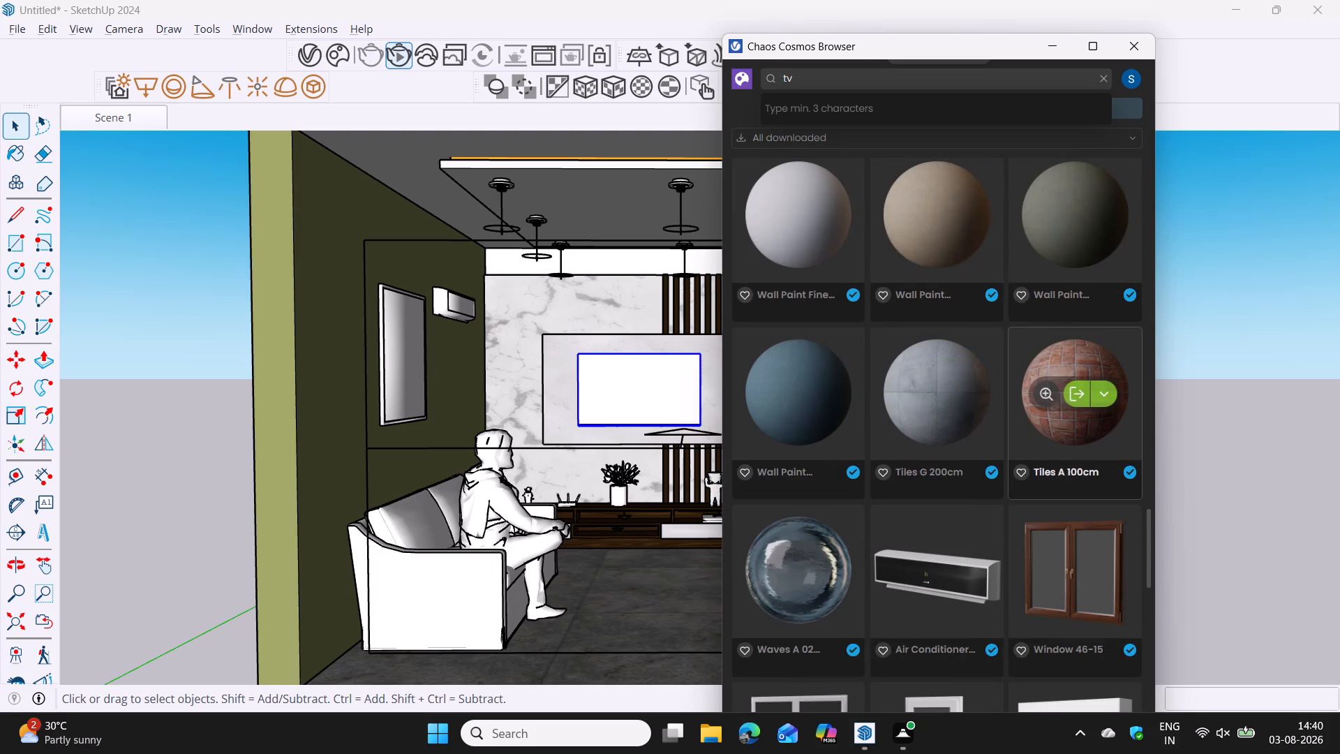
{"action": "scroll", "coordinate": [1019, 487], "scroll_direction": "down", "scroll_amount": 9}
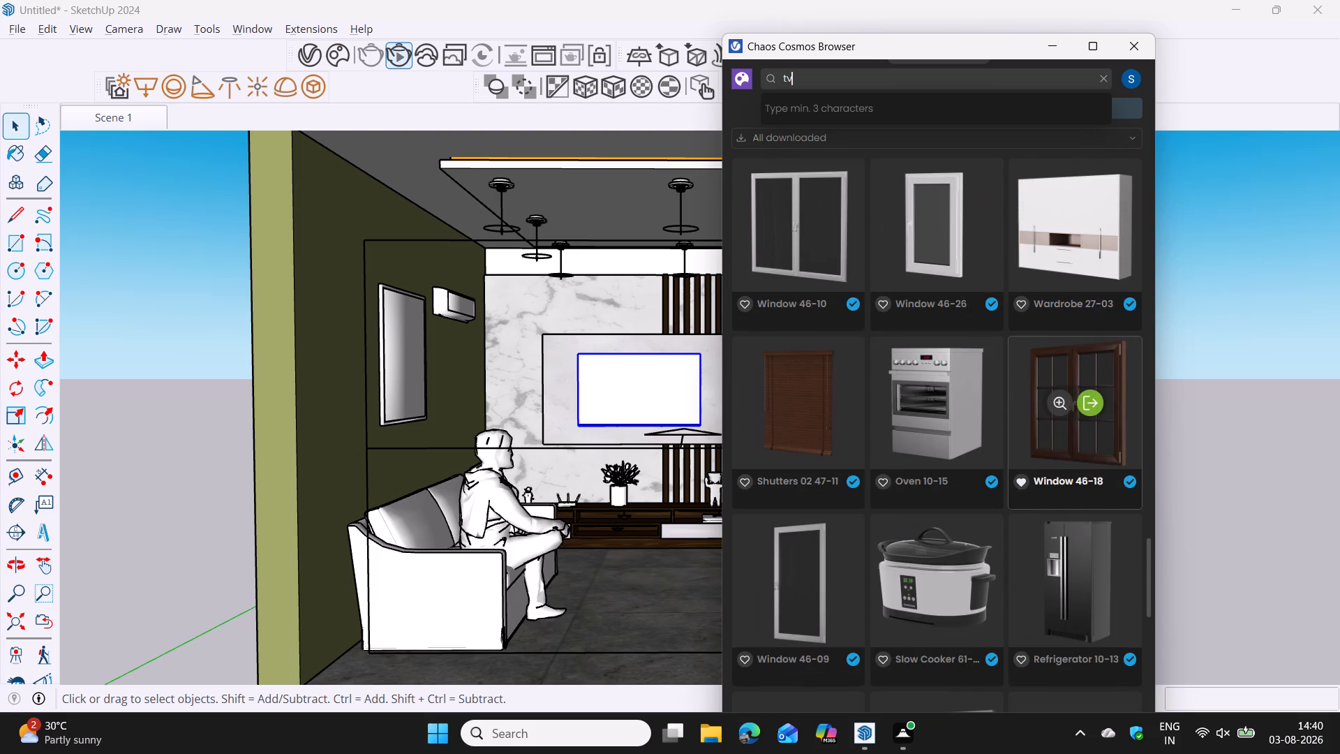
{"action": "scroll", "coordinate": [1019, 487], "scroll_direction": "down", "scroll_amount": 9}
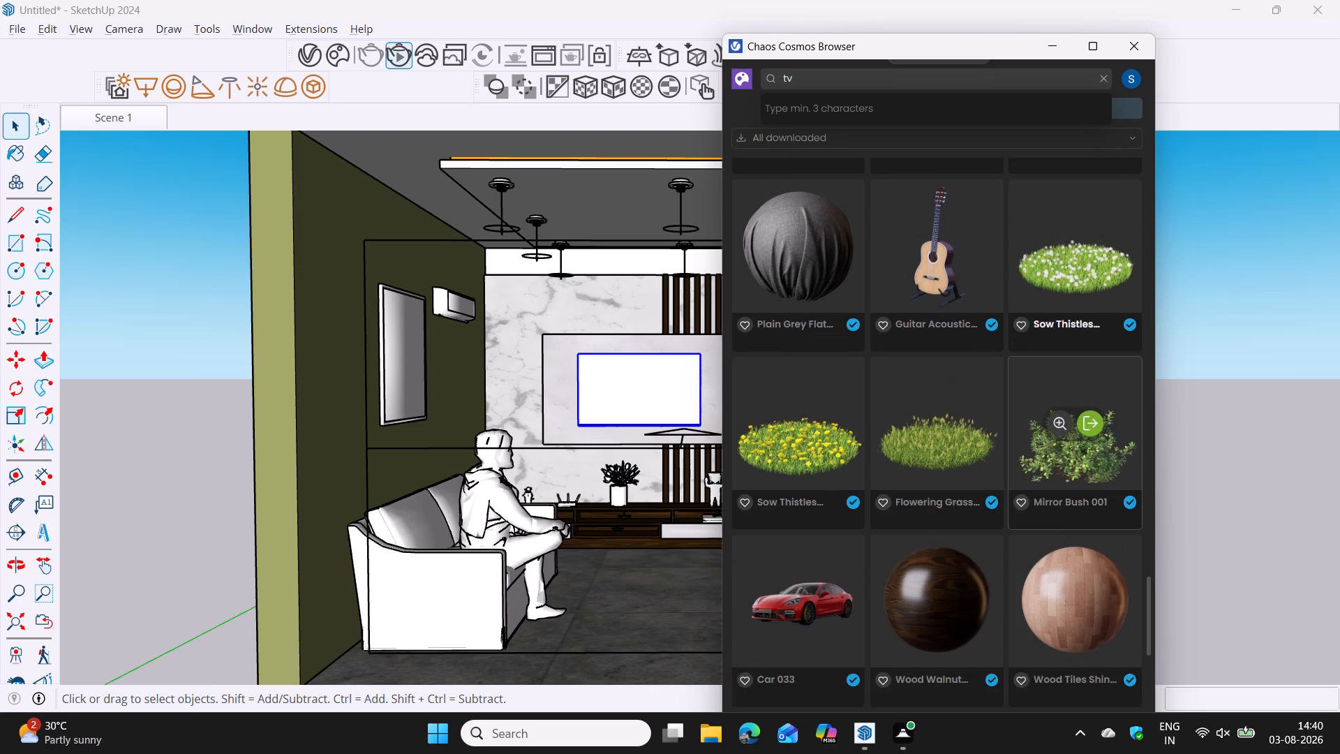
{"action": "scroll", "coordinate": [1019, 487], "scroll_direction": "down", "scroll_amount": 10}
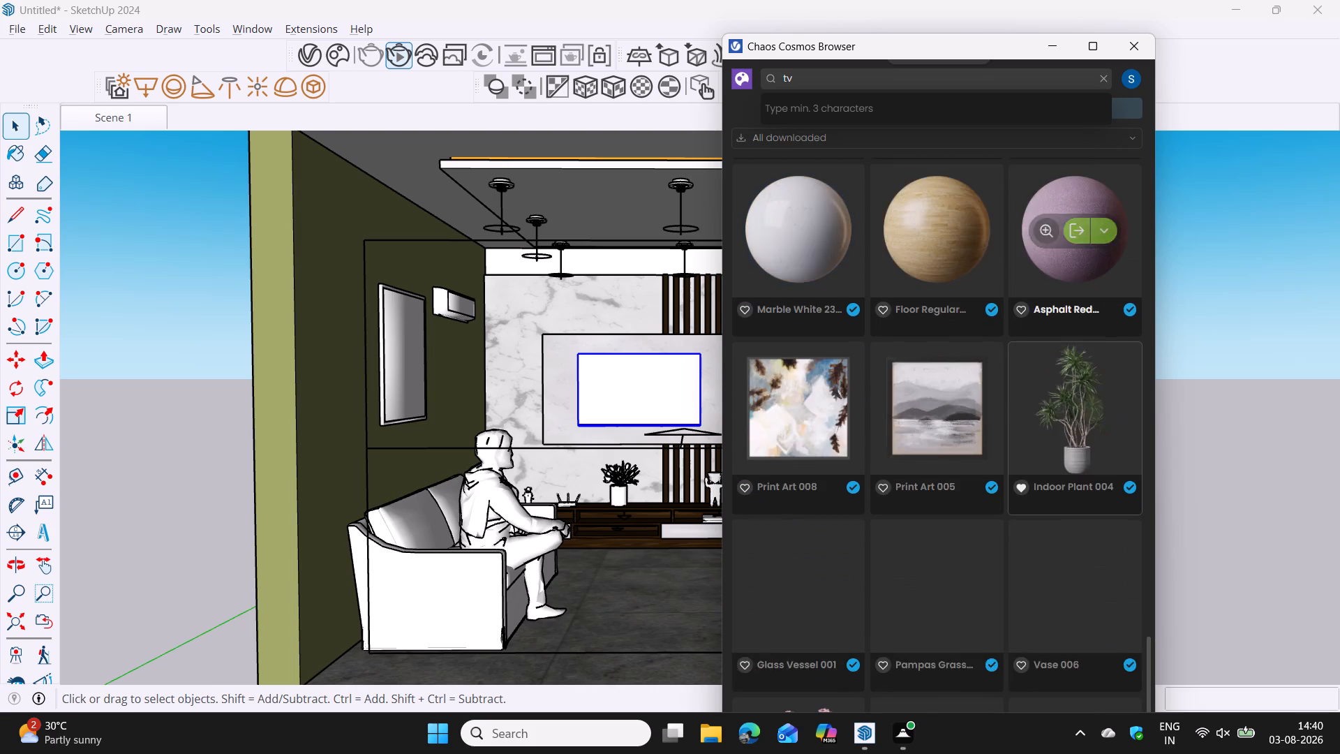
{"action": "scroll", "coordinate": [1019, 487], "scroll_direction": "down", "scroll_amount": 4}
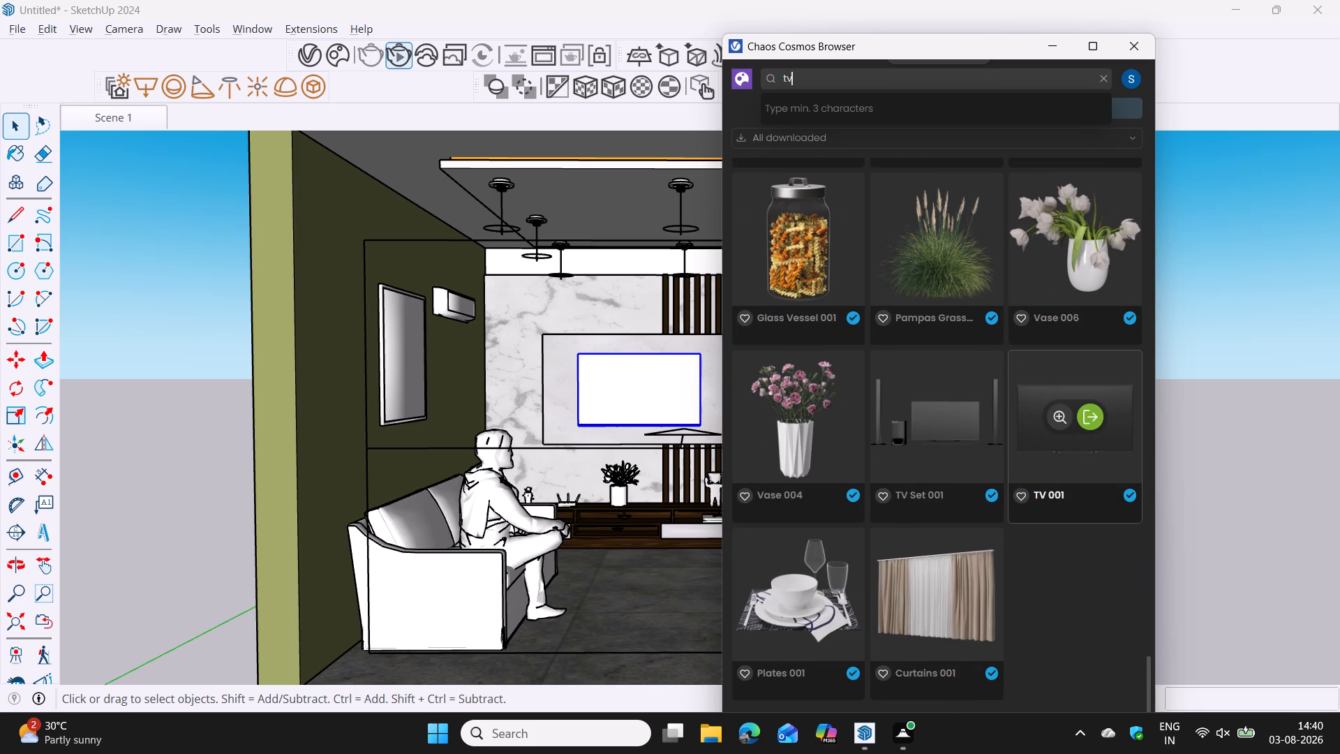
Import the TV 001 model from Chaos Cosmos and place it outside the room, beyond the curtain-side wall.
{"action": "left_click", "coordinate": [600, 395]}
{"action": "right_click", "coordinate": [600, 395]}
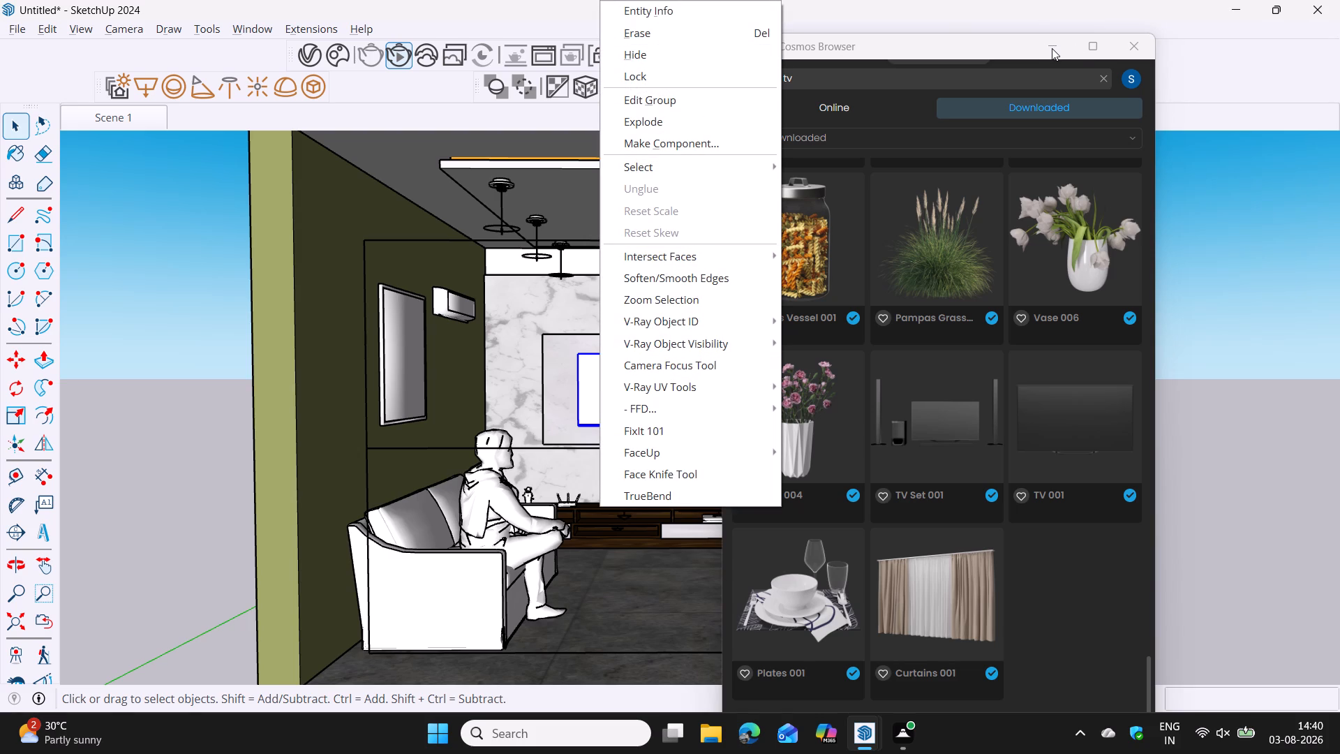
{"action": "left_click", "coordinate": [1066, 424]}
{"action": "left_click", "coordinate": [1092, 417]}
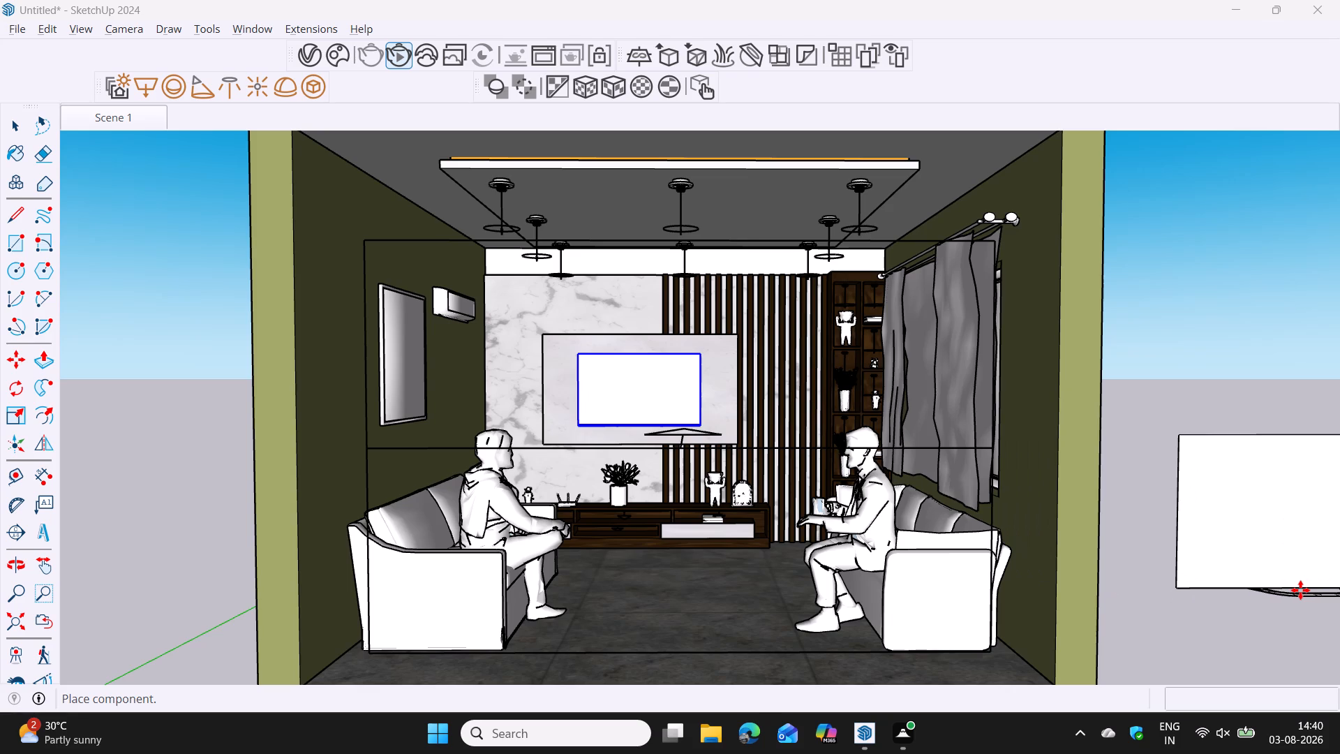
{"action": "left_click", "coordinate": [1300, 590]}
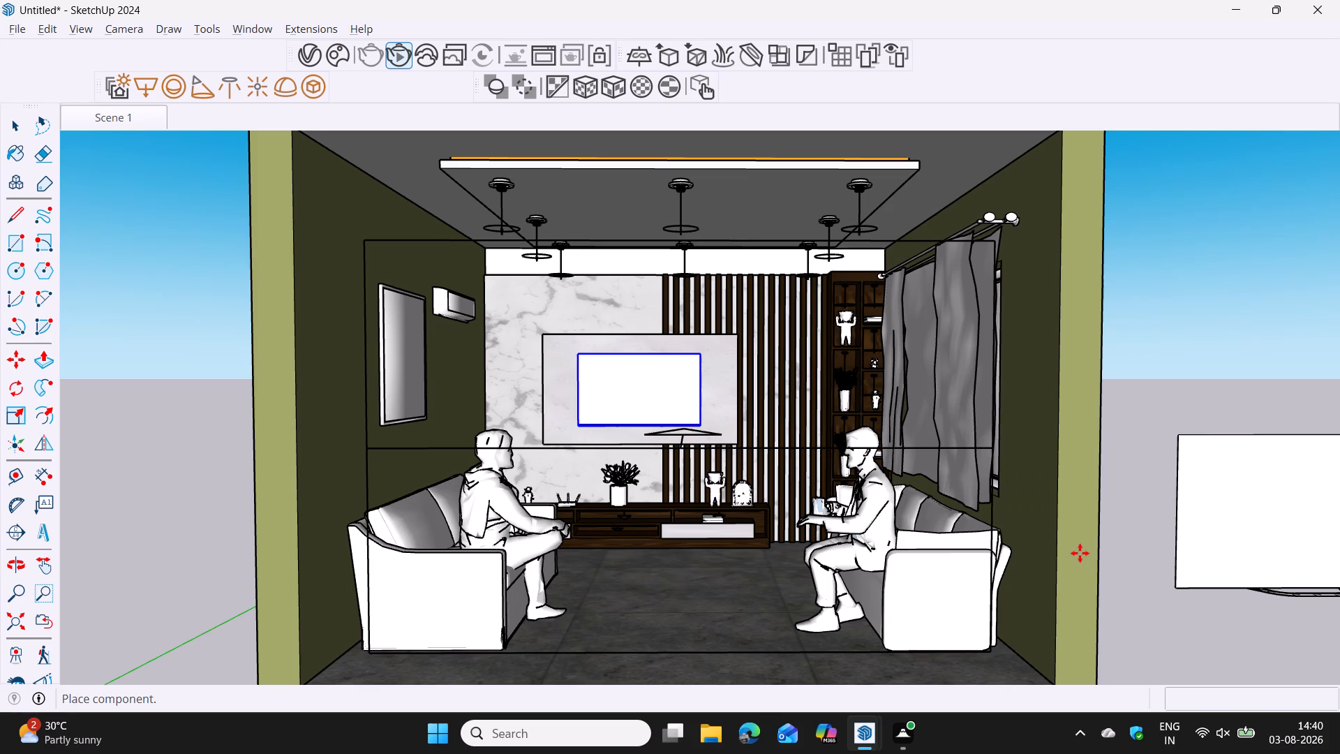
{"action": "key", "text": "Escape"}
{"action": "key", "text": "Escape"}
{"action": "key", "text": "space"}
{"action": "left_click", "coordinate": [1136, 48]}
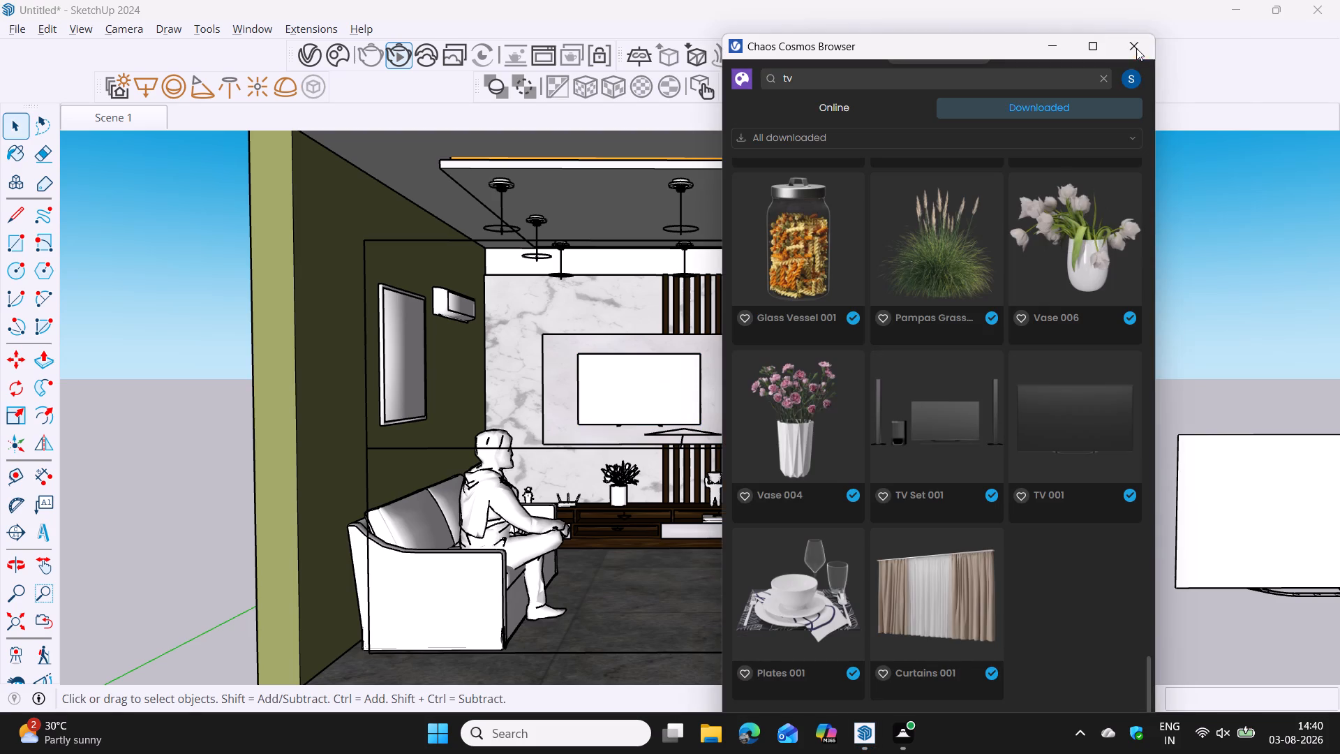
Hide the existing TV mounted on the marble panel.
{"action": "left_click", "coordinate": [611, 402]}
{"action": "right_click", "coordinate": [611, 402]}
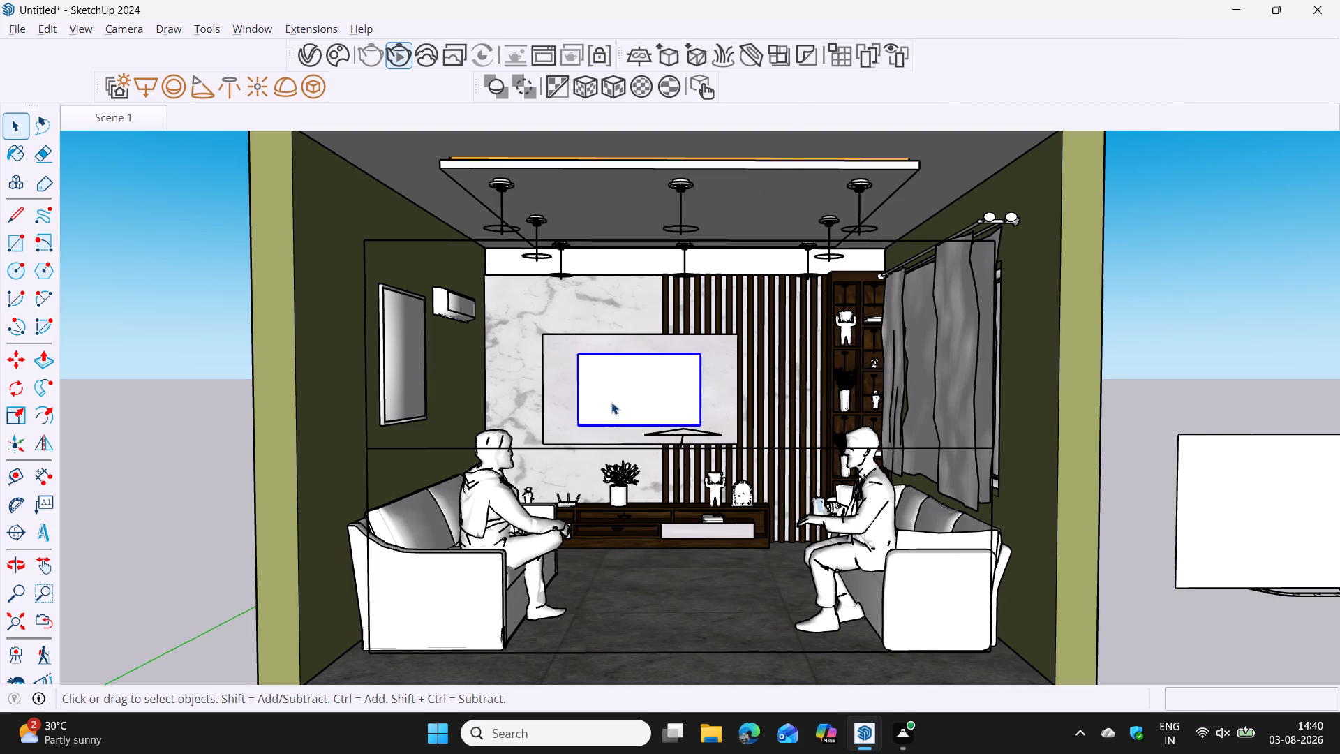
{"action": "left_click", "coordinate": [687, 54]}
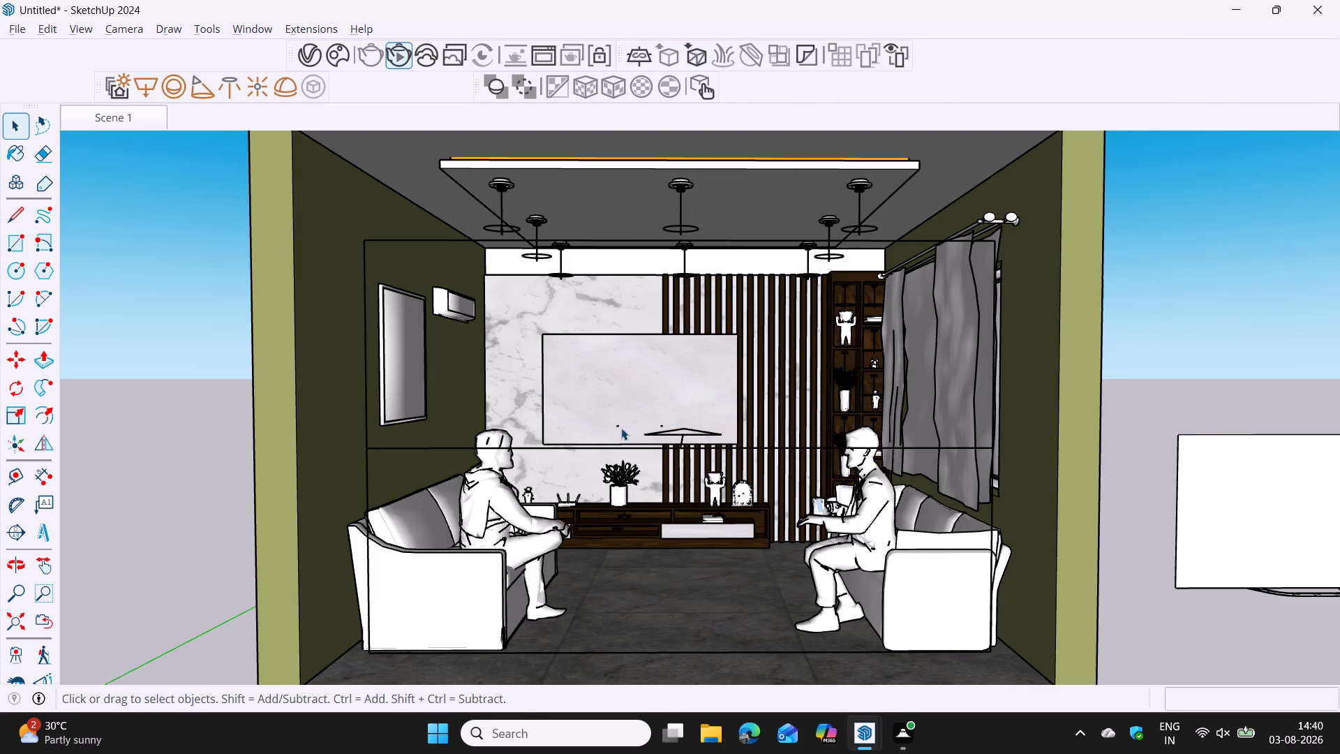
Delete the two small leftover line fragments on the lower part of the raised marble TV panel.
{"action": "scroll", "coordinate": [618, 427], "scroll_direction": "up", "scroll_amount": 4}
{"action": "middle_click_drag", "start_coordinate": [620, 424], "coordinate": [625, 451]}
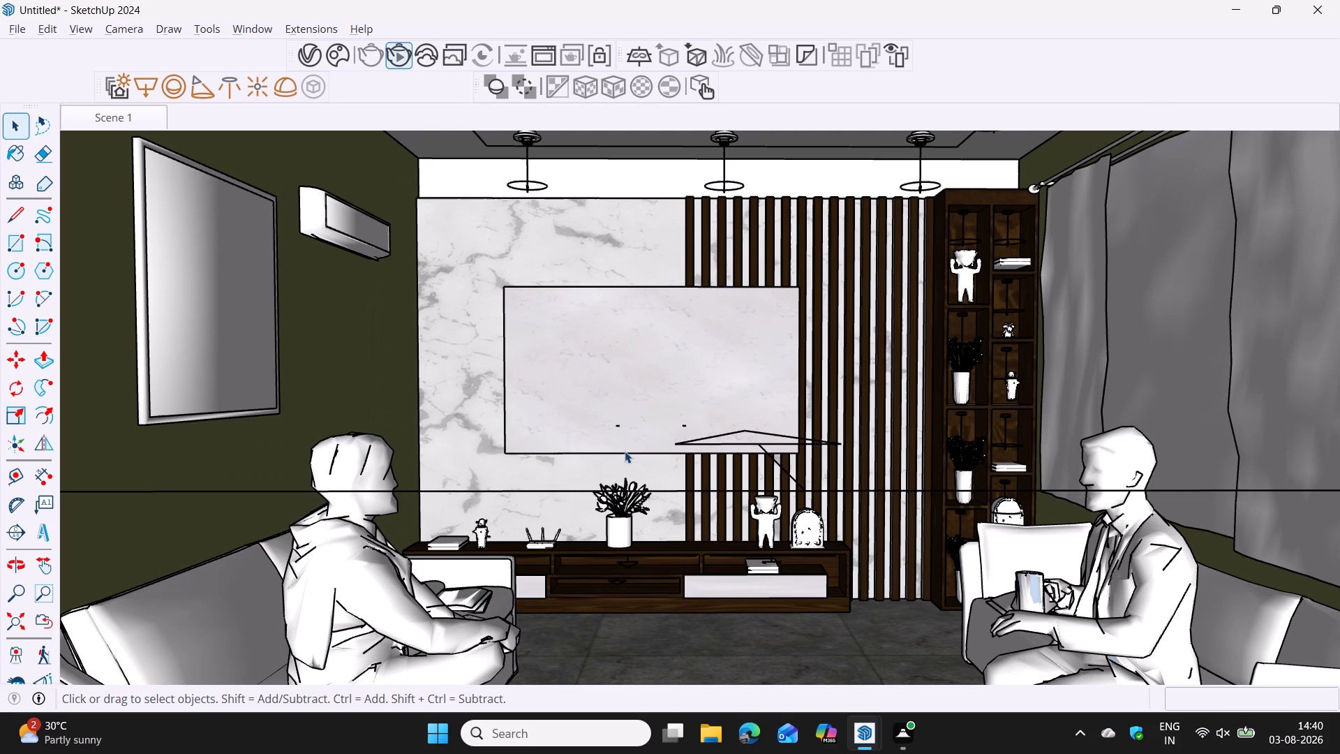
{"action": "middle_click_drag", "start_coordinate": [625, 451], "coordinate": [612, 475]}
{"action": "scroll", "coordinate": [626, 447], "scroll_direction": "up", "scroll_amount": 16}
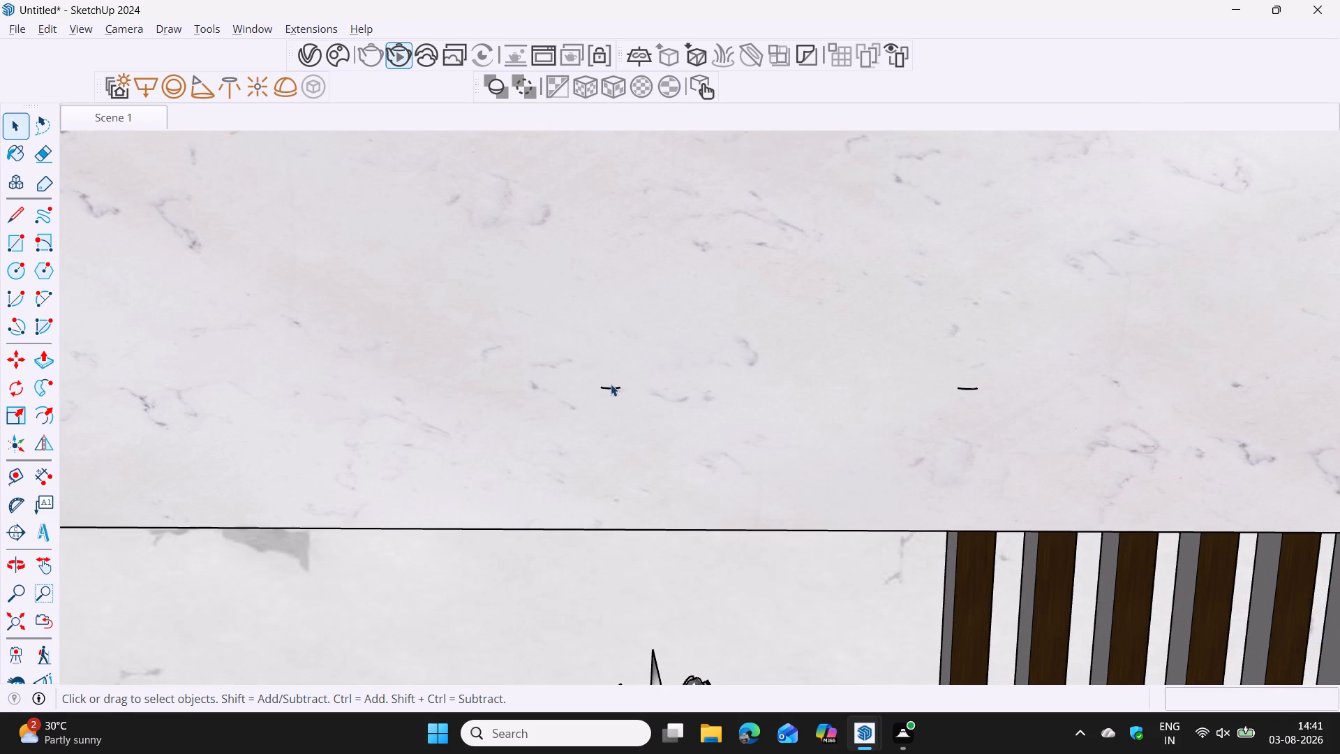
{"action": "left_click", "coordinate": [608, 387]}
{"action": "double_click", "coordinate": [608, 388]}
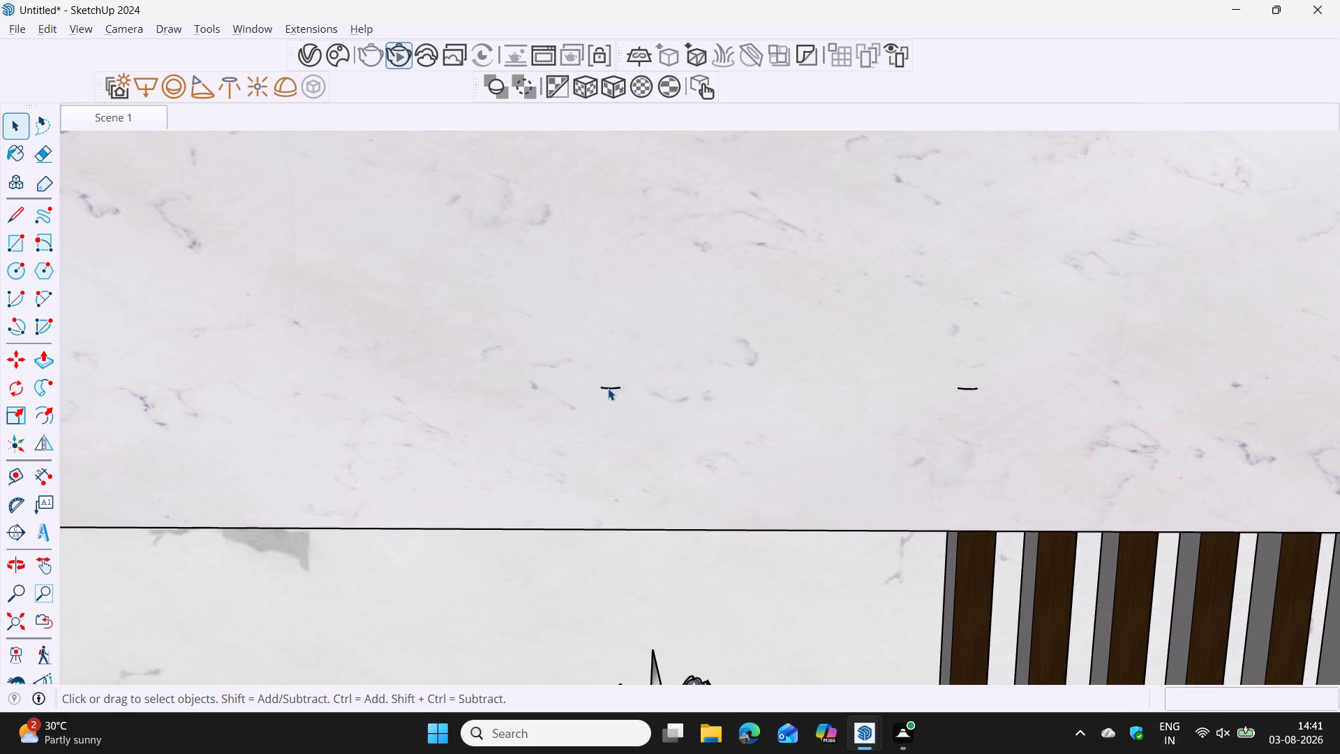
{"action": "left_click", "coordinate": [609, 388]}
{"action": "triple_click", "coordinate": [609, 388]}
{"action": "key", "text": "Delete"}
{"action": "left_click", "coordinate": [967, 390]}
{"action": "double_click", "coordinate": [967, 389]}
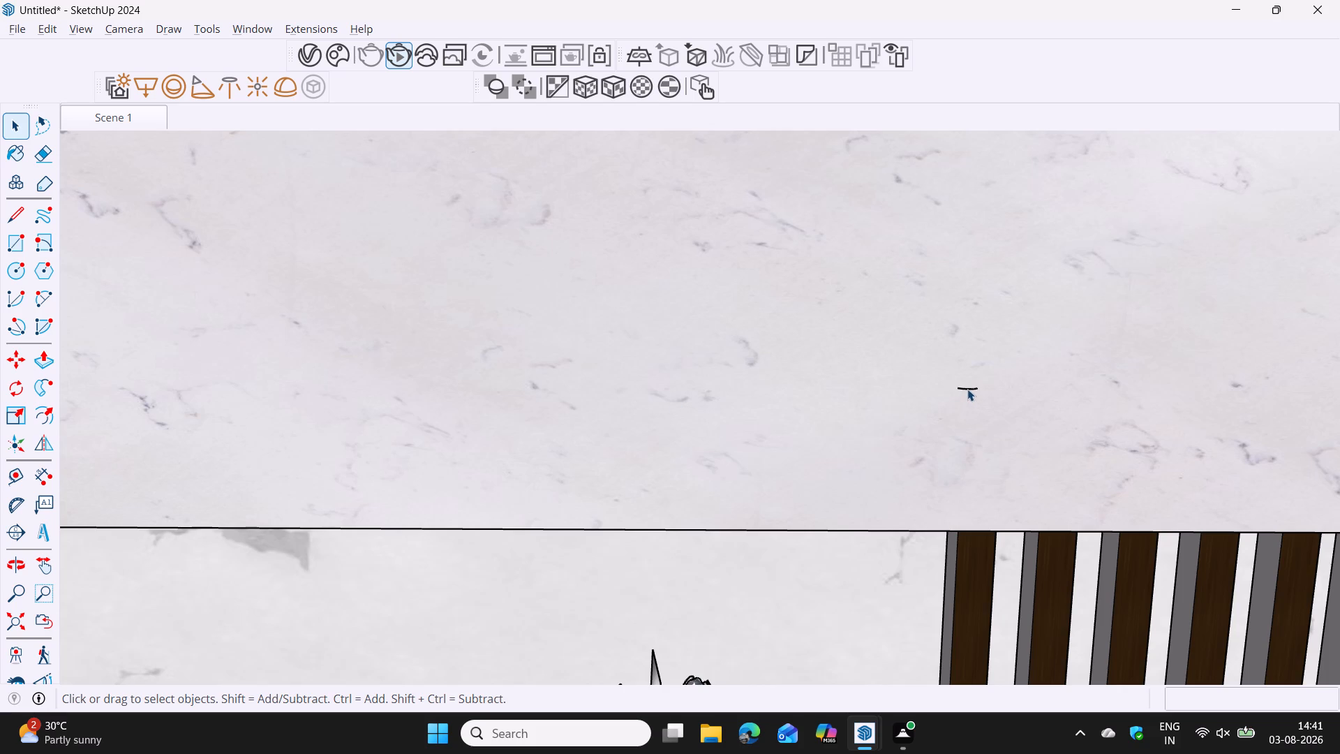
{"action": "triple_click", "coordinate": [967, 389]}
{"action": "key", "text": "Delete"}
Stop the running render in the V-Ray Frame Buffer and close the render window.
{"action": "scroll", "coordinate": [795, 466], "scroll_direction": "down", "scroll_amount": 6}
{"action": "scroll", "coordinate": [789, 515], "scroll_direction": "up", "scroll_amount": 3}
{"action": "scroll", "coordinate": [788, 519], "scroll_direction": "down", "scroll_amount": 13}
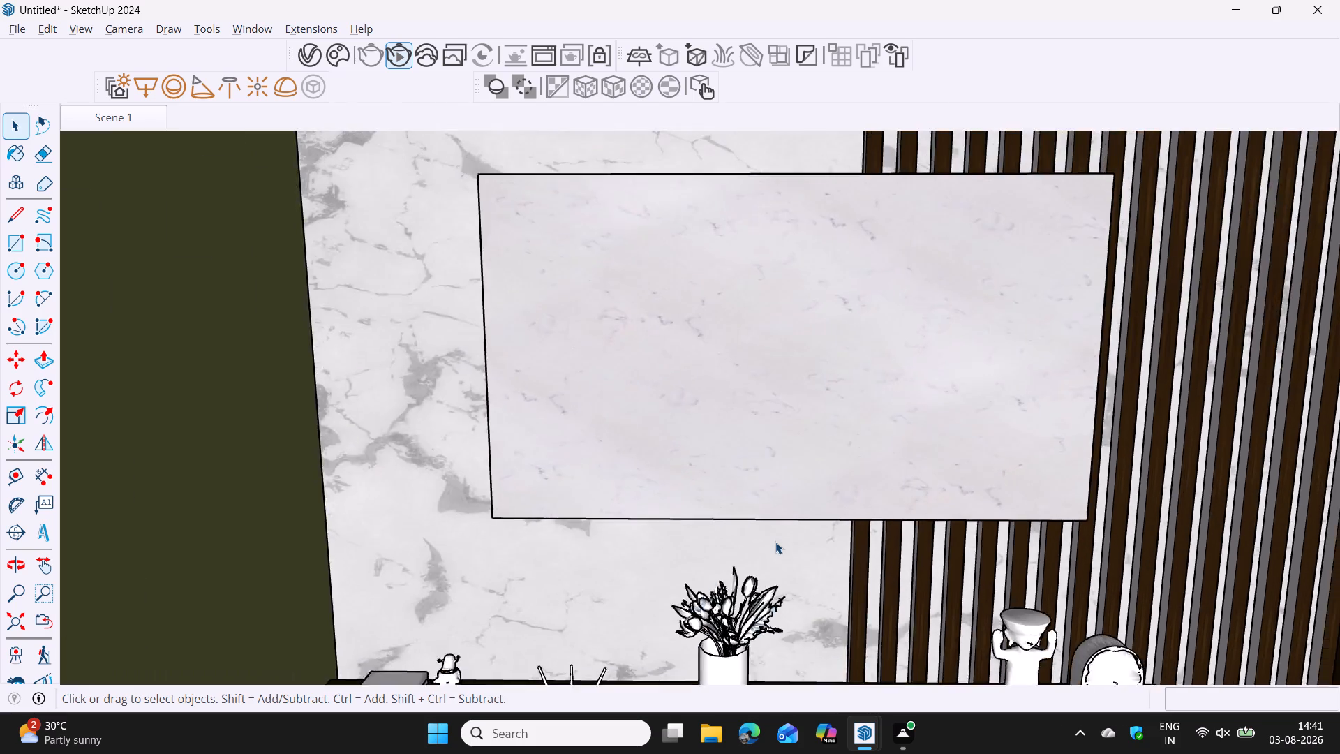
{"action": "scroll", "coordinate": [775, 542], "scroll_direction": "down", "scroll_amount": 1}
{"action": "key", "text": "alt+Tab"}
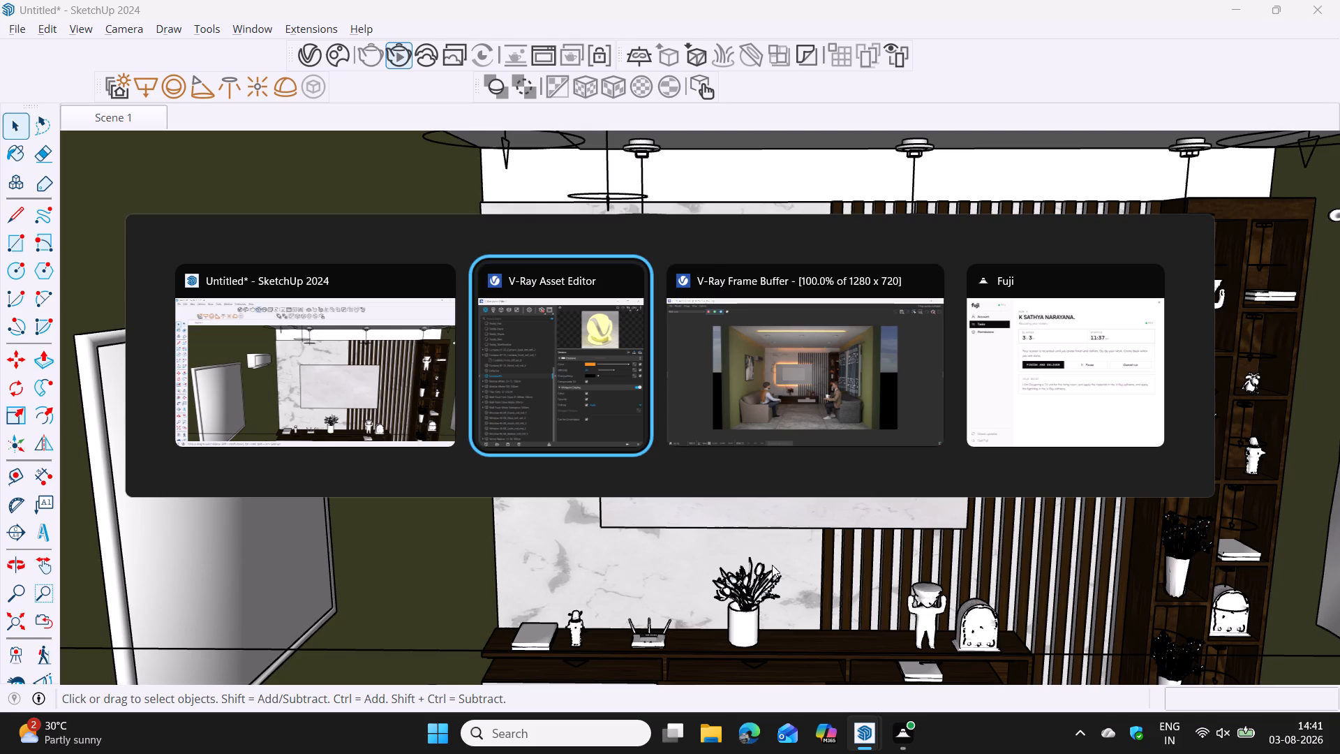
{"action": "key", "text": "alt+Tab"}
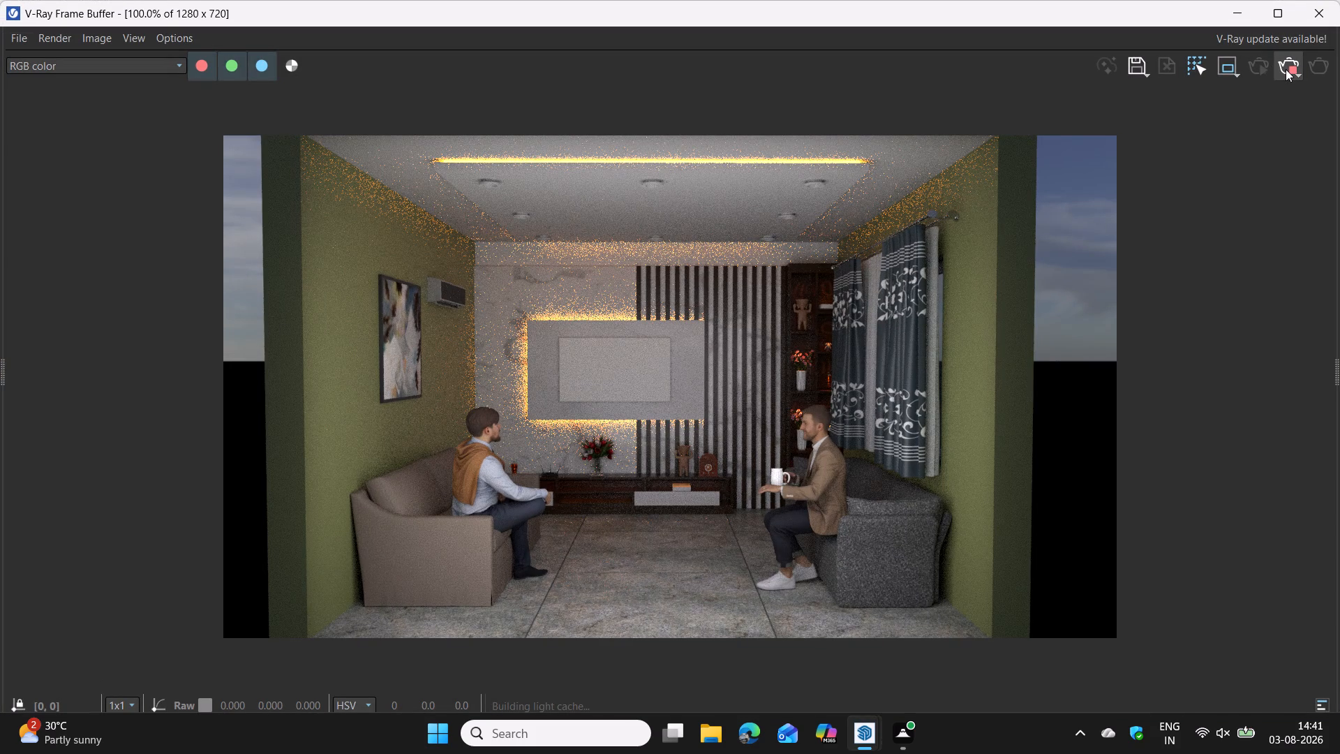
{"action": "left_click", "coordinate": [1286, 69]}
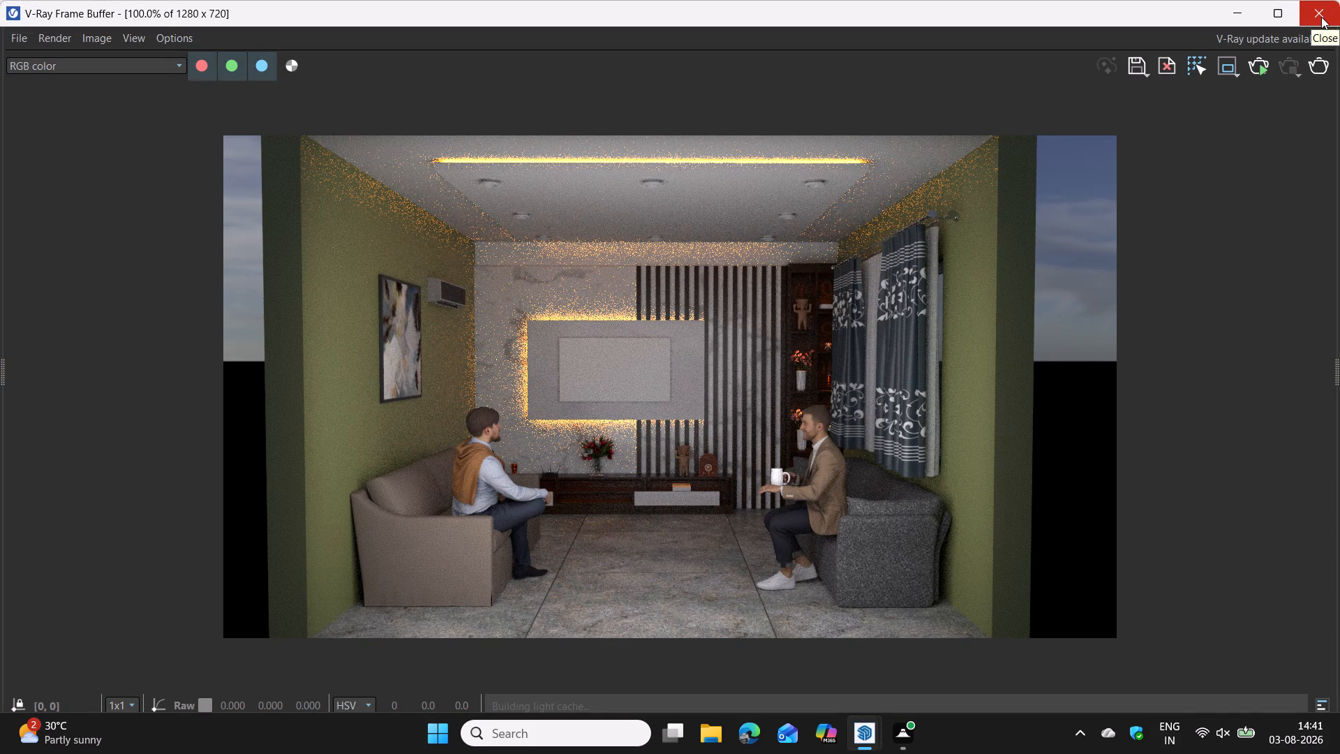
{"action": "left_click", "coordinate": [1321, 17]}
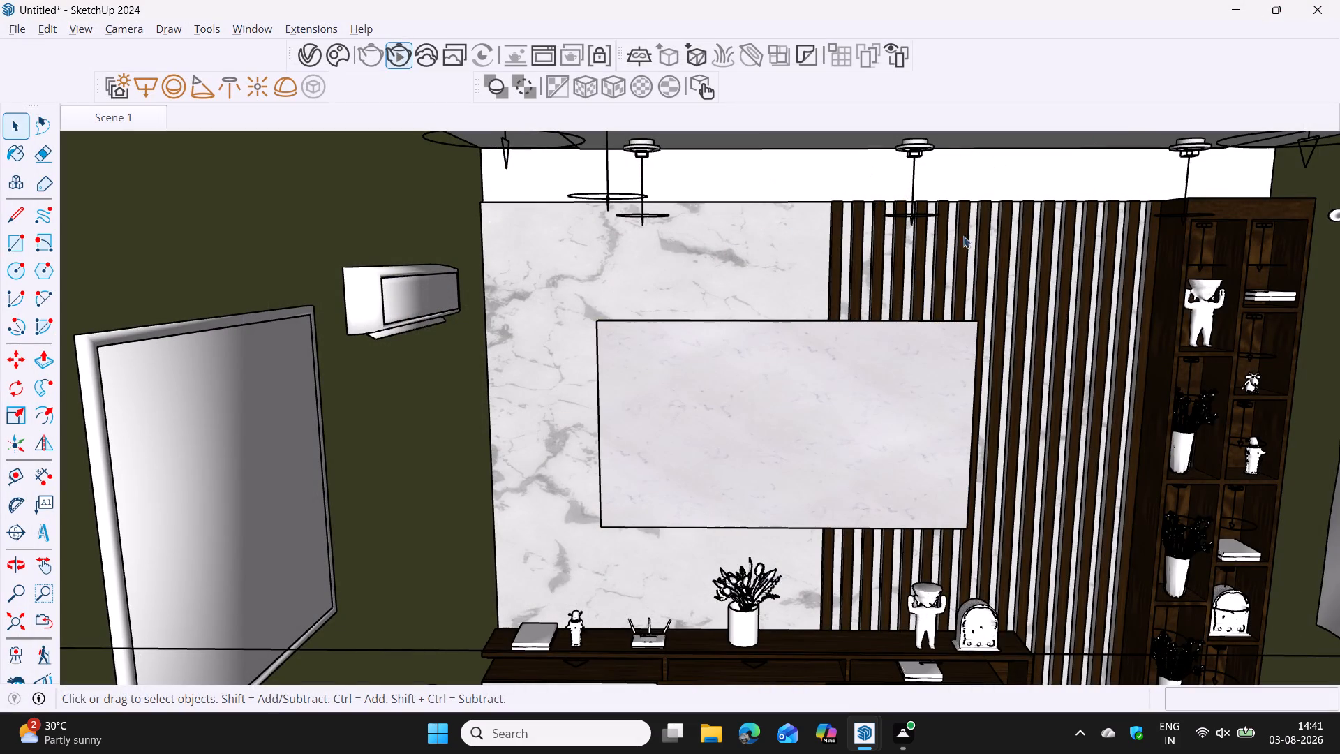
Stop the still active V-Ray render from the Asset Editor, switch to the scene materials list, and minimize the editor.
{"action": "scroll", "coordinate": [1028, 202], "scroll_direction": "down", "scroll_amount": 6}
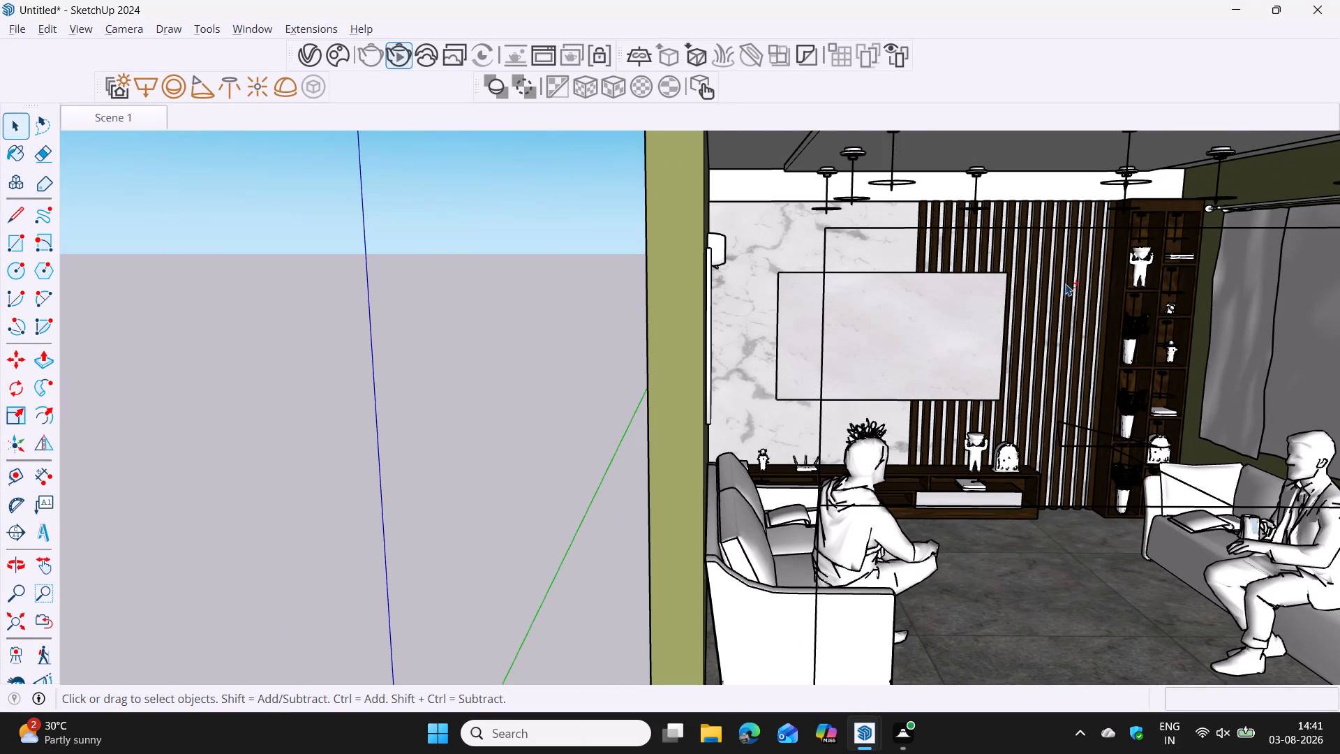
{"action": "middle_click_drag", "start_coordinate": [1065, 283], "coordinate": [757, 281], "text": "shift"}
{"action": "scroll", "coordinate": [757, 281], "scroll_direction": "up", "scroll_amount": 1}
{"action": "scroll", "coordinate": [757, 281], "scroll_direction": "down", "scroll_amount": 5}
{"action": "scroll", "coordinate": [911, 371], "scroll_direction": "down", "scroll_amount": 4}
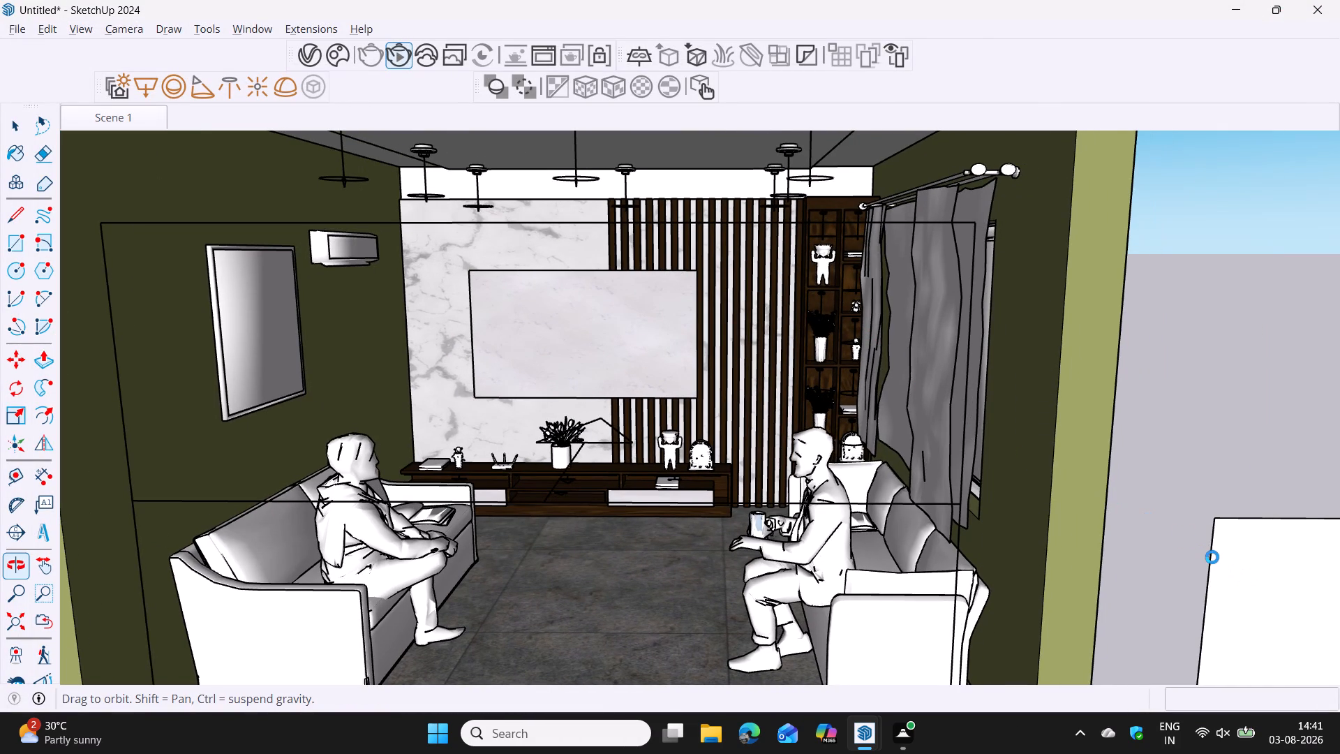
{"action": "key", "text": "alt+Tab"}
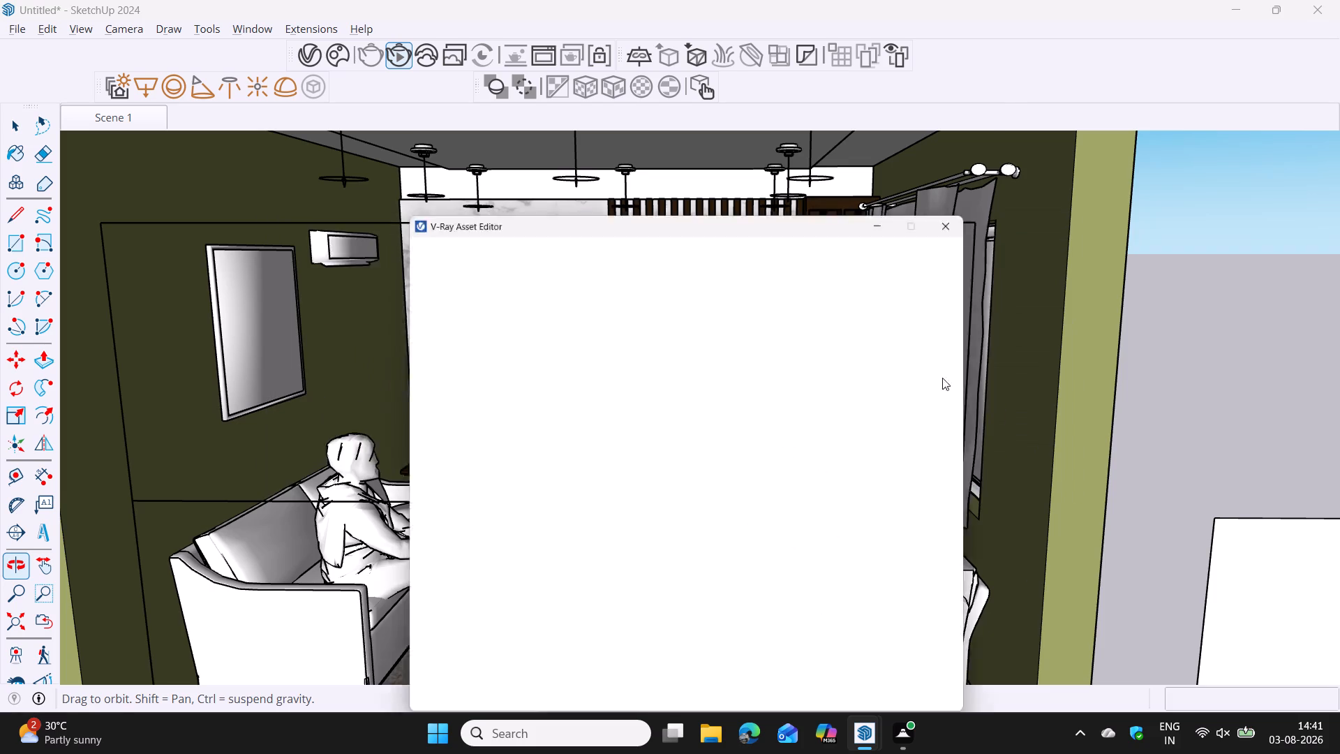
{"action": "left_click", "coordinate": [583, 169]}
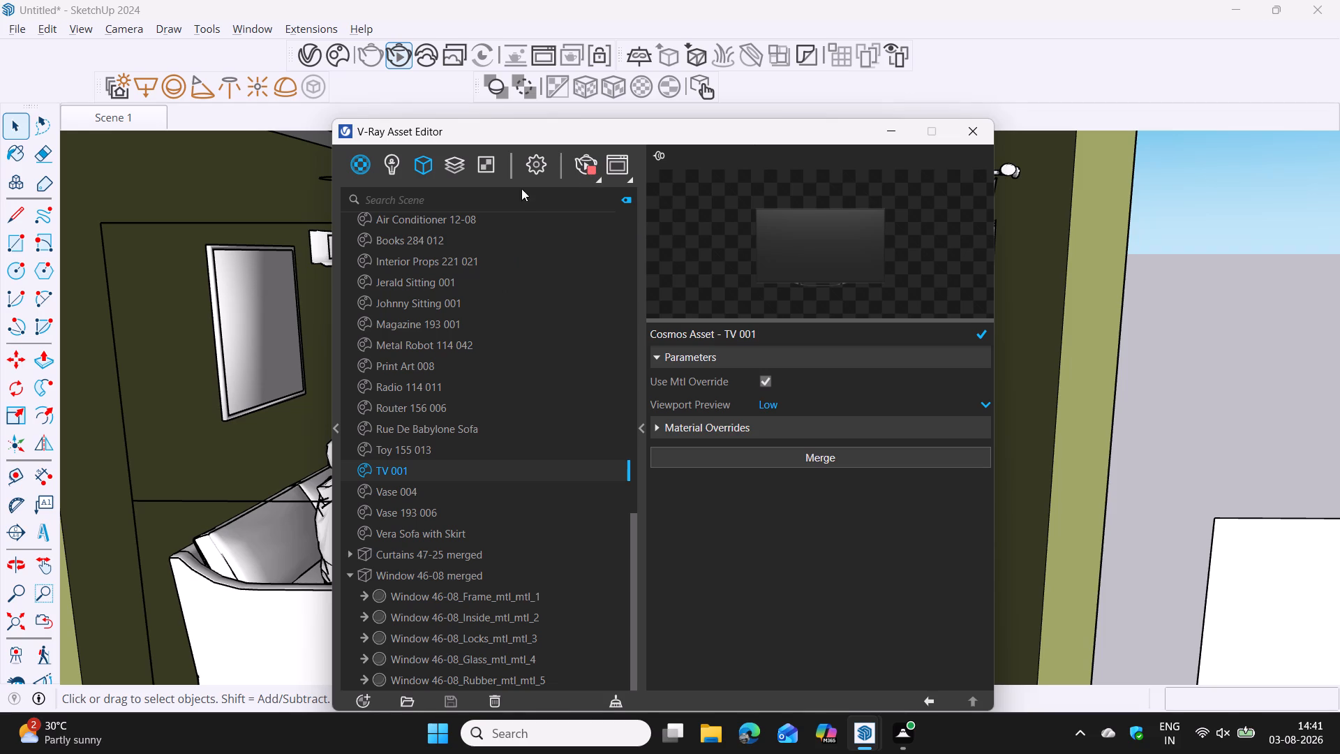
{"action": "left_click", "coordinate": [599, 180]}
{"action": "left_click", "coordinate": [599, 180]}
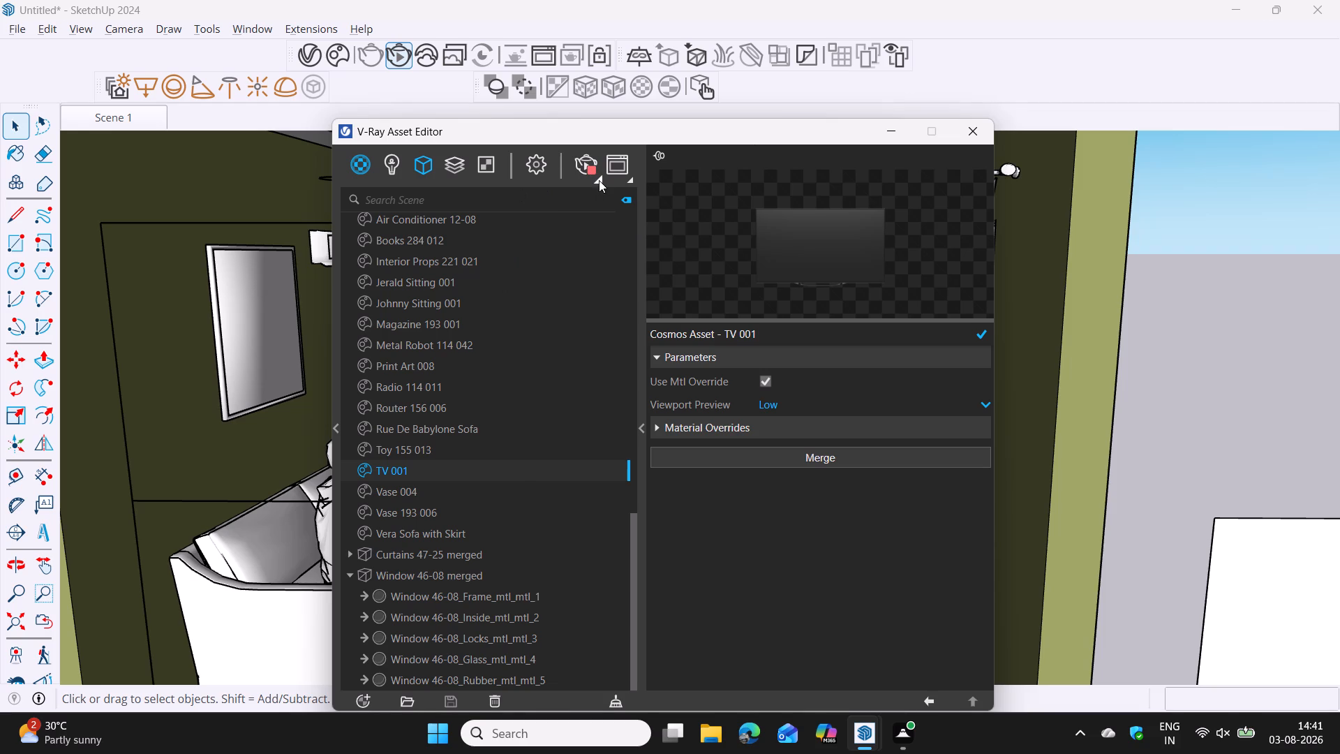
{"action": "left_click", "coordinate": [590, 168]}
{"action": "left_click_drag", "start_coordinate": [792, 135], "coordinate": [953, 144]}
{"action": "left_click", "coordinate": [521, 176]}
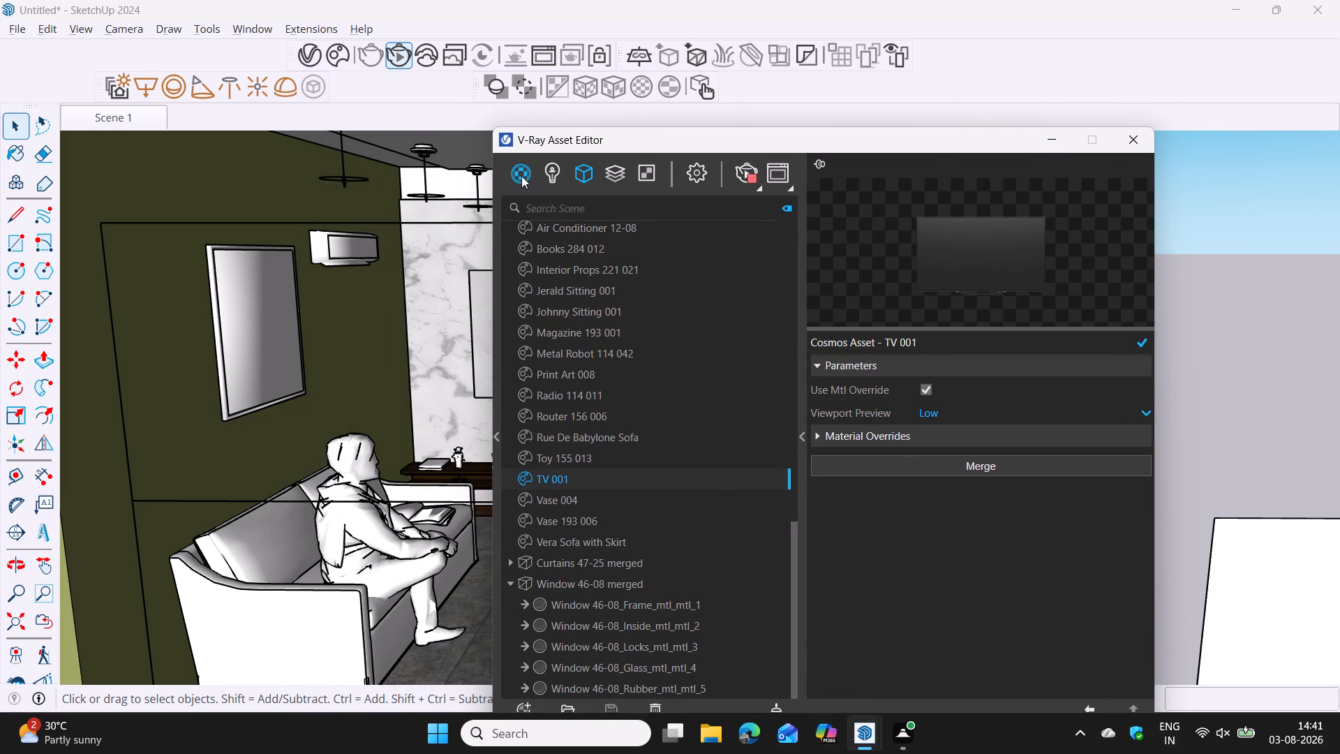
{"action": "left_click", "coordinate": [549, 170]}
{"action": "left_click", "coordinate": [512, 175]}
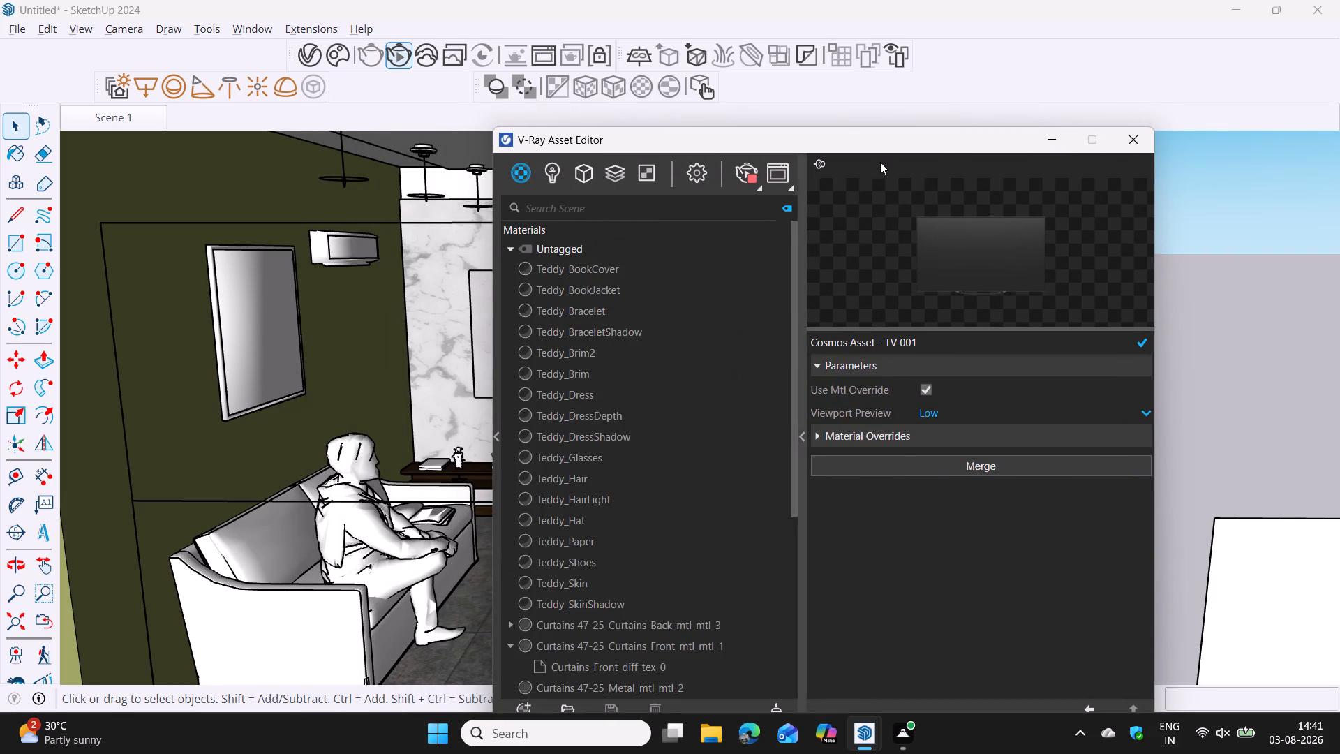
{"action": "left_click", "coordinate": [1055, 137]}
Hide the ceiling group to open the room from above for placing the TV.
{"action": "left_click", "coordinate": [1249, 587]}
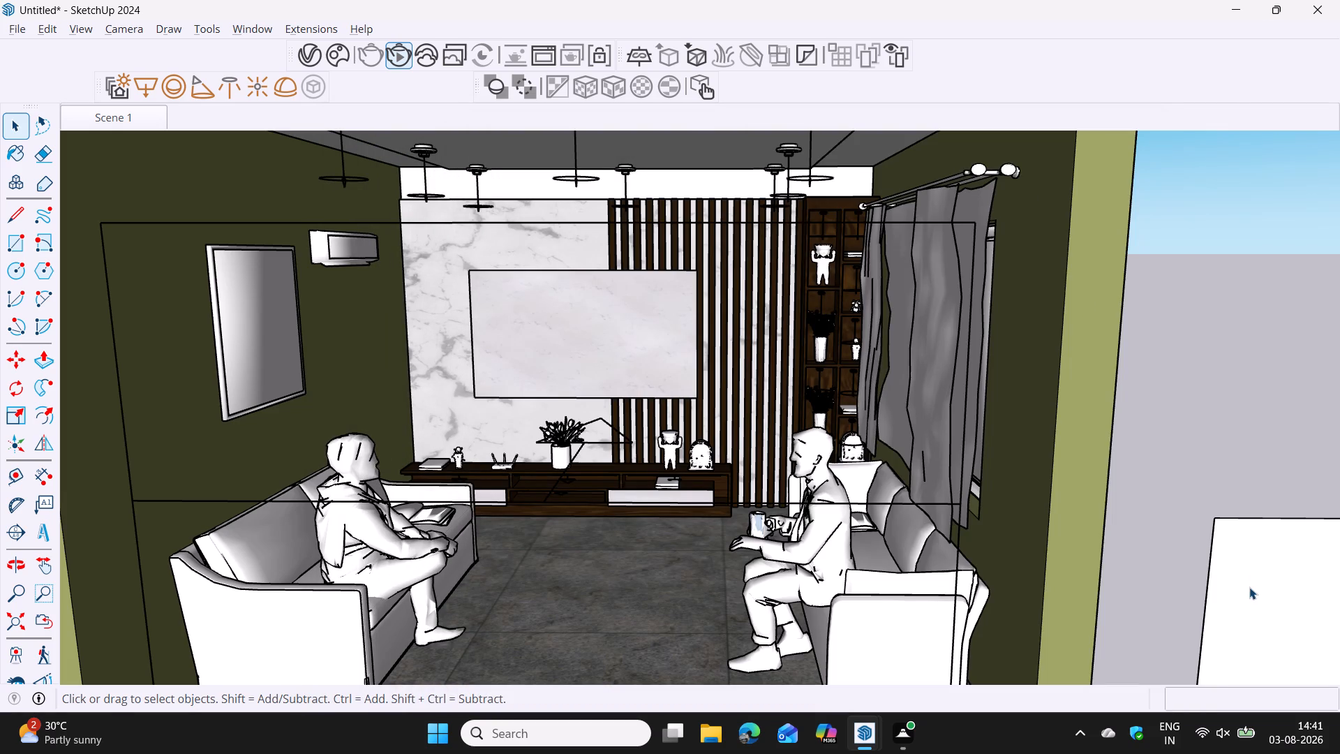
{"action": "scroll", "coordinate": [1260, 602], "scroll_direction": "down", "scroll_amount": 6}
{"action": "middle_click_drag", "start_coordinate": [1260, 602], "coordinate": [1239, 592], "text": "shift"}
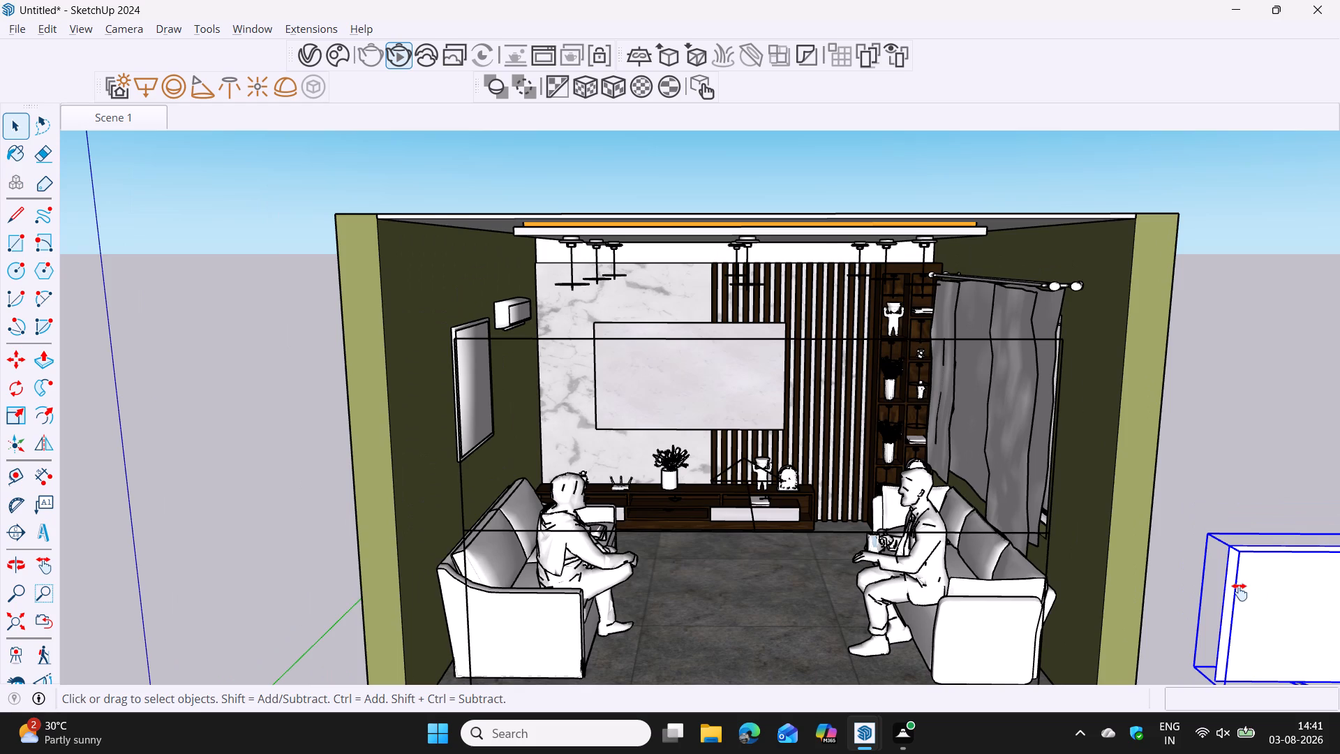
{"action": "middle_click_drag", "start_coordinate": [1239, 592], "coordinate": [1000, 482], "text": "shift"}
{"action": "middle_click_drag", "start_coordinate": [1037, 484], "coordinate": [1050, 547]}
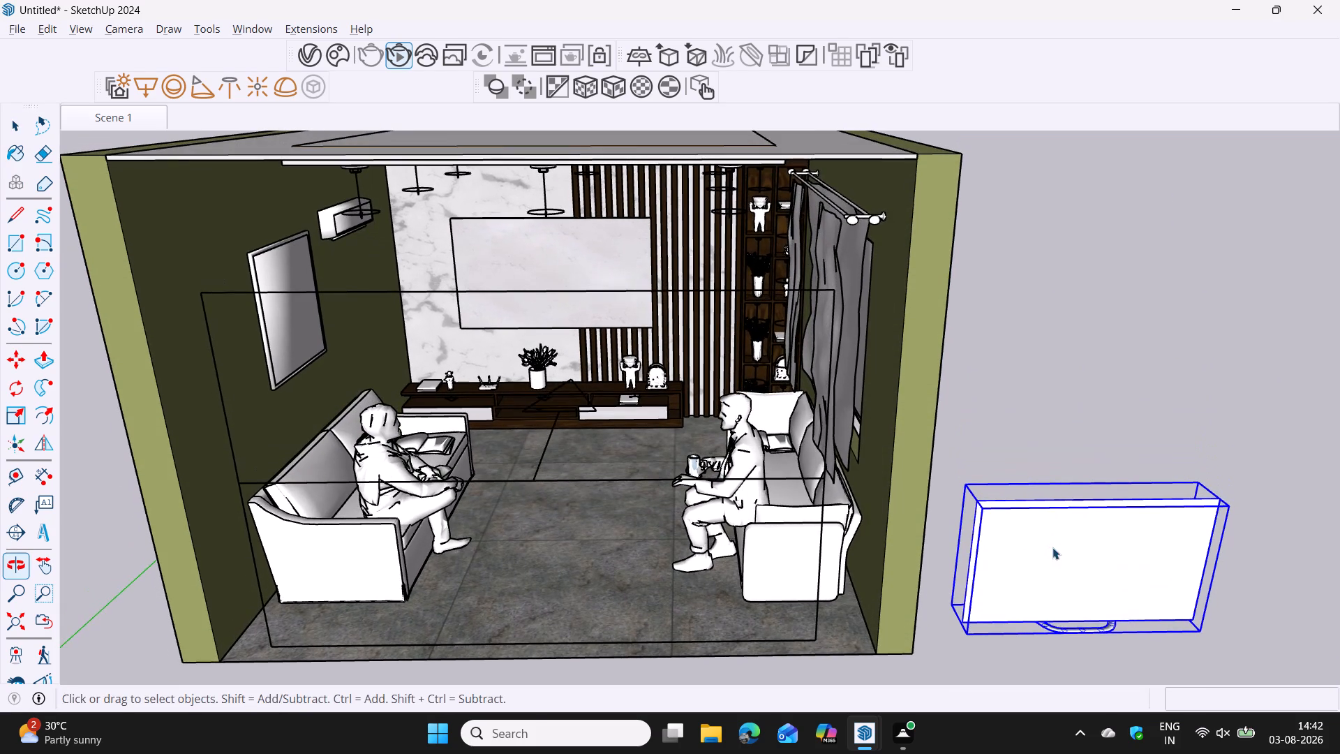
{"action": "scroll", "coordinate": [1078, 394], "scroll_direction": "down", "scroll_amount": 4}
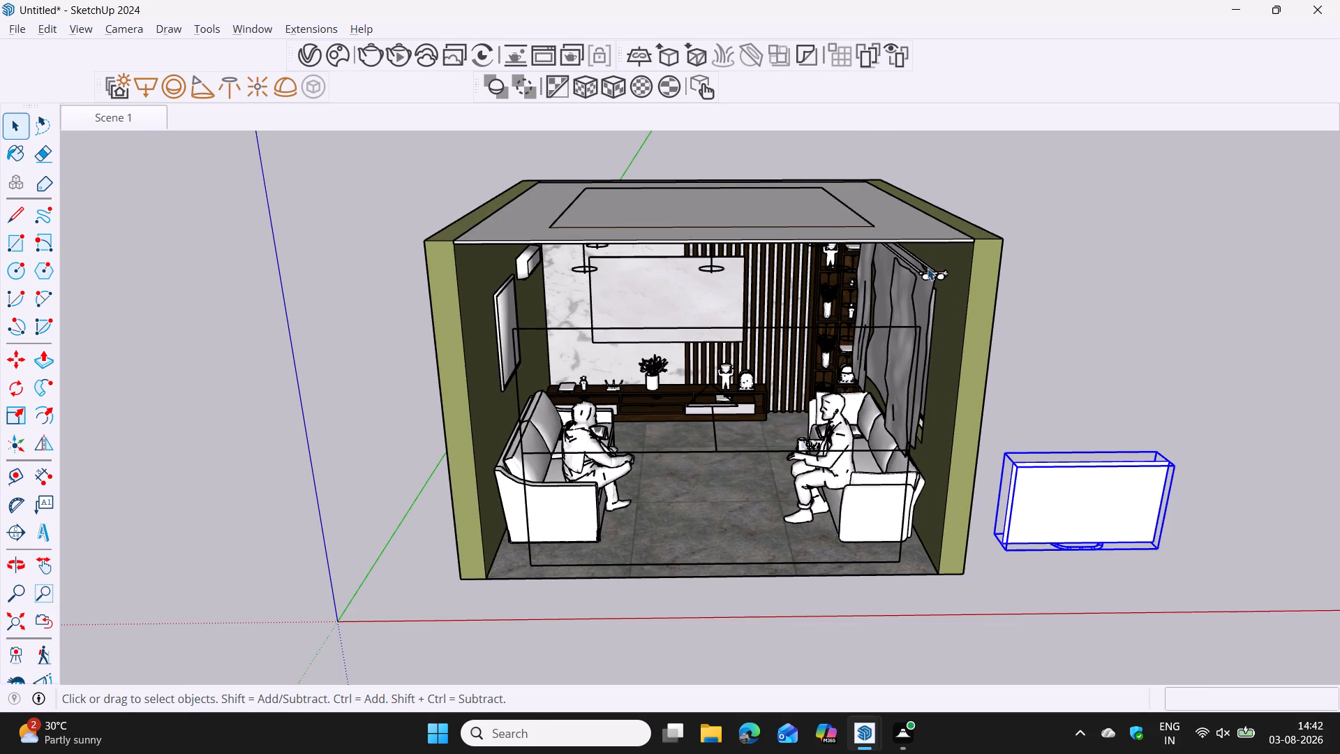
{"action": "left_click", "coordinate": [893, 236]}
{"action": "right_click", "coordinate": [893, 236]}
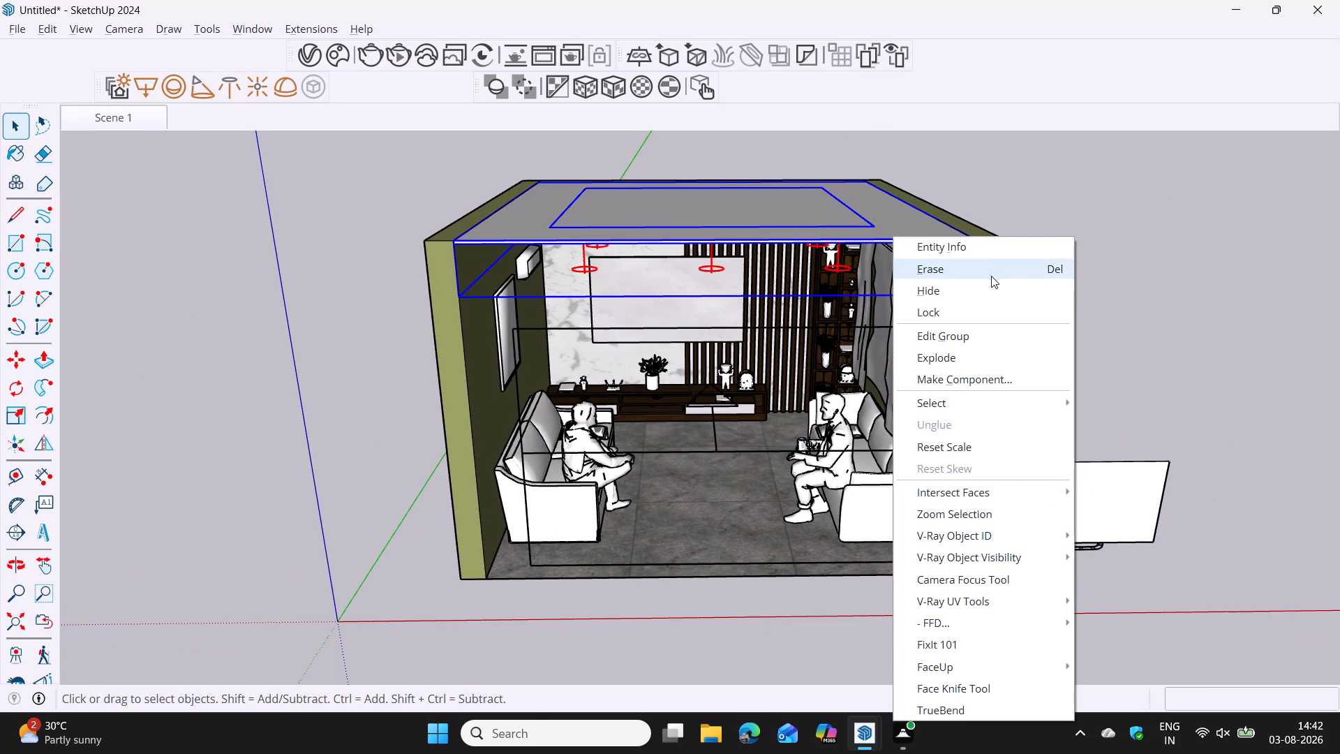
{"action": "left_click", "coordinate": [973, 293]}
Move the TV 001 model about 19' from outside the room onto the face of the raised marble panel, within its outline.
{"action": "left_click", "coordinate": [1085, 493]}
{"action": "middle_click_drag", "start_coordinate": [1117, 498], "coordinate": [1085, 523]}
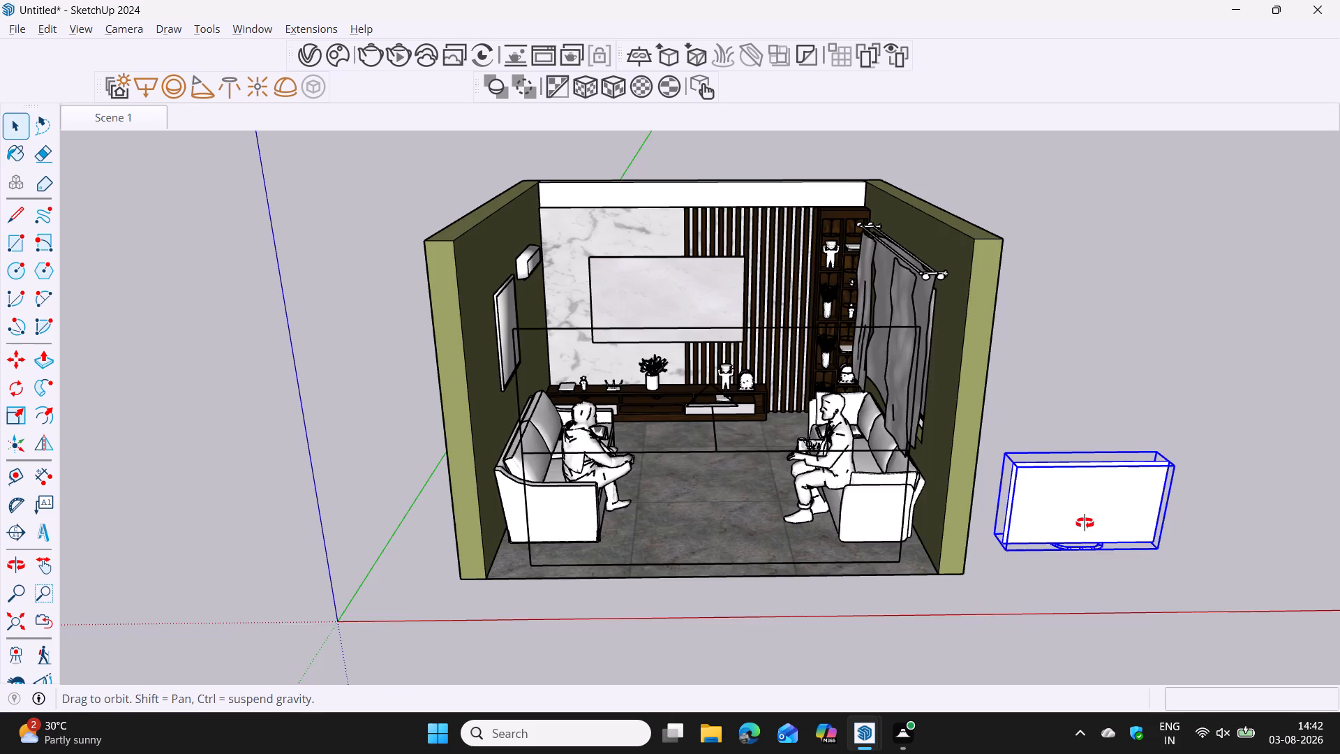
{"action": "middle_click_drag", "start_coordinate": [1085, 523], "coordinate": [672, 489]}
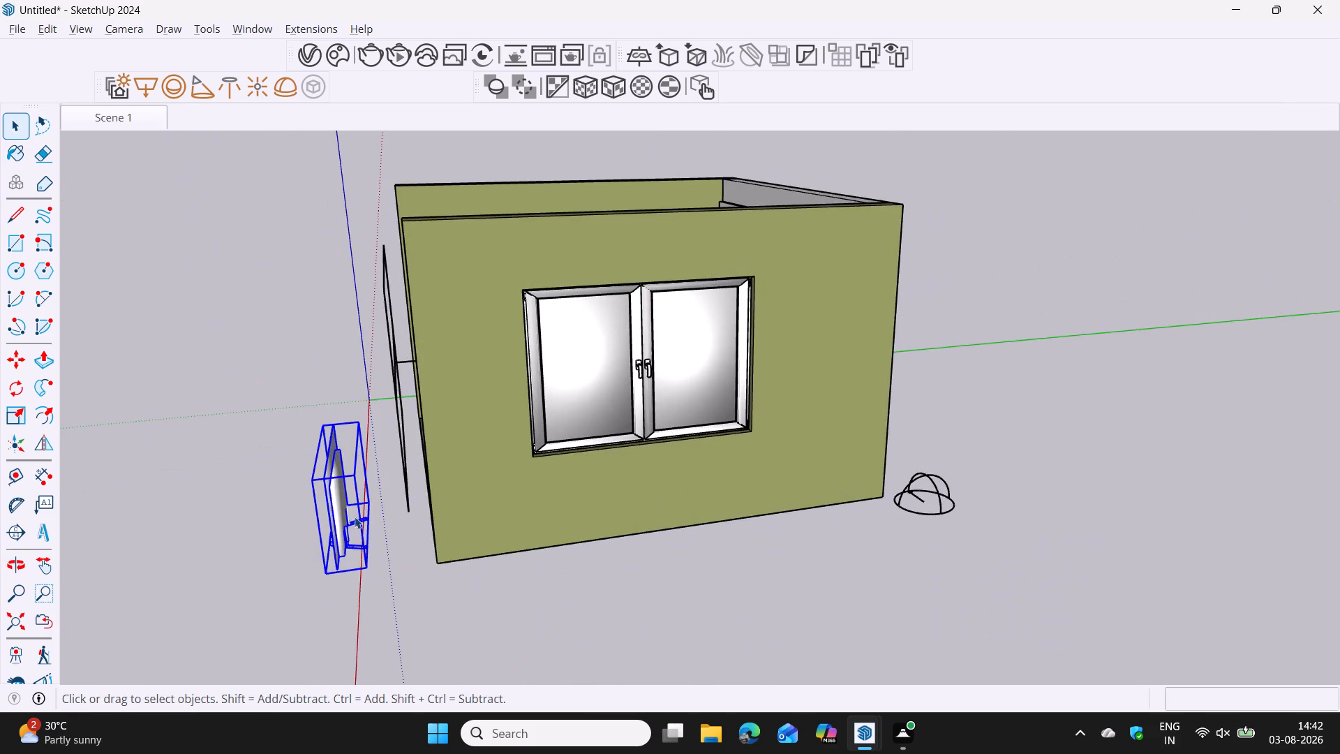
{"action": "scroll", "coordinate": [354, 515], "scroll_direction": "up", "scroll_amount": 3}
{"action": "key", "text": "m"}
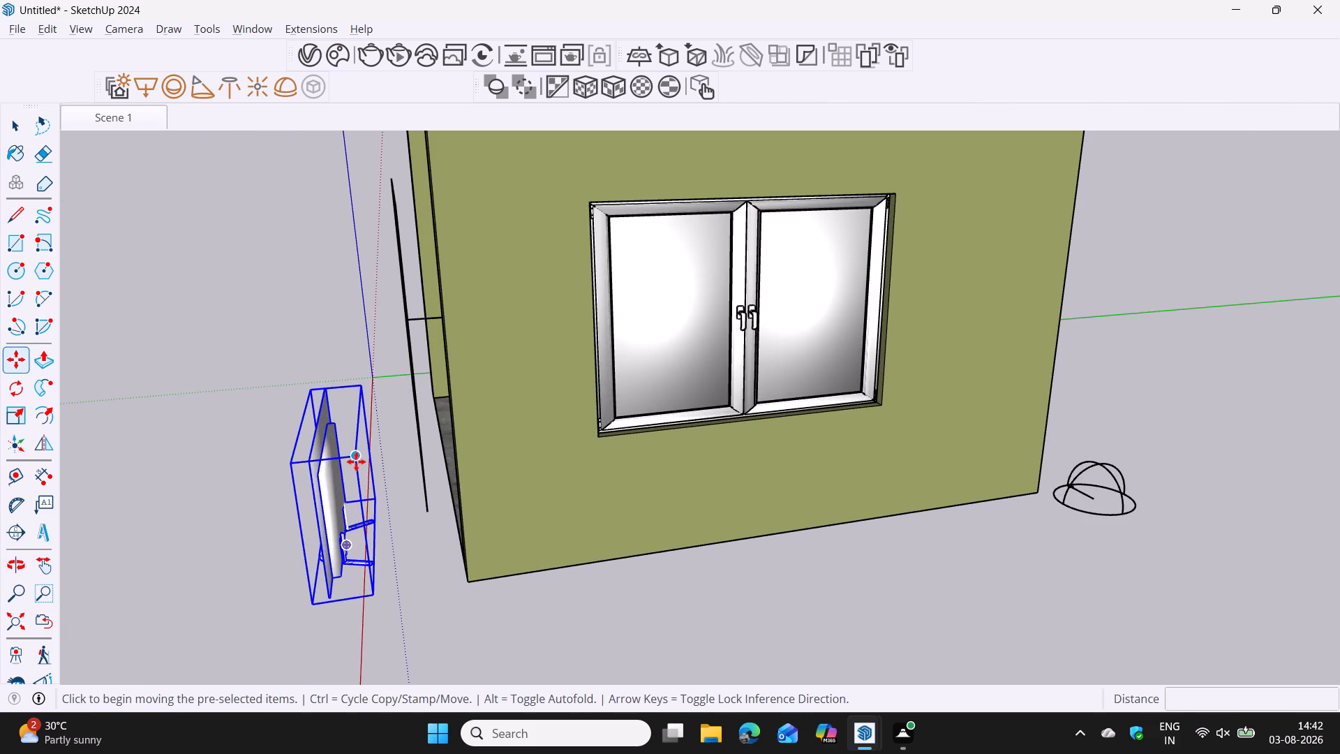
{"action": "left_click", "coordinate": [356, 458]}
{"action": "scroll", "coordinate": [759, 394], "scroll_direction": "down", "scroll_amount": 6}
{"action": "middle_click_drag", "start_coordinate": [833, 369], "coordinate": [828, 528], "text": "shift"}
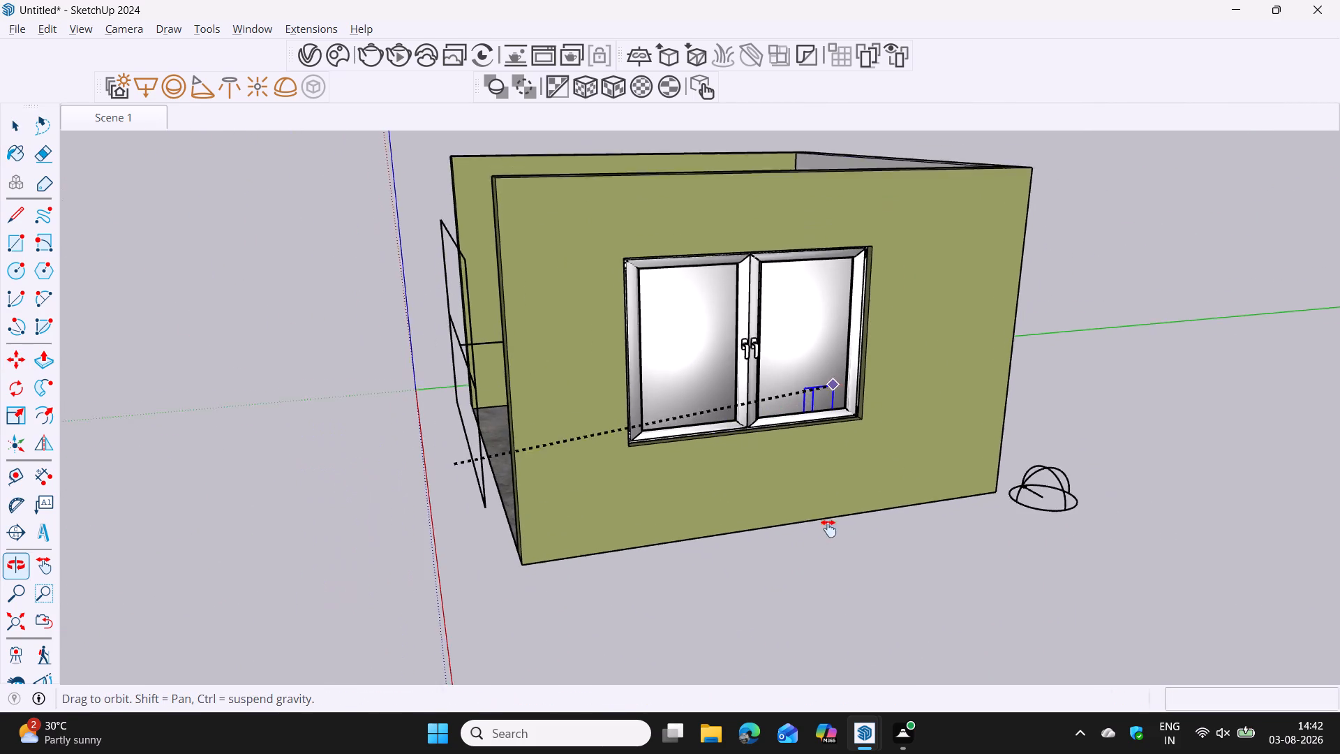
{"action": "middle_click_drag", "start_coordinate": [828, 528], "coordinate": [841, 665], "text": "shift"}
{"action": "middle_click_drag", "start_coordinate": [761, 519], "coordinate": [1133, 565]}
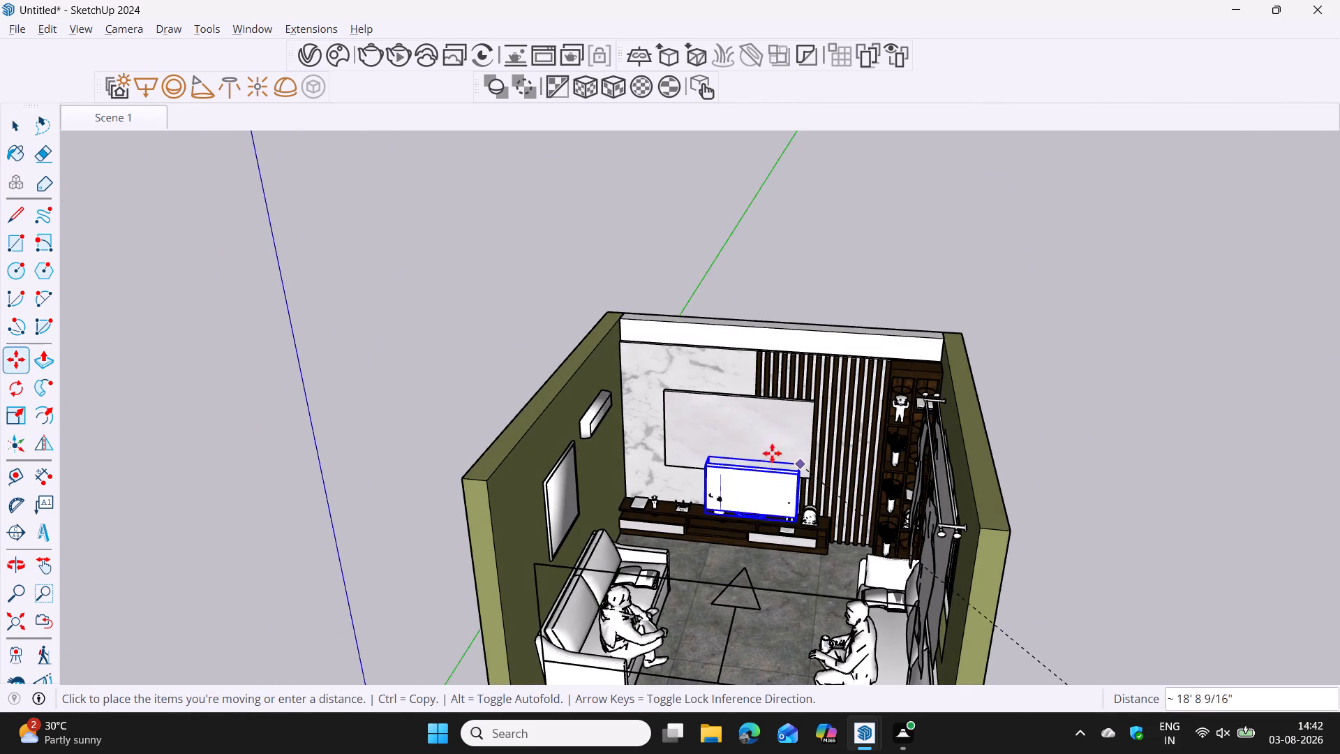
{"action": "scroll", "coordinate": [768, 448], "scroll_direction": "up", "scroll_amount": 3}
{"action": "middle_click_drag", "start_coordinate": [782, 418], "coordinate": [817, 349]}
{"action": "scroll", "coordinate": [818, 350], "scroll_direction": "up", "scroll_amount": 4}
{"action": "scroll", "coordinate": [780, 421], "scroll_direction": "down", "scroll_amount": 1}
{"action": "middle_click_drag", "start_coordinate": [758, 434], "coordinate": [782, 383]}
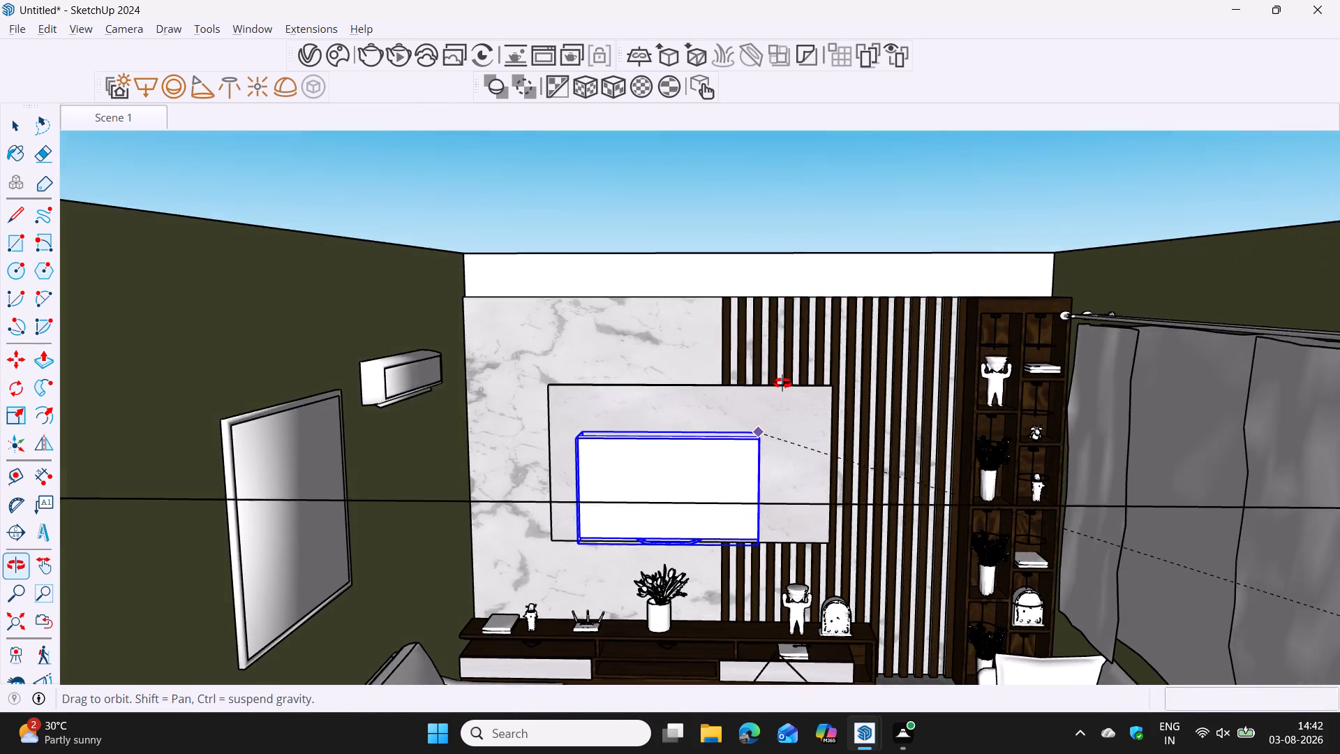
{"action": "middle_click_drag", "start_coordinate": [782, 383], "coordinate": [783, 383]}
{"action": "scroll", "coordinate": [782, 404], "scroll_direction": "up", "scroll_amount": 1}
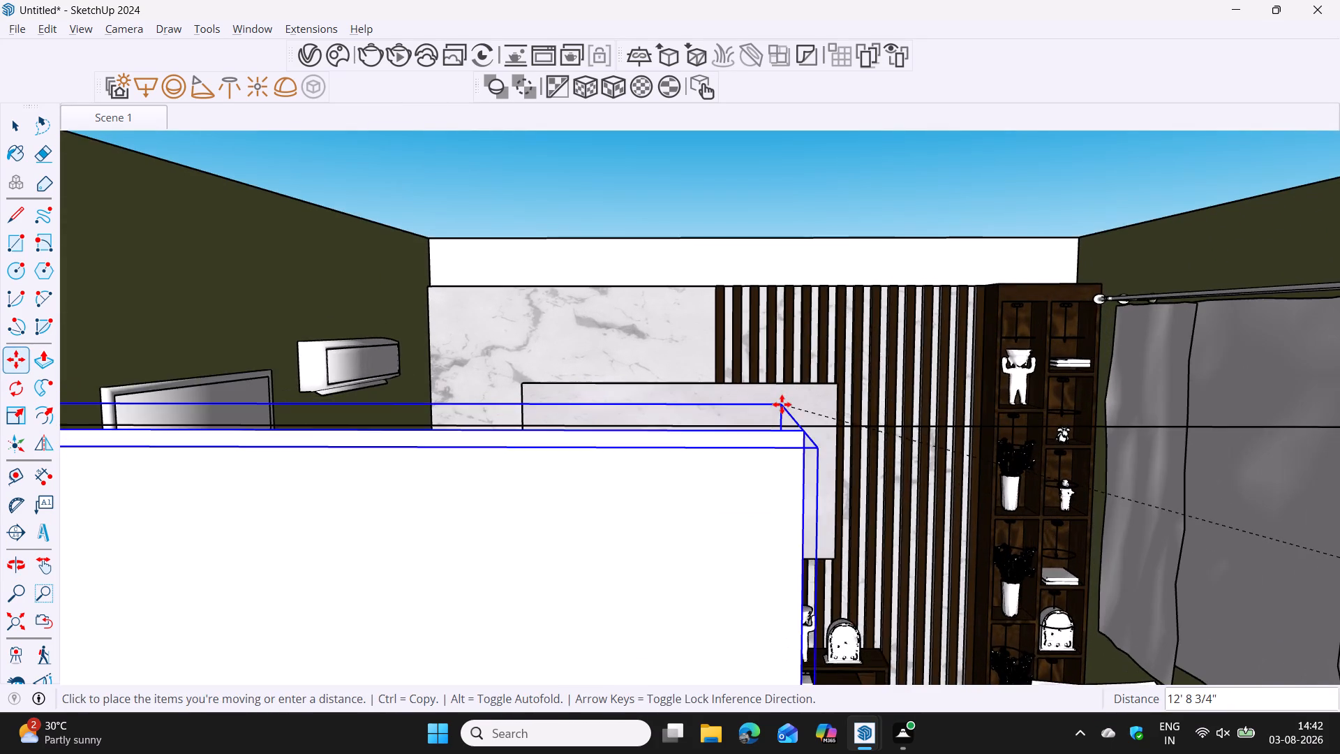
{"action": "scroll", "coordinate": [782, 404], "scroll_direction": "up", "scroll_amount": 1}
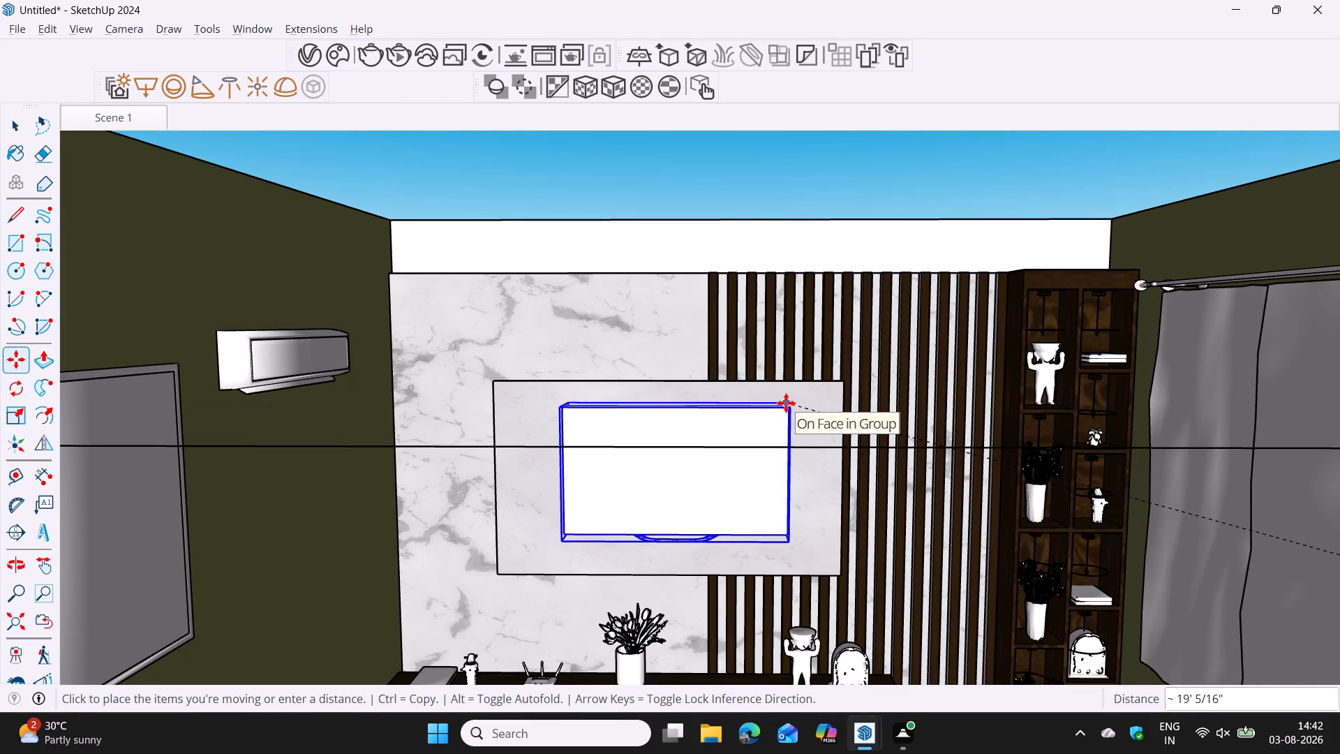
{"action": "left_click", "coordinate": [786, 403]}
{"action": "middle_click_drag", "start_coordinate": [794, 489], "coordinate": [791, 445]}
{"action": "scroll", "coordinate": [791, 471], "scroll_direction": "up", "scroll_amount": 6}
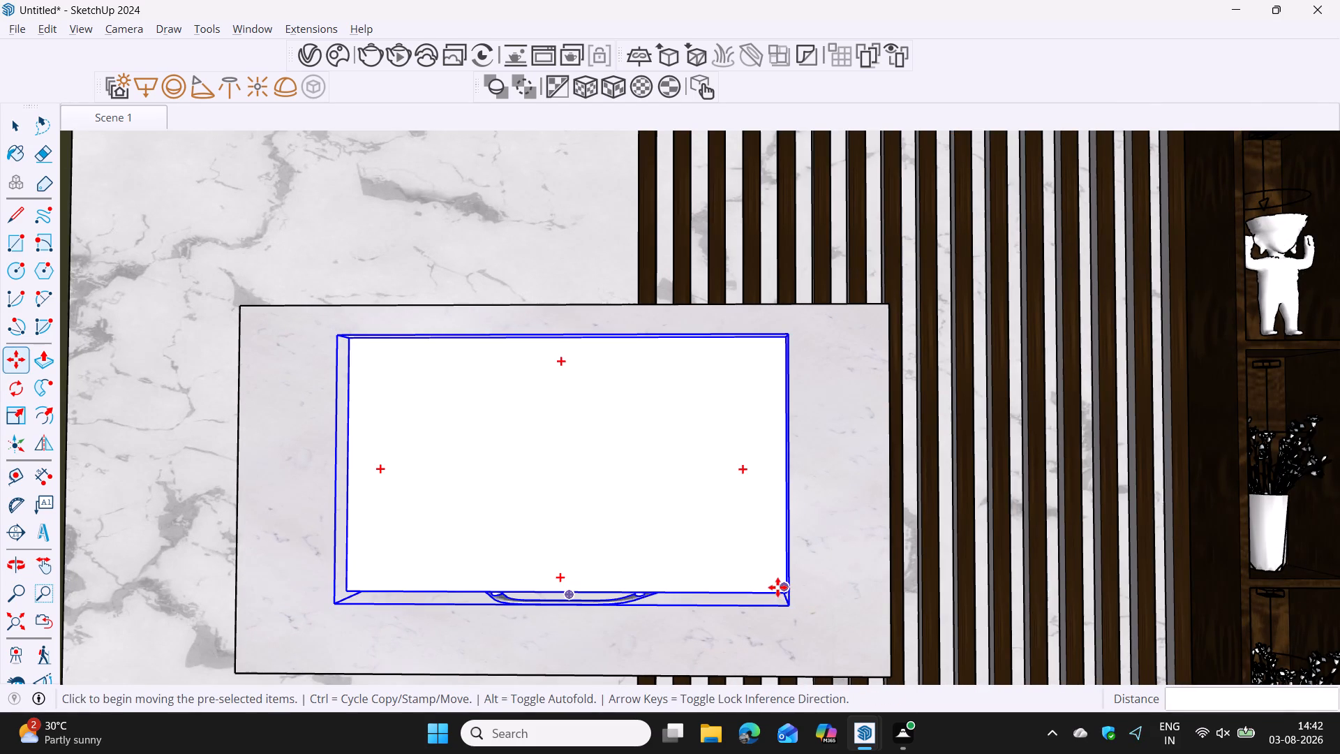
{"action": "middle_click_drag", "start_coordinate": [803, 598], "coordinate": [778, 626]}
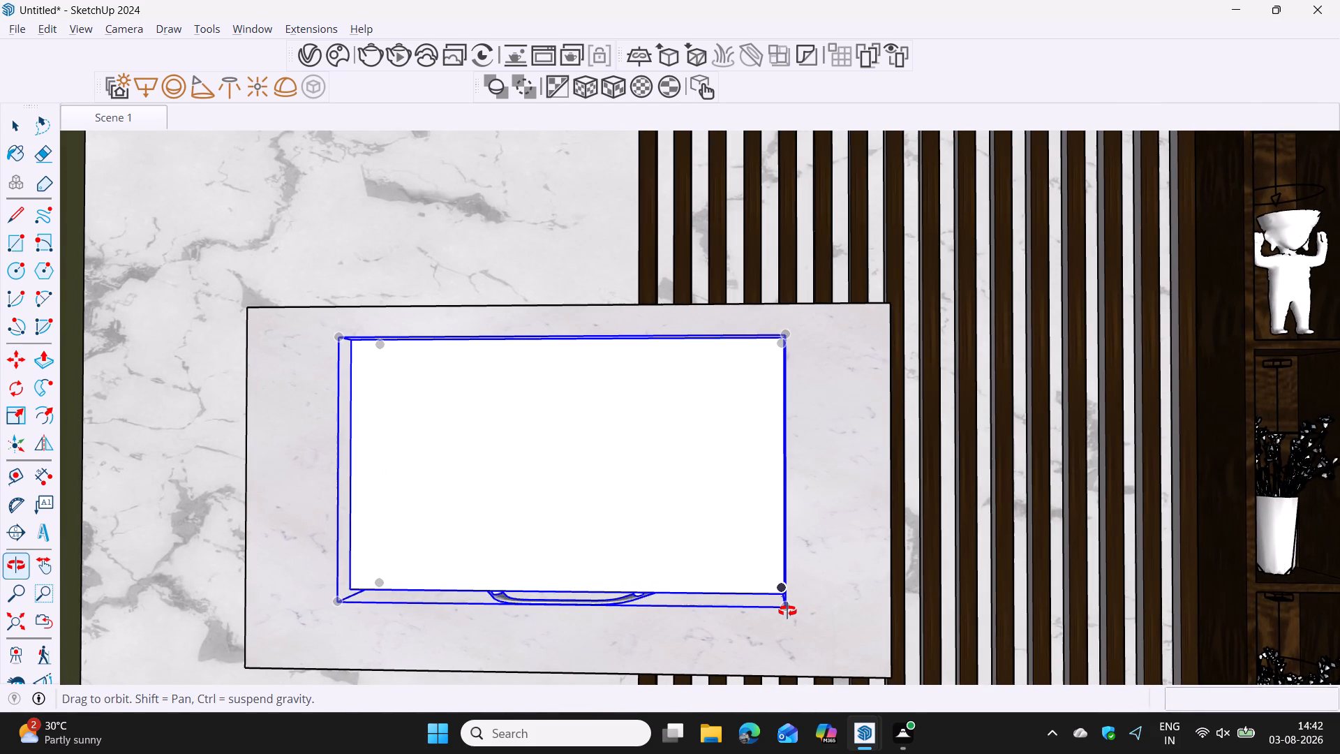
Lower the TV 001 model 3" along the blue axis so it sits about mid-height on the raised marble panel.
{"action": "middle_click_drag", "start_coordinate": [798, 459], "coordinate": [834, 436]}
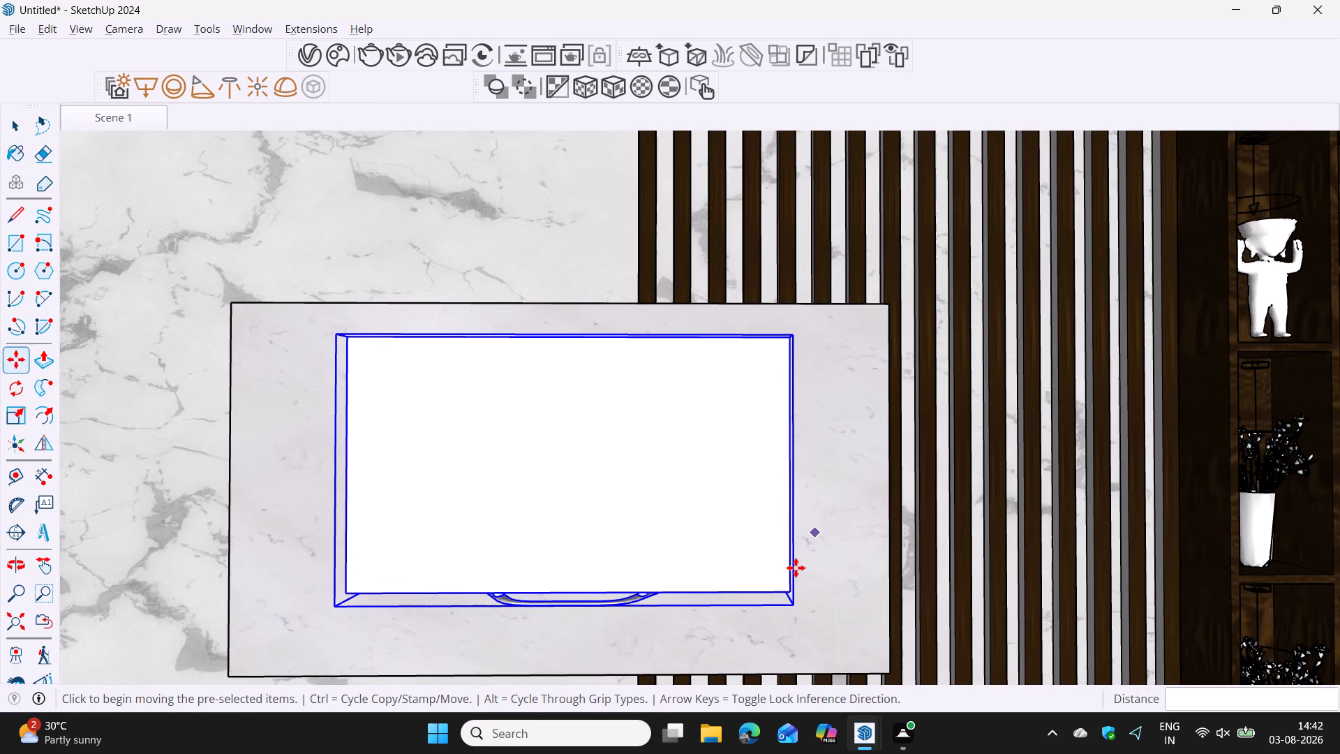
{"action": "left_click", "coordinate": [791, 605]}
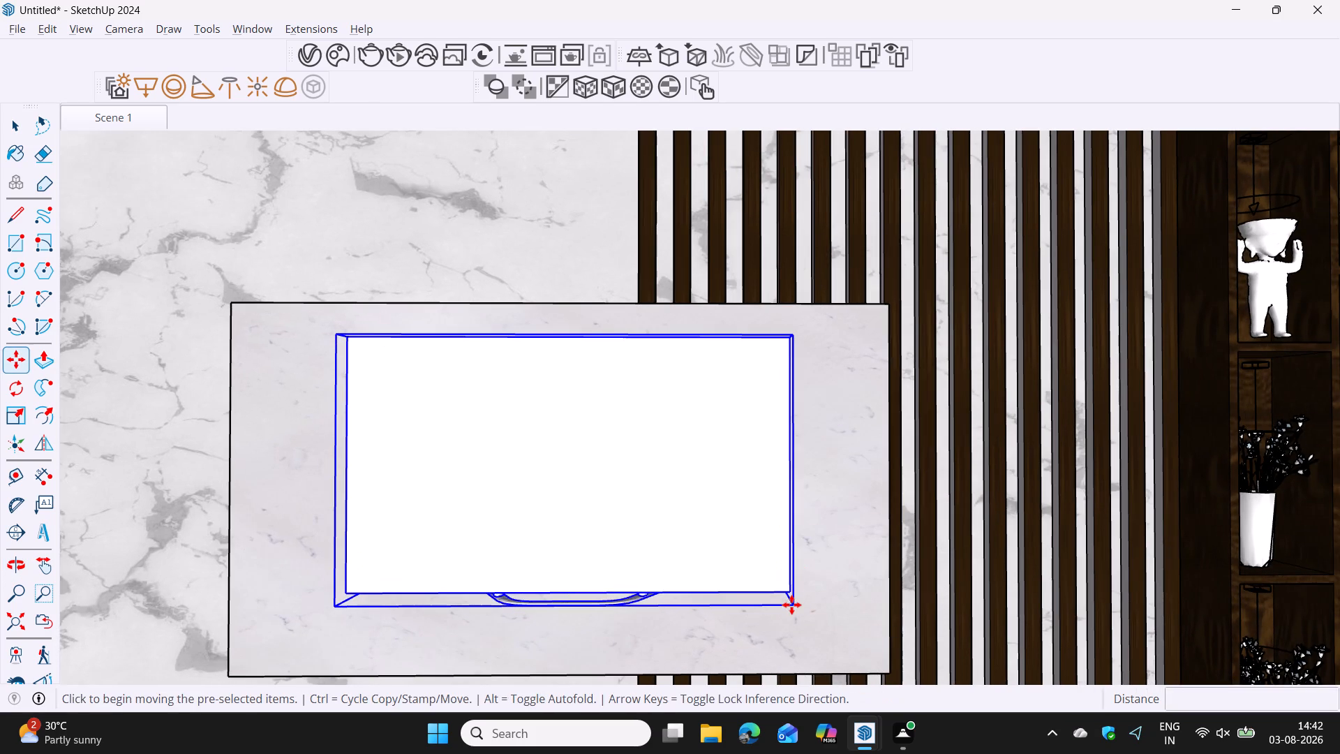
{"action": "key", "text": "Up"}
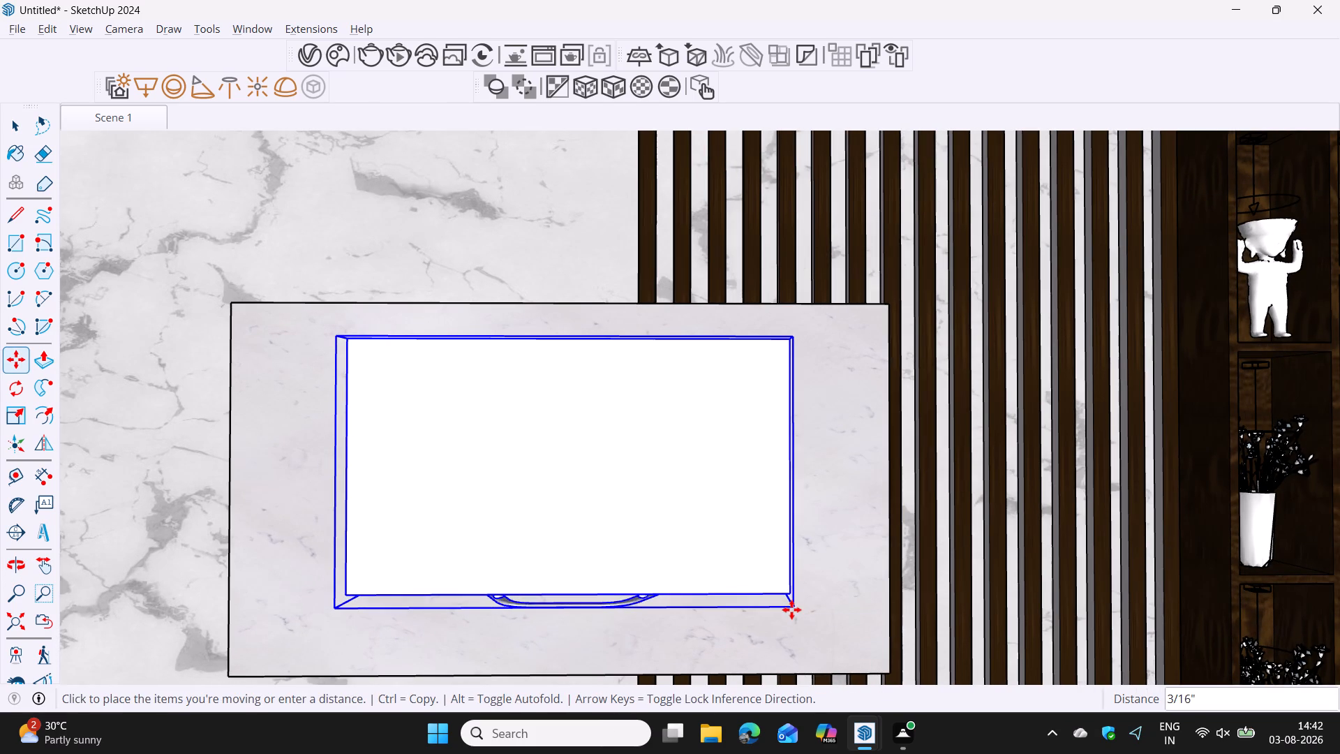
{"action": "scroll", "coordinate": [789, 633], "scroll_direction": "down", "scroll_amount": 2}
{"action": "middle_click_drag", "start_coordinate": [789, 633], "coordinate": [806, 542], "text": "shift"}
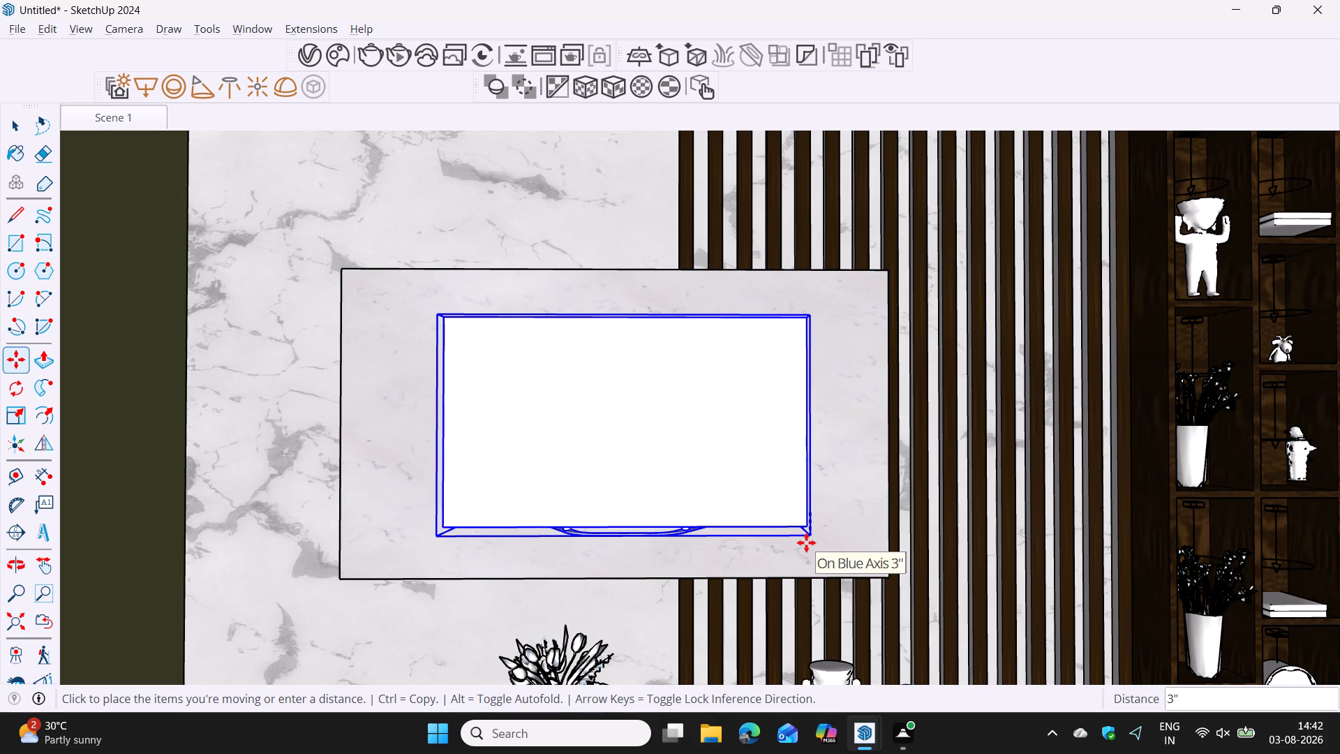
{"action": "left_click", "coordinate": [806, 542]}
Move the TV 001 model 2" along the green axis toward the raised marble panel.
{"action": "middle_click_drag", "start_coordinate": [843, 523], "coordinate": [789, 549]}
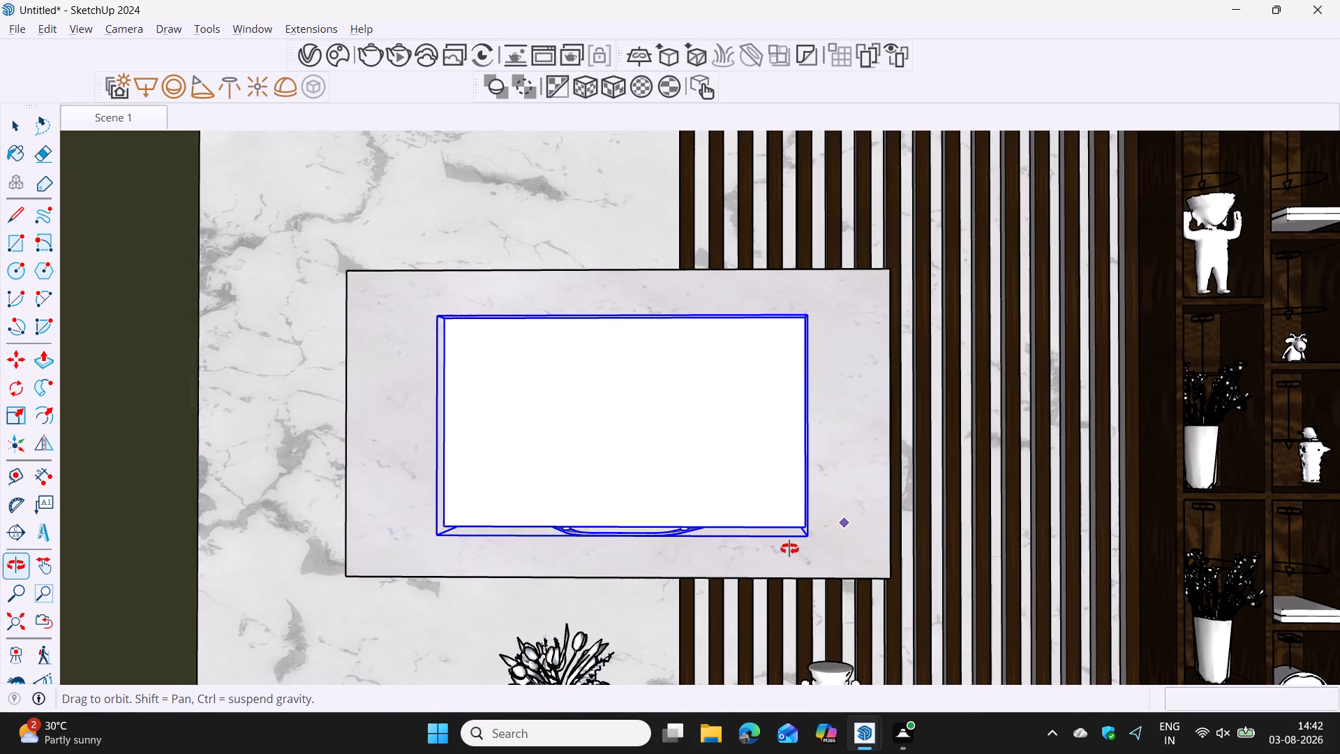
{"action": "middle_click_drag", "start_coordinate": [789, 549], "coordinate": [855, 506]}
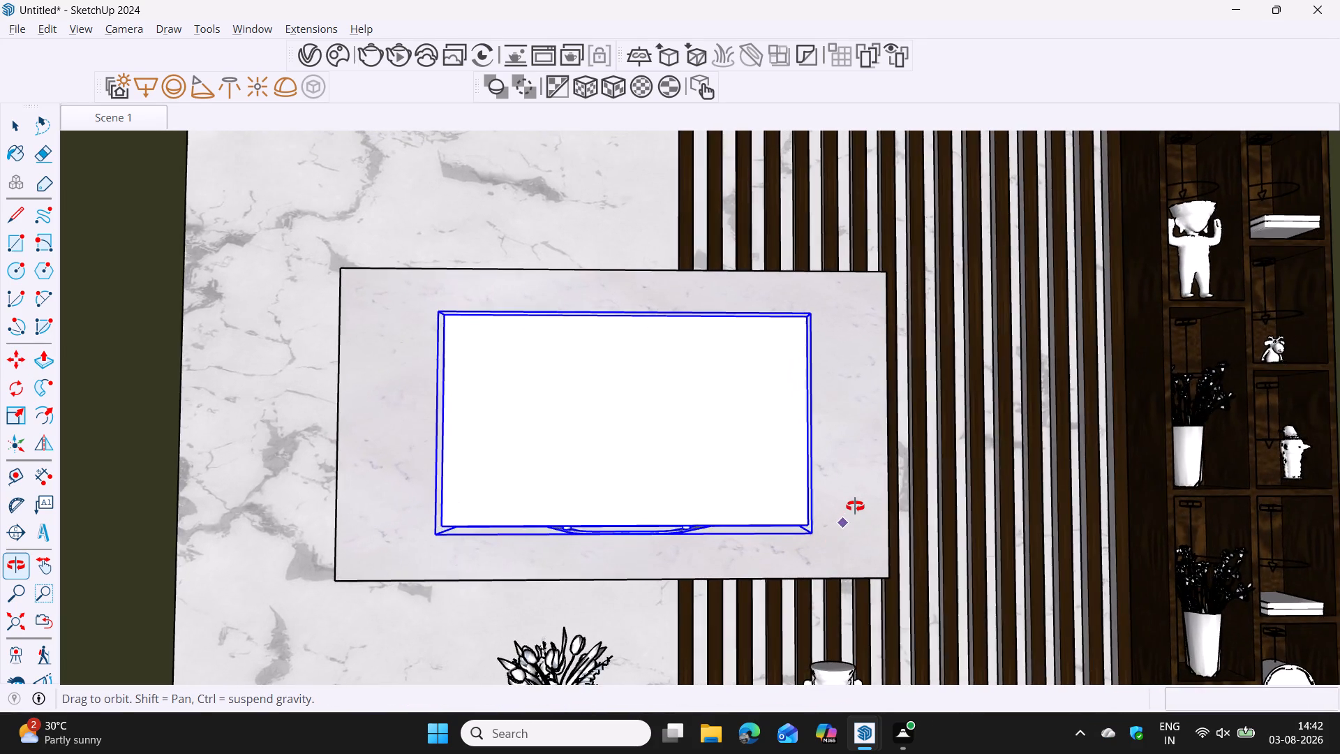
{"action": "middle_click_drag", "start_coordinate": [855, 506], "coordinate": [819, 533]}
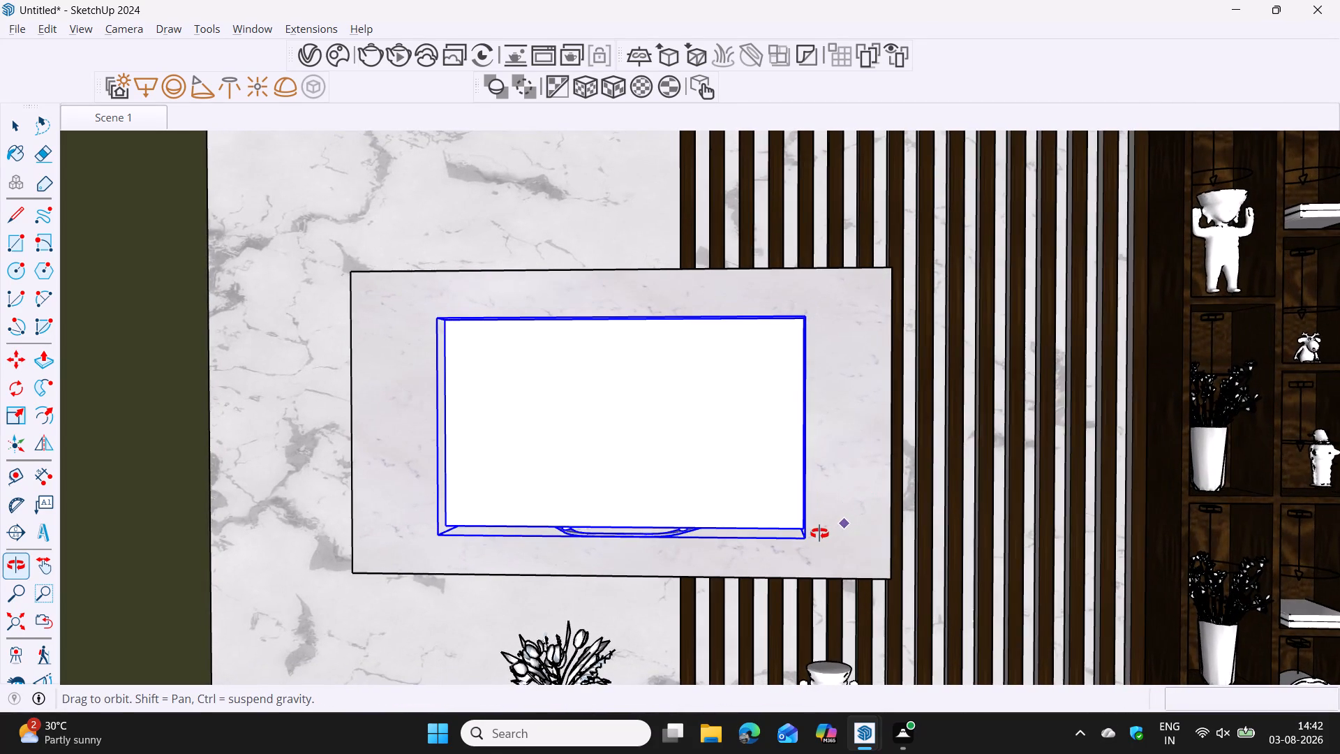
{"action": "middle_click_drag", "start_coordinate": [819, 533], "coordinate": [824, 533]}
{"action": "scroll", "coordinate": [824, 533], "scroll_direction": "down", "scroll_amount": 7}
{"action": "middle_click_drag", "start_coordinate": [841, 572], "coordinate": [849, 573]}
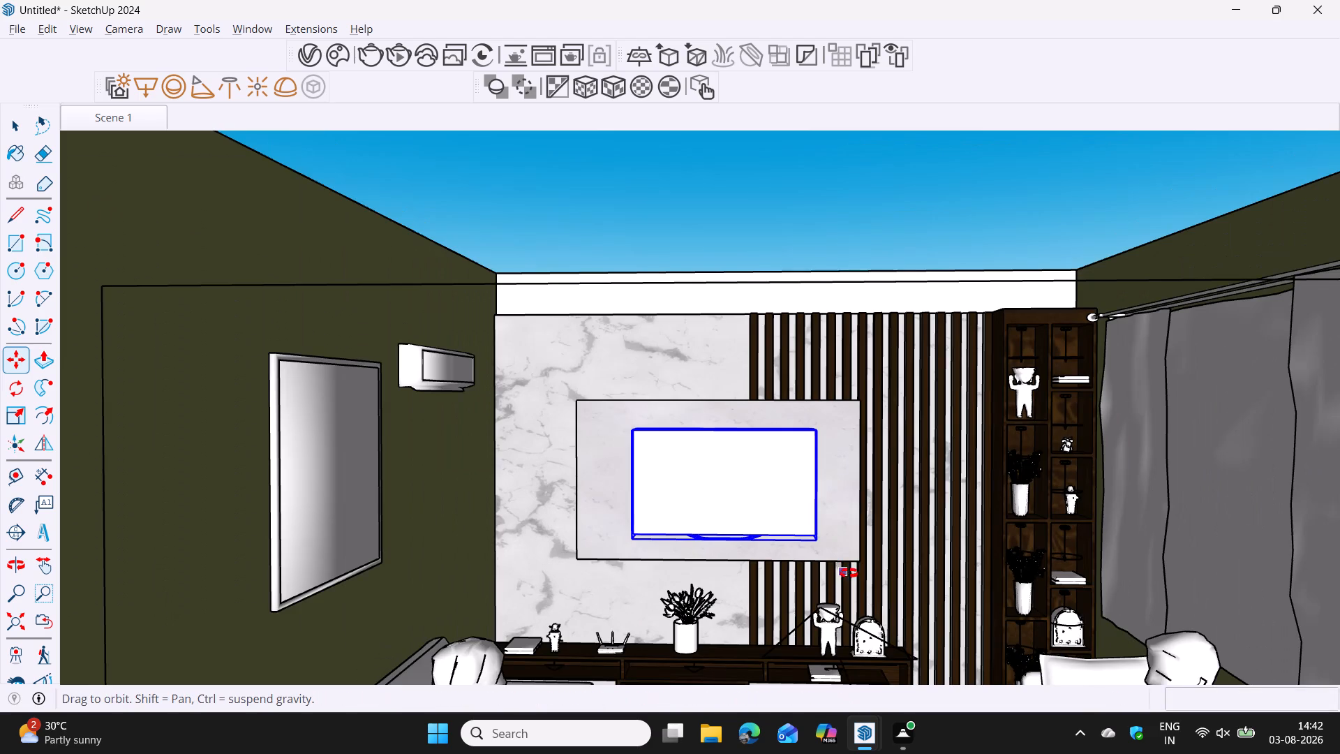
{"action": "middle_click_drag", "start_coordinate": [849, 573], "coordinate": [848, 572]}
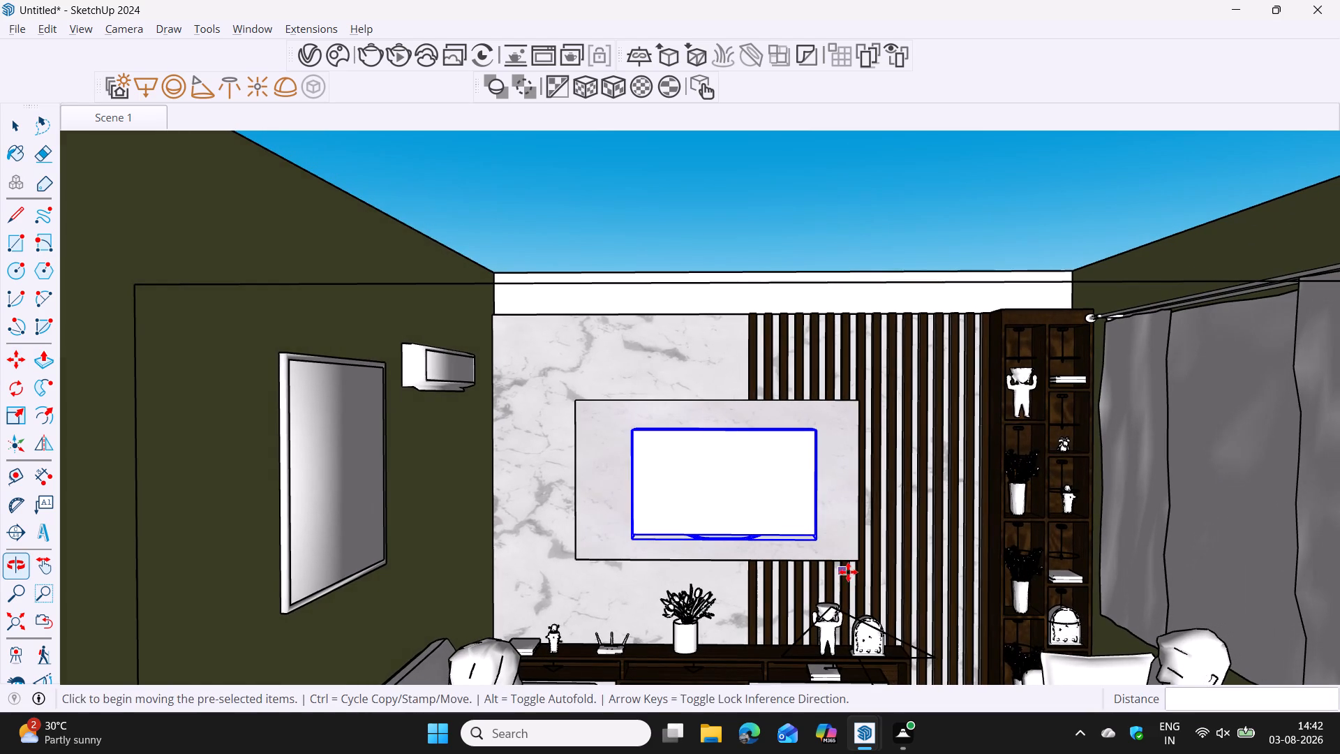
{"action": "middle_click_drag", "start_coordinate": [858, 487], "coordinate": [708, 662]}
{"action": "middle_click_drag", "start_coordinate": [833, 445], "coordinate": [646, 524]}
{"action": "scroll", "coordinate": [762, 512], "scroll_direction": "up", "scroll_amount": 8}
{"action": "middle_click_drag", "start_coordinate": [794, 508], "coordinate": [692, 523]}
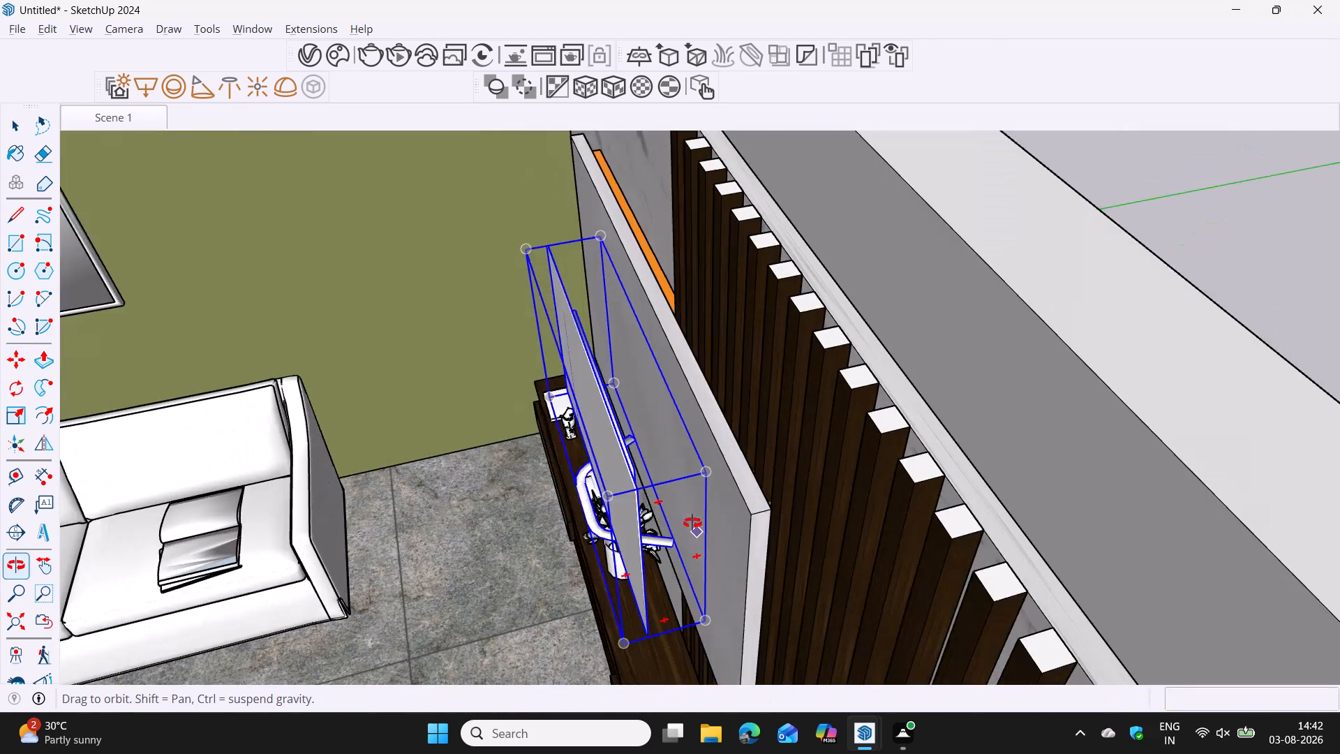
{"action": "middle_click_drag", "start_coordinate": [692, 523], "coordinate": [658, 528]}
{"action": "scroll", "coordinate": [659, 524], "scroll_direction": "up", "scroll_amount": 4}
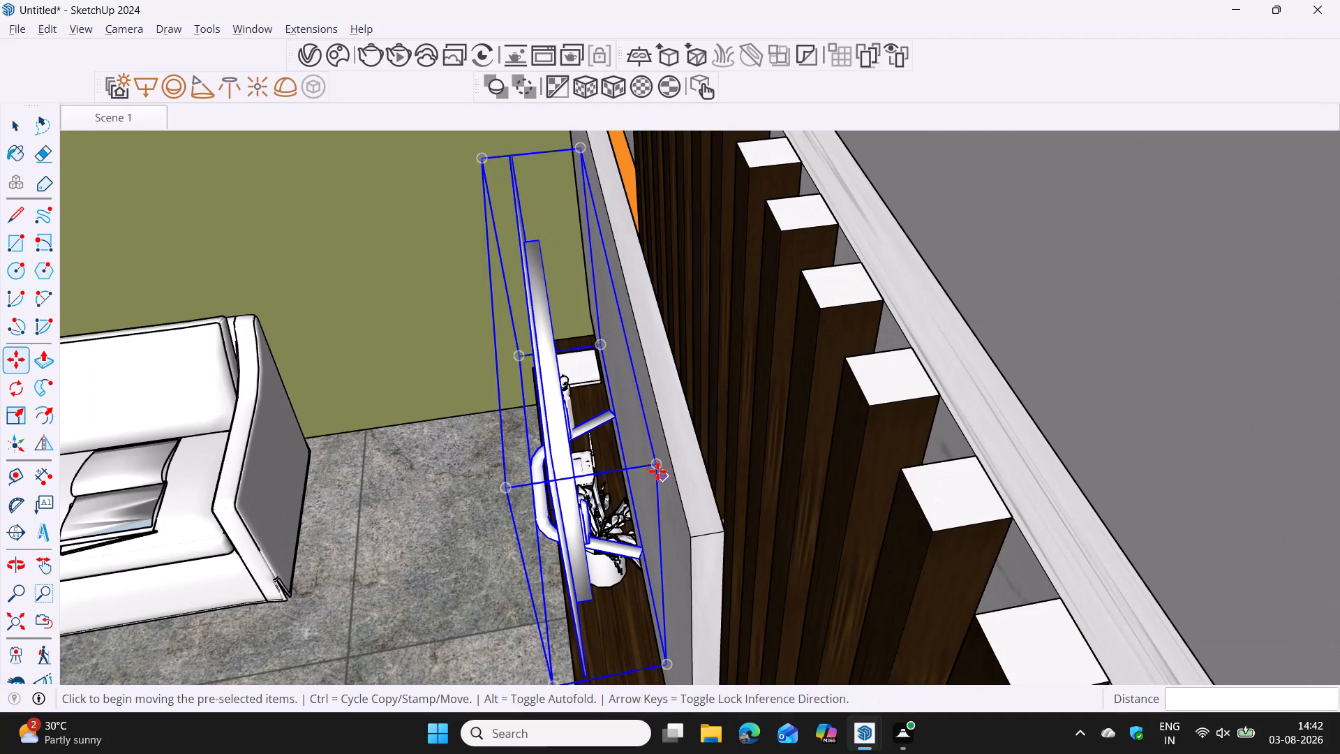
{"action": "left_click", "coordinate": [653, 466]}
{"action": "key", "text": "Right"}
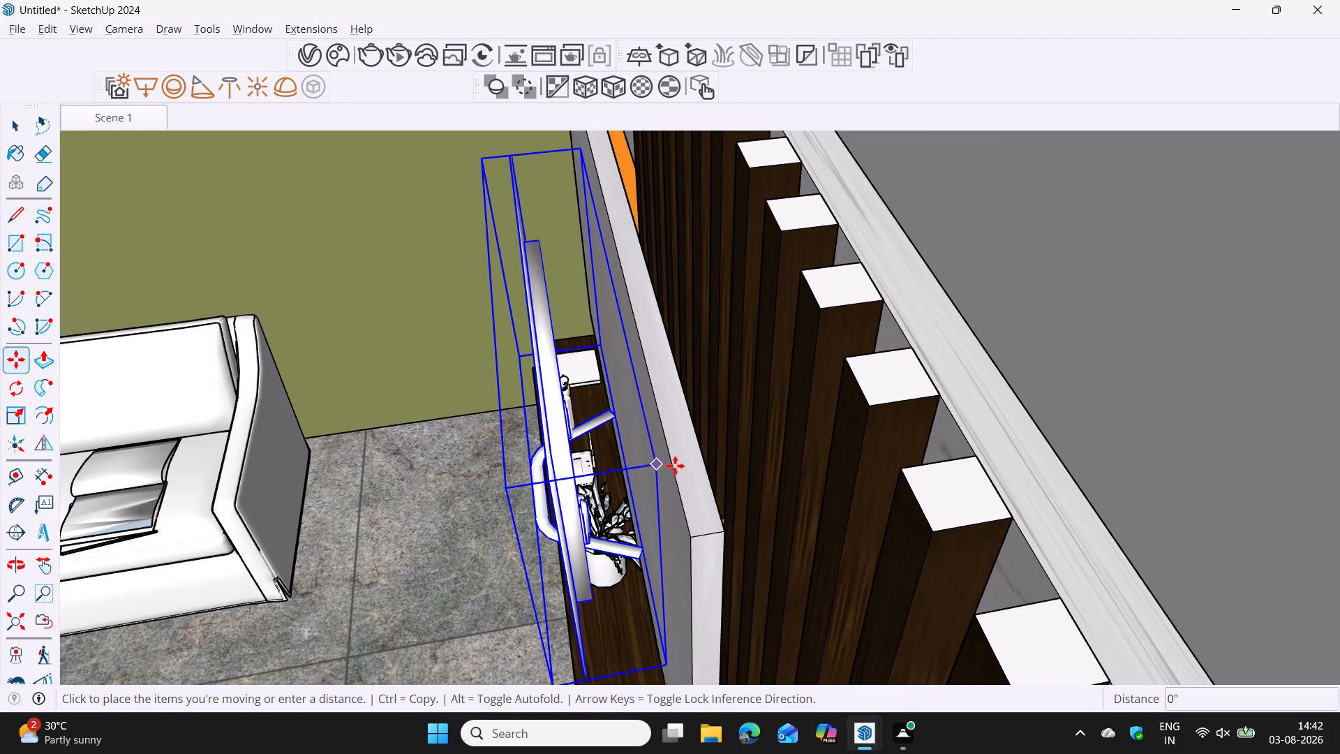
{"action": "key", "text": "Left"}
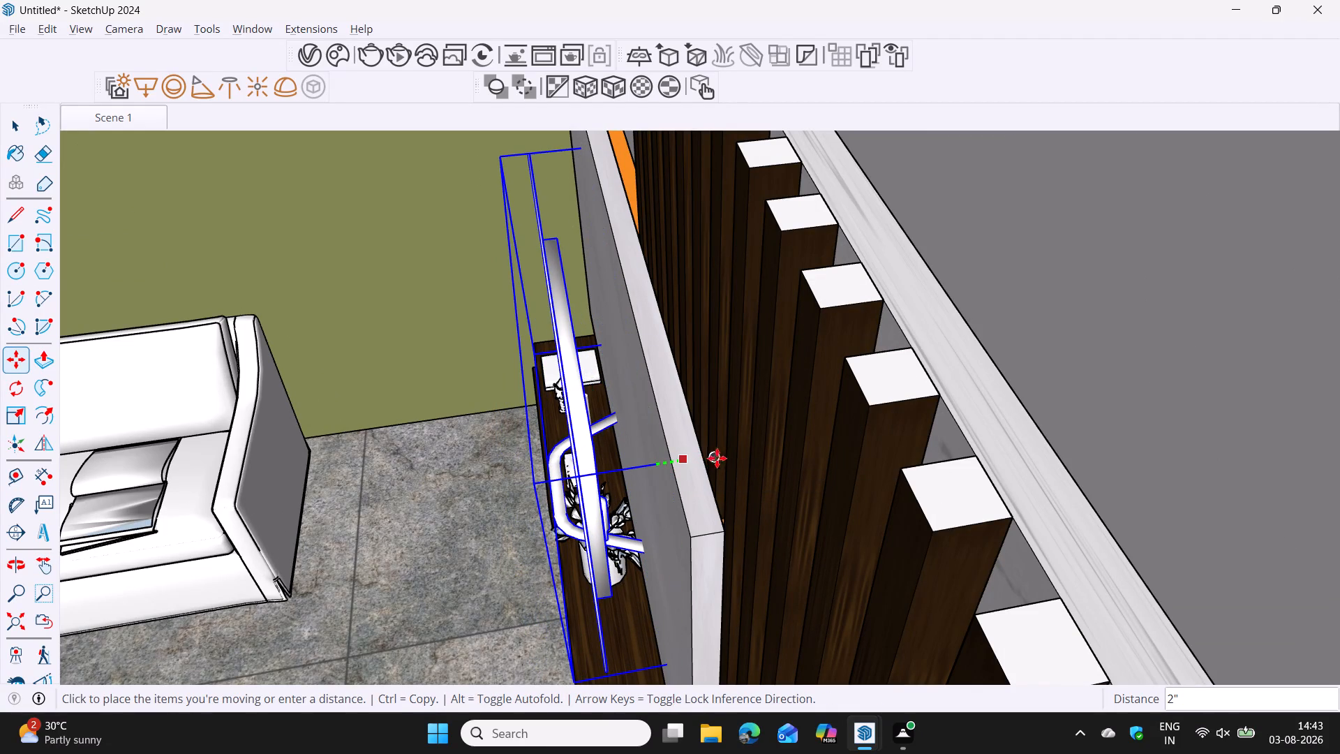
{"action": "left_click", "coordinate": [762, 454]}
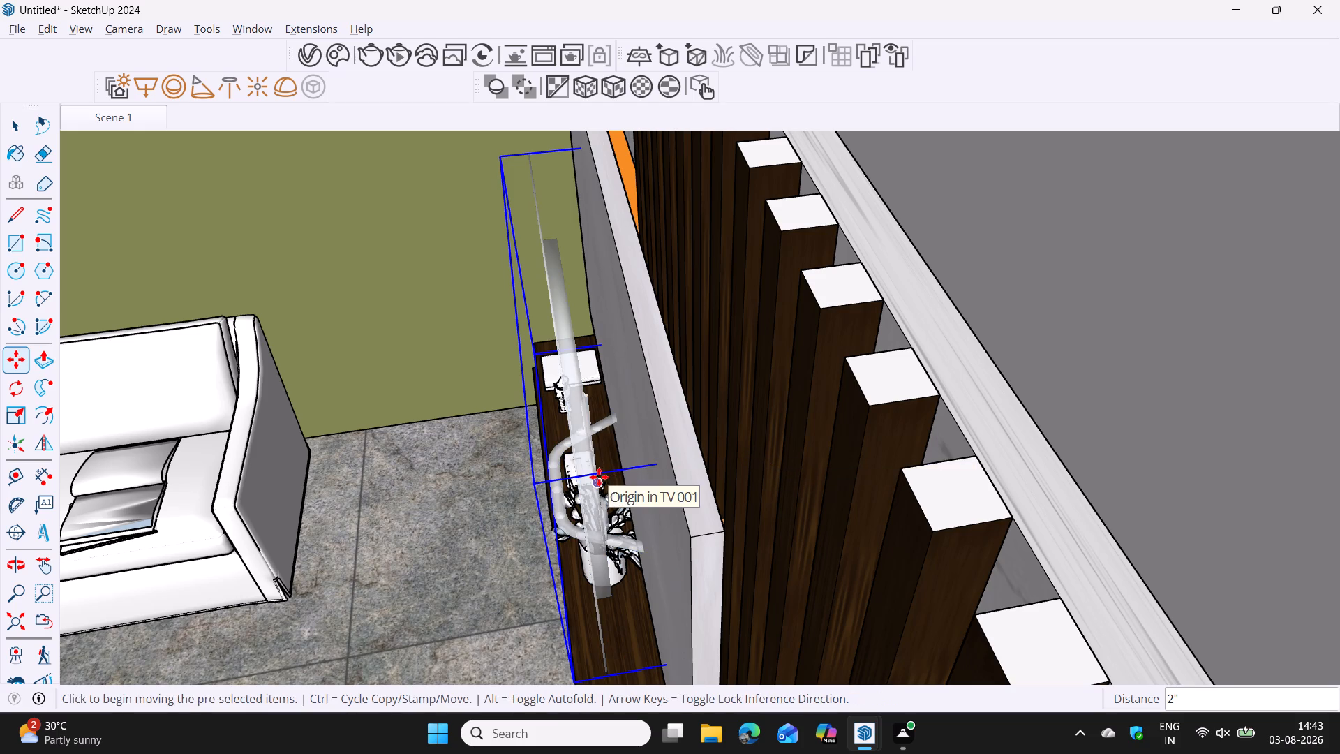
Move the TV 001 model another 3" along the green axis so its back reaches the marble panel.
{"action": "left_click", "coordinate": [532, 483]}
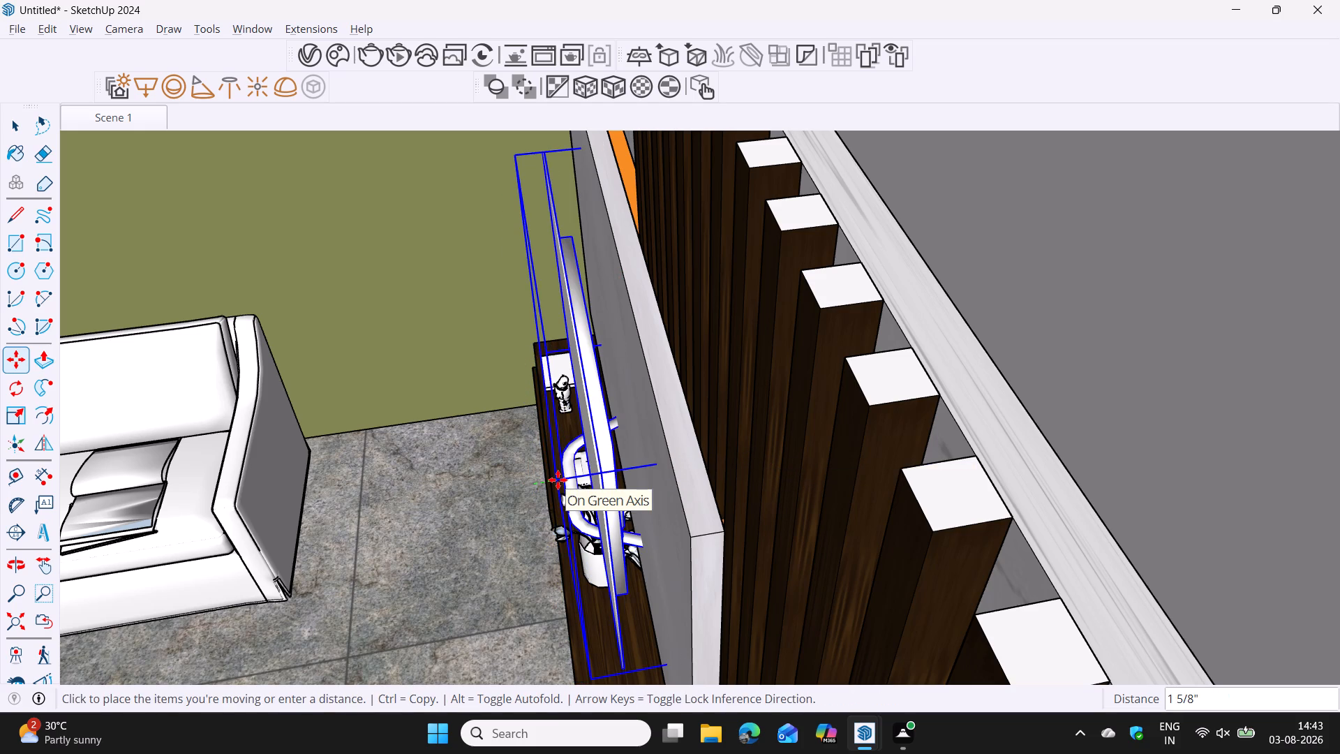
{"action": "key", "text": "Left"}
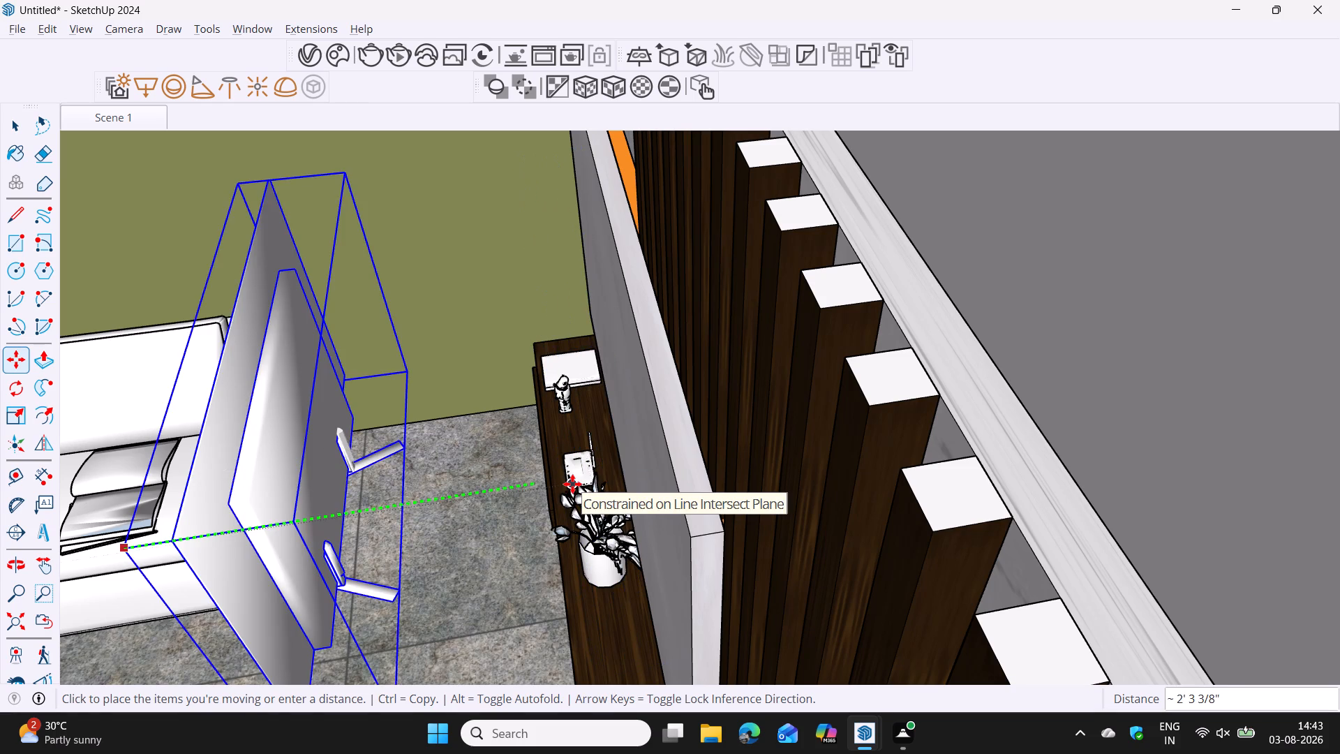
{"action": "middle_click_drag", "start_coordinate": [583, 485], "coordinate": [552, 487]}
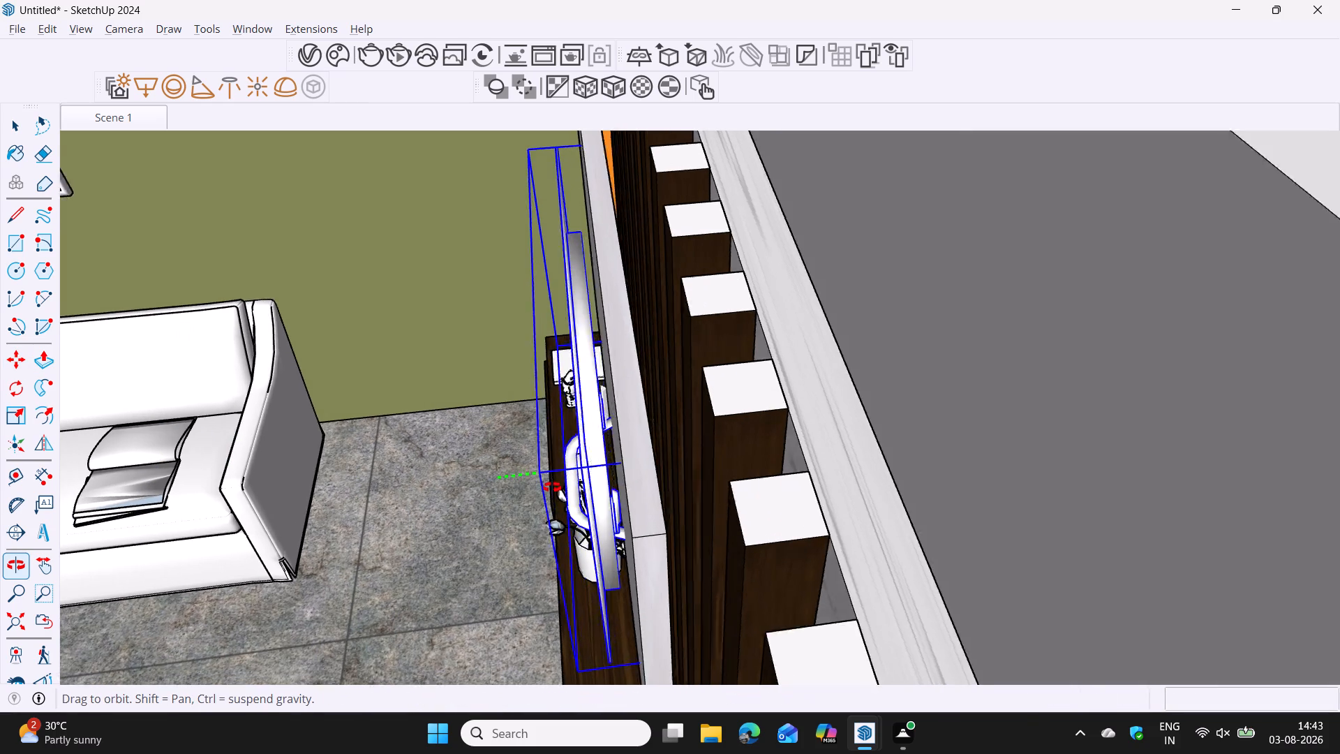
{"action": "middle_click_drag", "start_coordinate": [552, 487], "coordinate": [562, 488]}
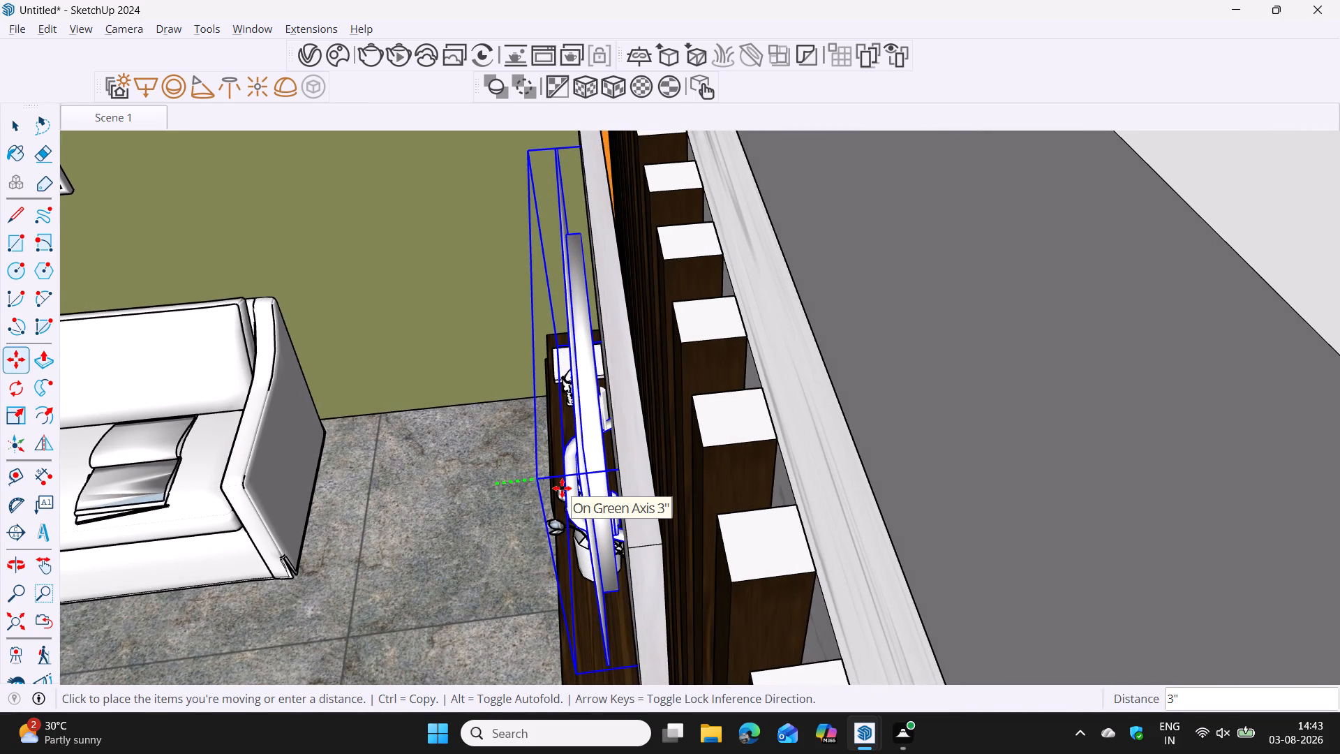
{"action": "left_click", "coordinate": [562, 488]}
{"action": "middle_click_drag", "start_coordinate": [513, 545], "coordinate": [546, 540]}
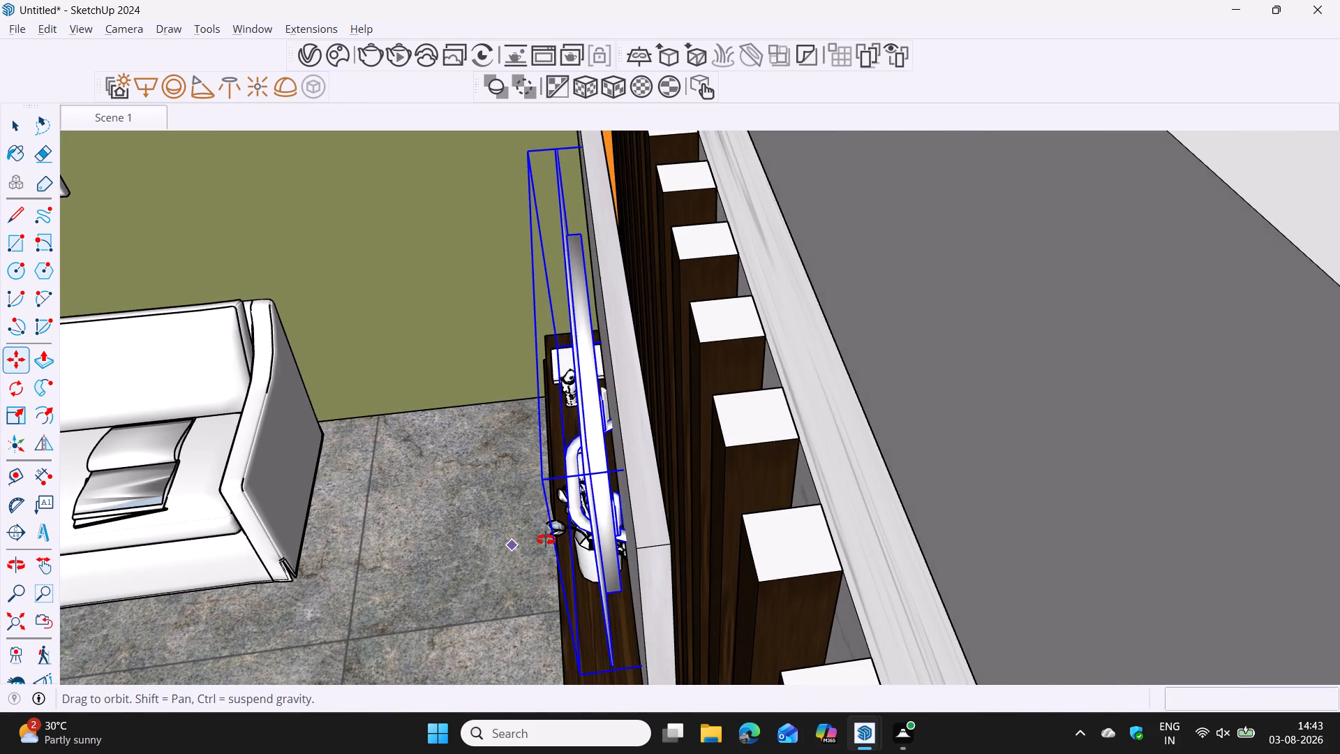
{"action": "middle_click_drag", "start_coordinate": [546, 540], "coordinate": [888, 471]}
{"action": "scroll", "coordinate": [888, 471], "scroll_direction": "down", "scroll_amount": 12}
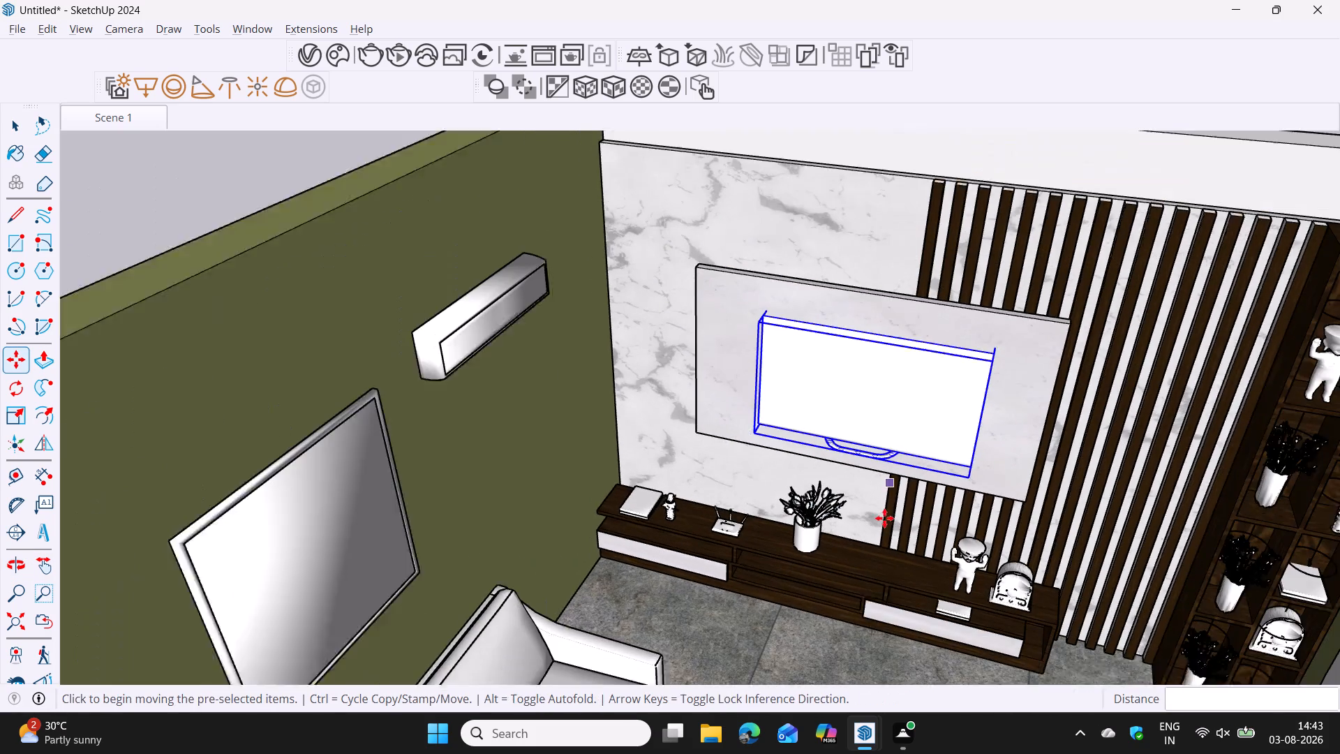
{"action": "key", "text": "Escape"}
{"action": "key", "text": "Escape"}
{"action": "key", "text": "Escape"}
{"action": "key", "text": "Escape"}
{"action": "key", "text": "Escape"}
{"action": "key", "text": "Escape"}
{"action": "key", "text": "Escape"}
{"action": "key", "text": "Escape"}
{"action": "key", "text": "Escape"}
{"action": "key", "text": "Escape"}
{"action": "key", "text": "Escape"}
{"action": "key", "text": "Escape"}
{"action": "key", "text": "Escape"}
{"action": "key", "text": "Escape"}
{"action": "key", "text": "Escape"}
{"action": "key", "text": "Escape"}
{"action": "key", "text": "Escape"}
{"action": "key", "text": "Escape"}
{"action": "key", "text": "Escape"}
{"action": "key", "text": "Escape"}
Clear the selection and return to the saved Scene 1 view.
{"action": "middle_click_drag", "start_coordinate": [893, 522], "coordinate": [815, 586]}
{"action": "middle_click_drag", "start_coordinate": [812, 589], "coordinate": [891, 550]}
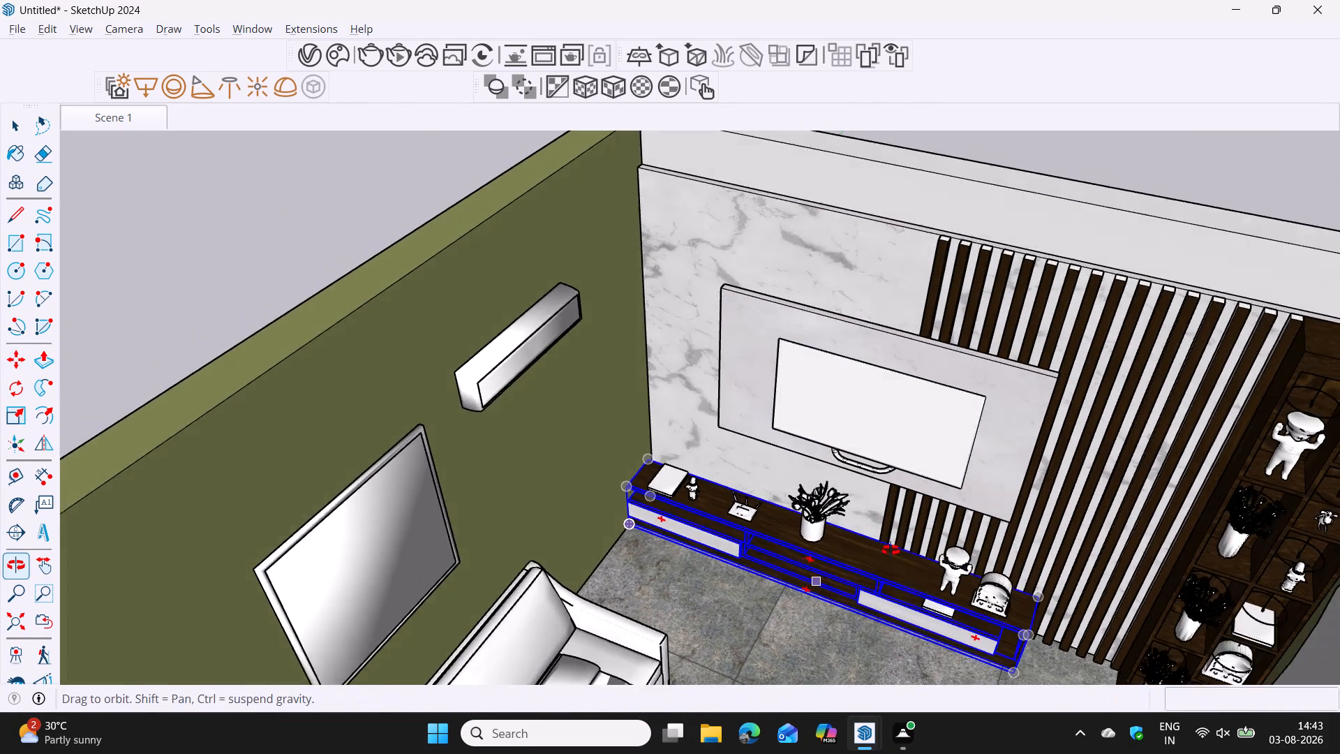
{"action": "middle_click_drag", "start_coordinate": [891, 550], "coordinate": [909, 535]}
{"action": "middle_click_drag", "start_coordinate": [917, 549], "coordinate": [726, 597], "text": "shift"}
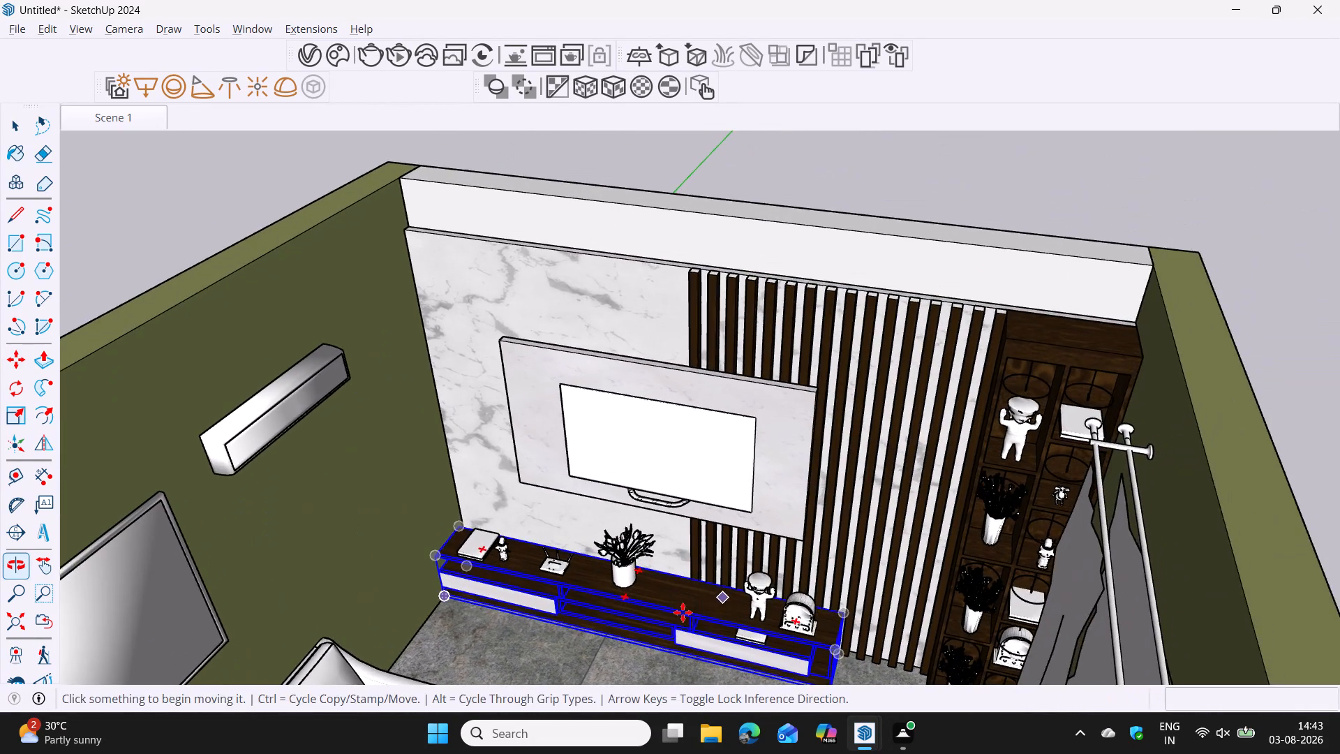
{"action": "middle_click_drag", "start_coordinate": [683, 612], "coordinate": [754, 564]}
{"action": "key", "text": "space"}
{"action": "left_click", "coordinate": [930, 168]}
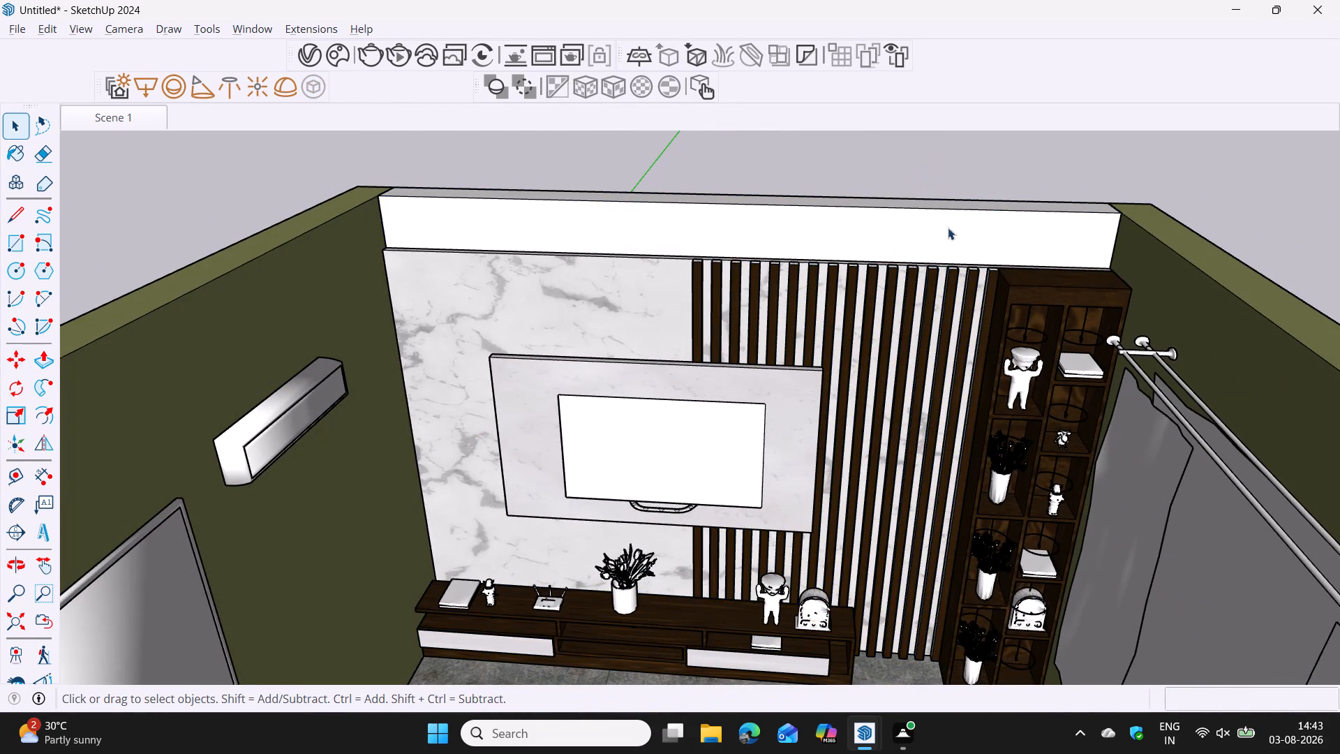
{"action": "scroll", "coordinate": [967, 341], "scroll_direction": "down", "scroll_amount": 13}
{"action": "middle_click_drag", "start_coordinate": [951, 535], "coordinate": [776, 309], "text": "shift"}
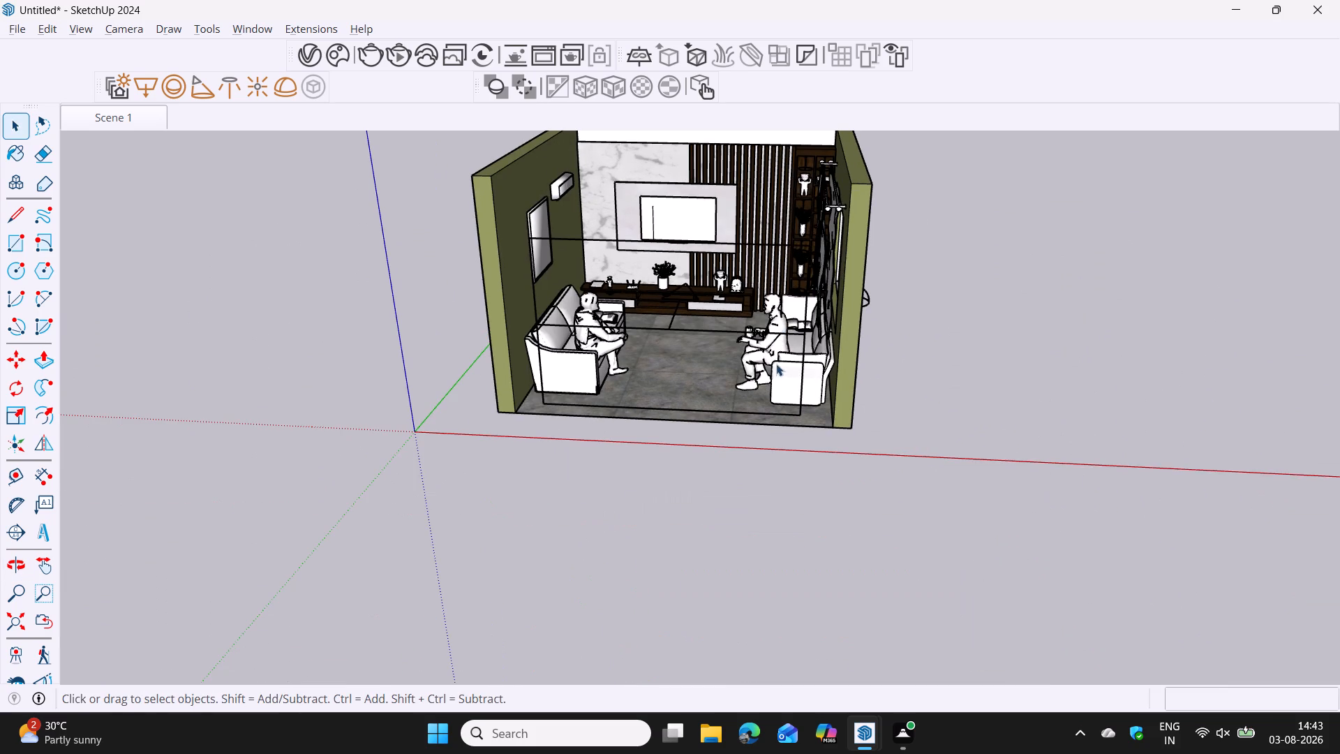
{"action": "middle_click_drag", "start_coordinate": [774, 364], "coordinate": [842, 501], "text": "shift"}
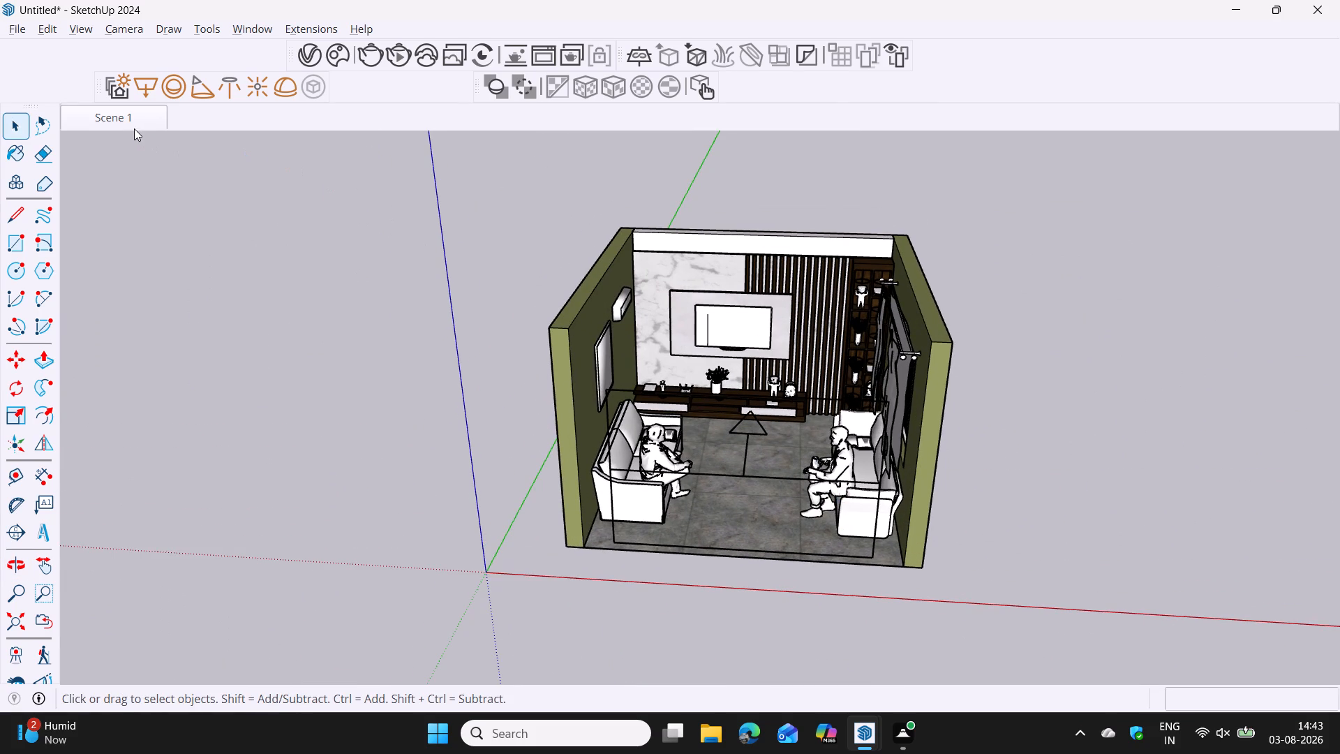
{"action": "left_click", "coordinate": [133, 125]}
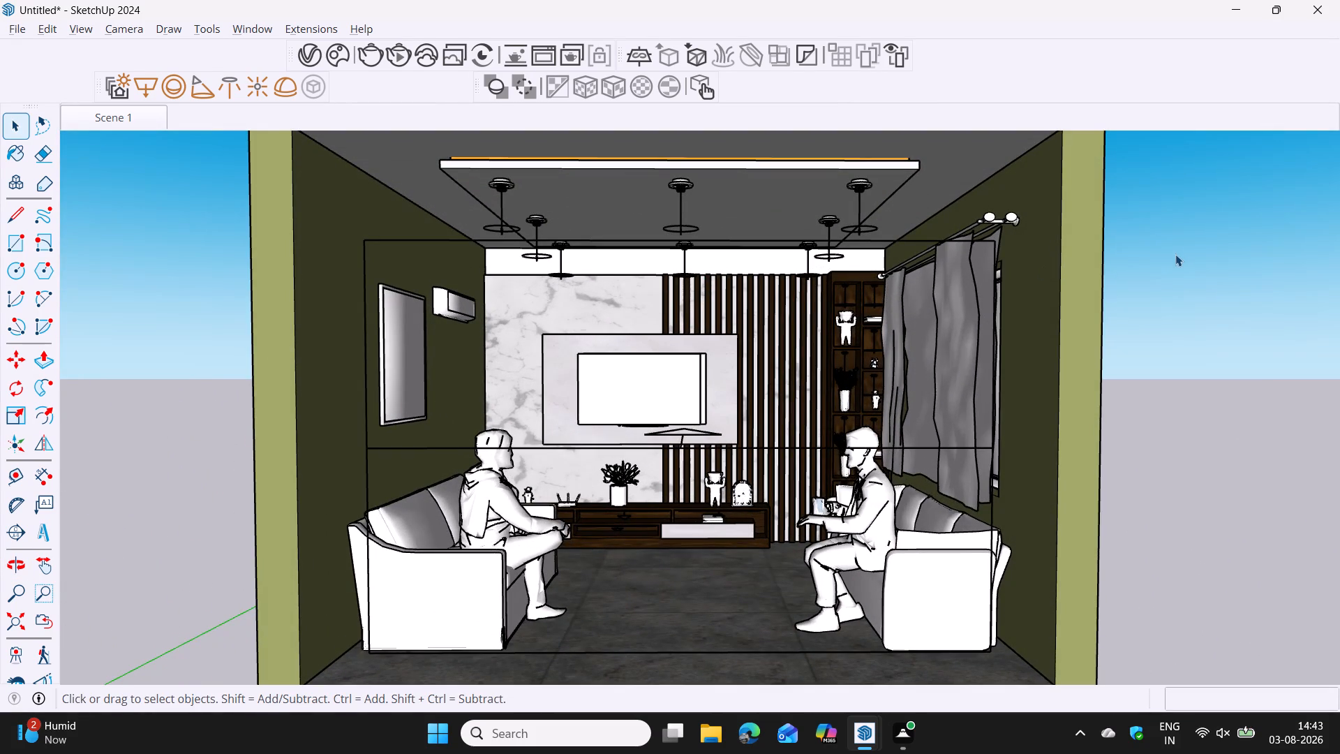
Unhide all hidden objects in the model.
{"action": "left_click", "coordinate": [43, 29]}
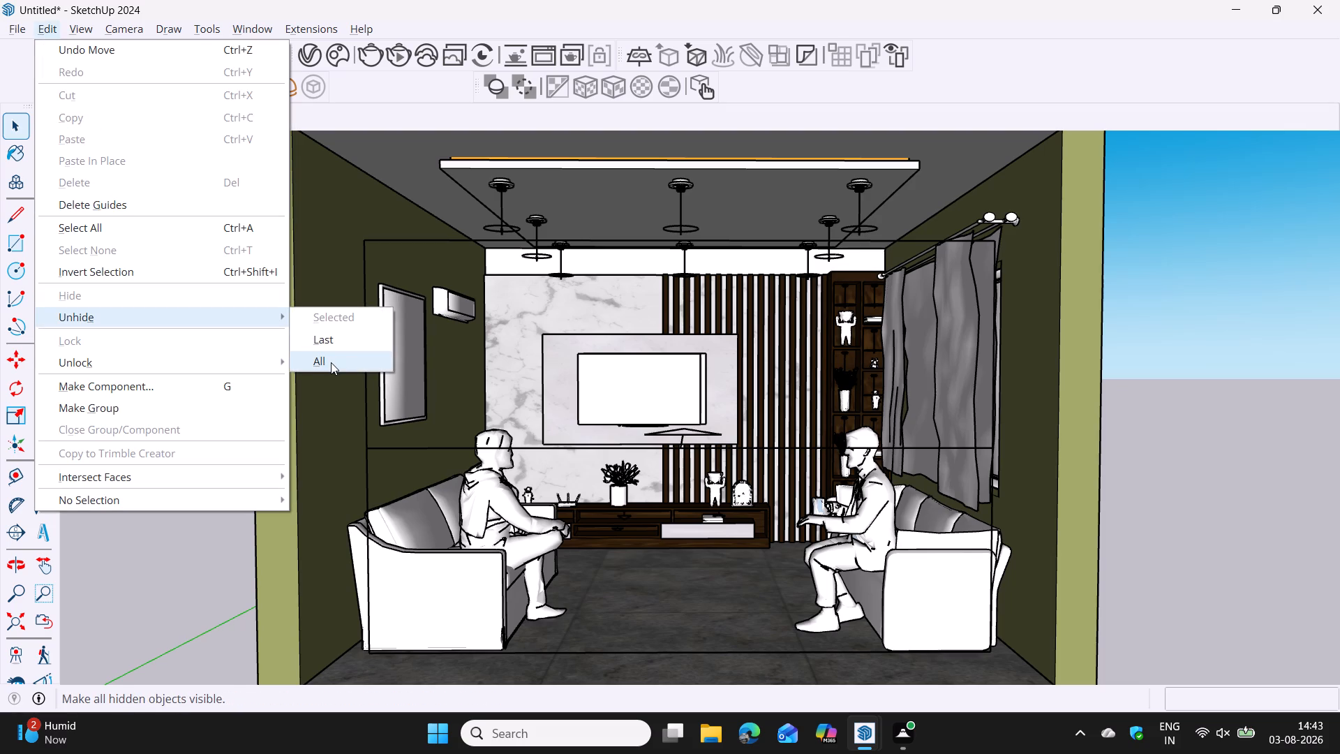
{"action": "left_click", "coordinate": [331, 362]}
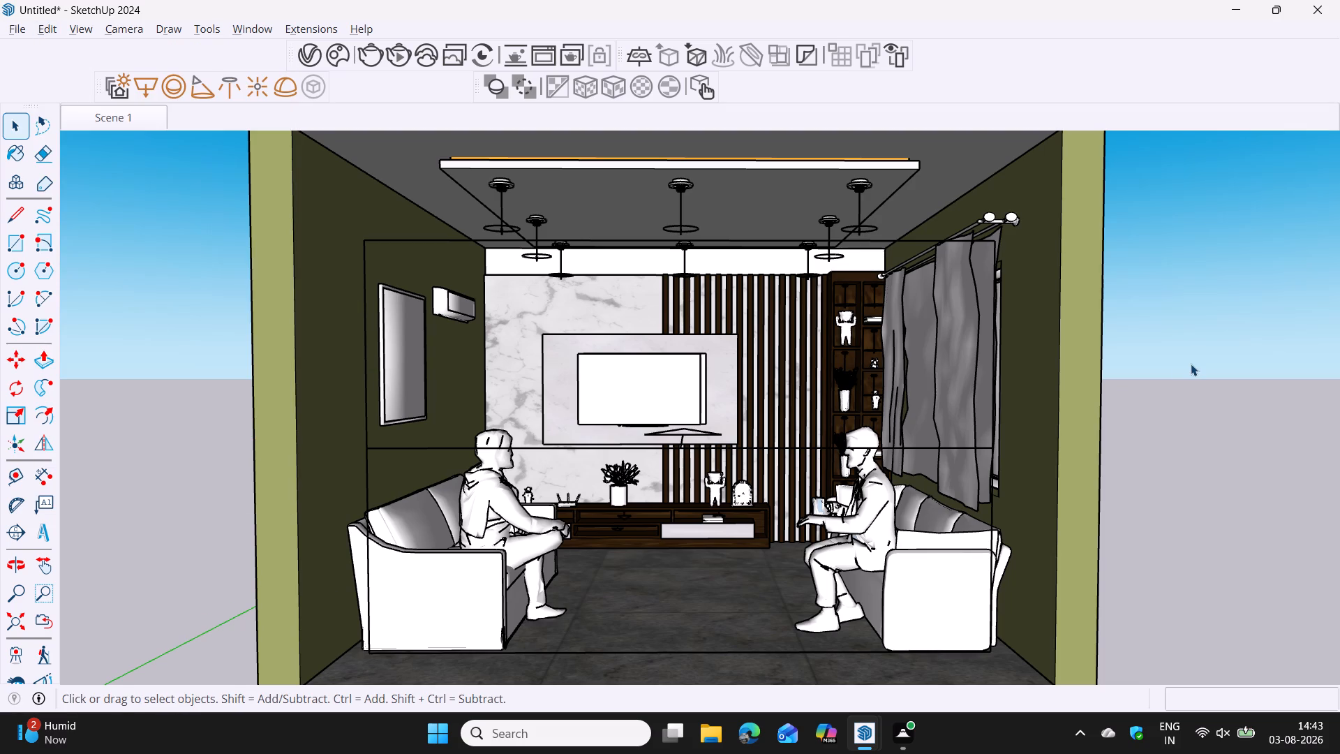
{"action": "left_click", "coordinate": [1191, 364]}
Merge the TV 001 Cosmos asset in the V-Ray Asset Editor and expand the material list under TV 001 merged.
{"action": "key", "text": "alt+Tab"}
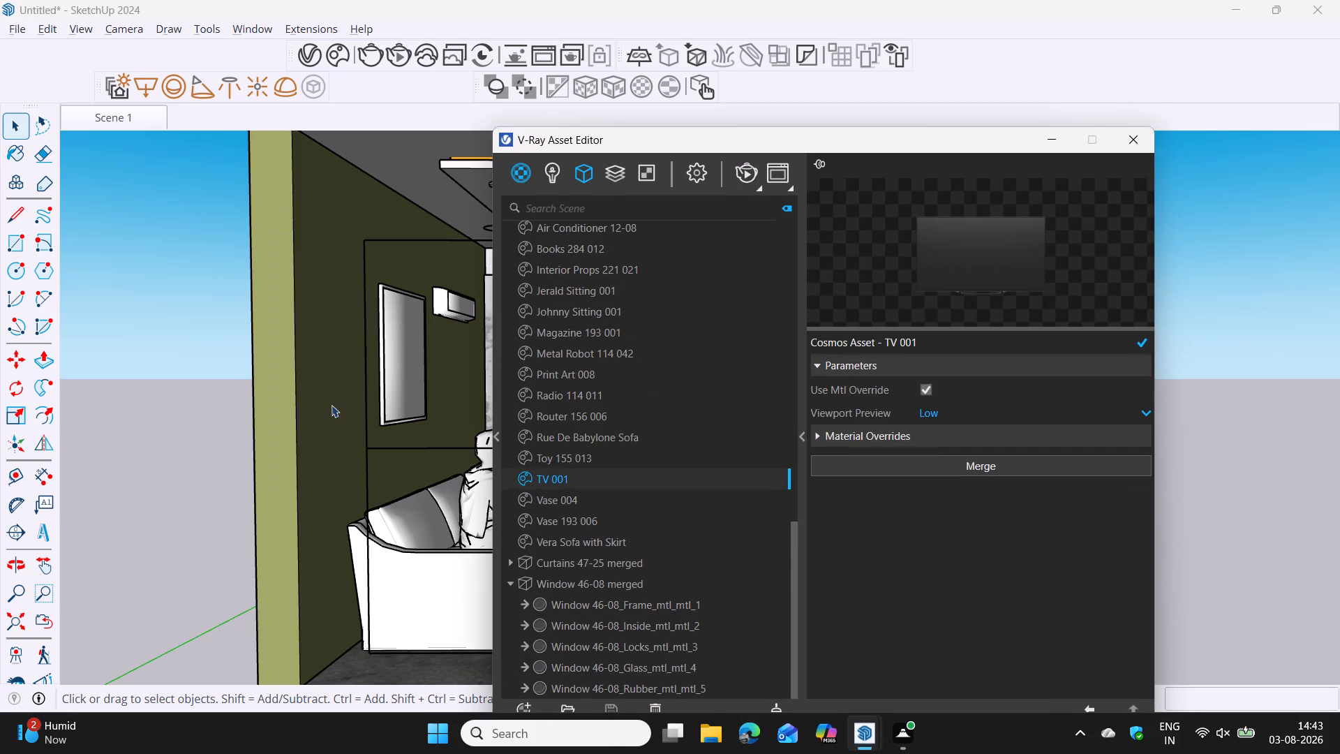
{"action": "left_click", "coordinate": [995, 474]}
{"action": "left_click_drag", "start_coordinate": [946, 143], "coordinate": [520, 50]}
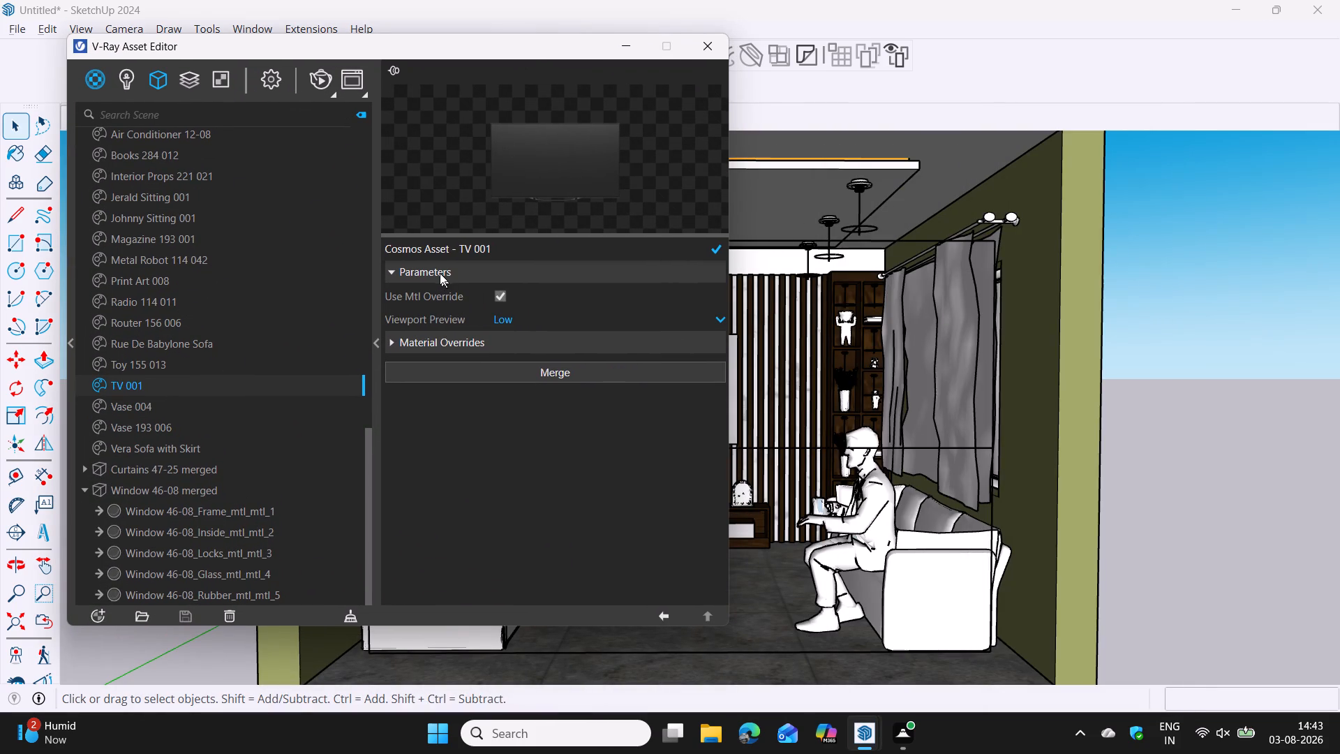
{"action": "left_click", "coordinate": [438, 272]}
{"action": "left_click", "coordinate": [393, 271]}
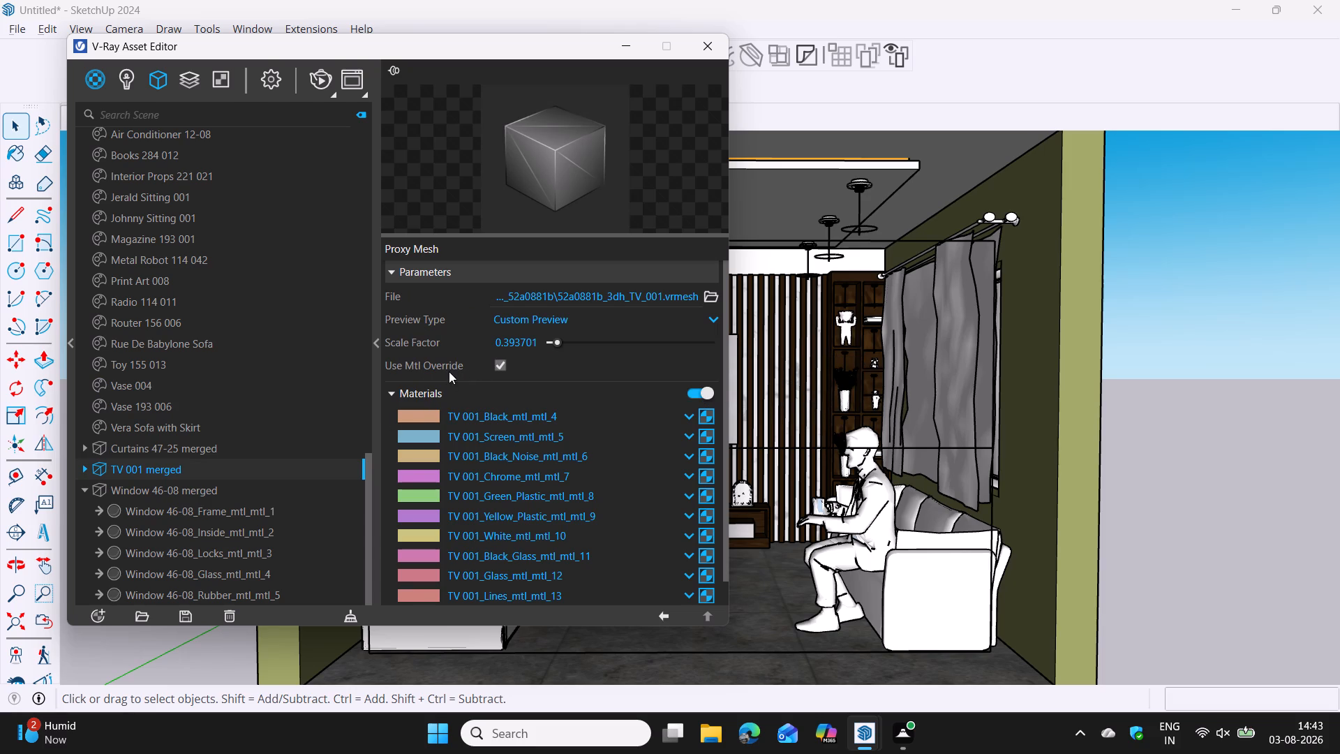
{"action": "scroll", "coordinate": [221, 450], "scroll_direction": "down", "scroll_amount": 3}
{"action": "left_click", "coordinate": [83, 471]}
{"action": "scroll", "coordinate": [248, 453], "scroll_direction": "down", "scroll_amount": 2}
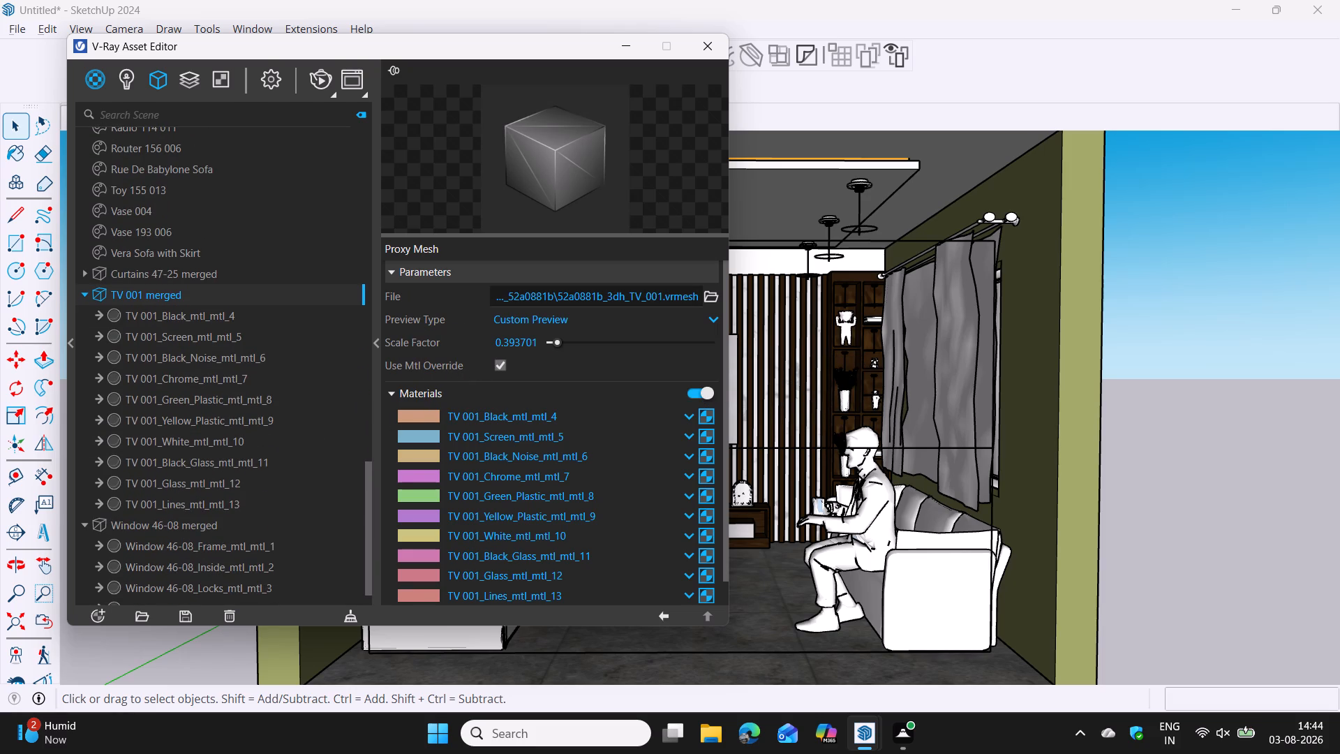
Review the preview type options, material overrides and animation settings of the TV 001 merged proxy mesh.
{"action": "left_click", "coordinate": [572, 325]}
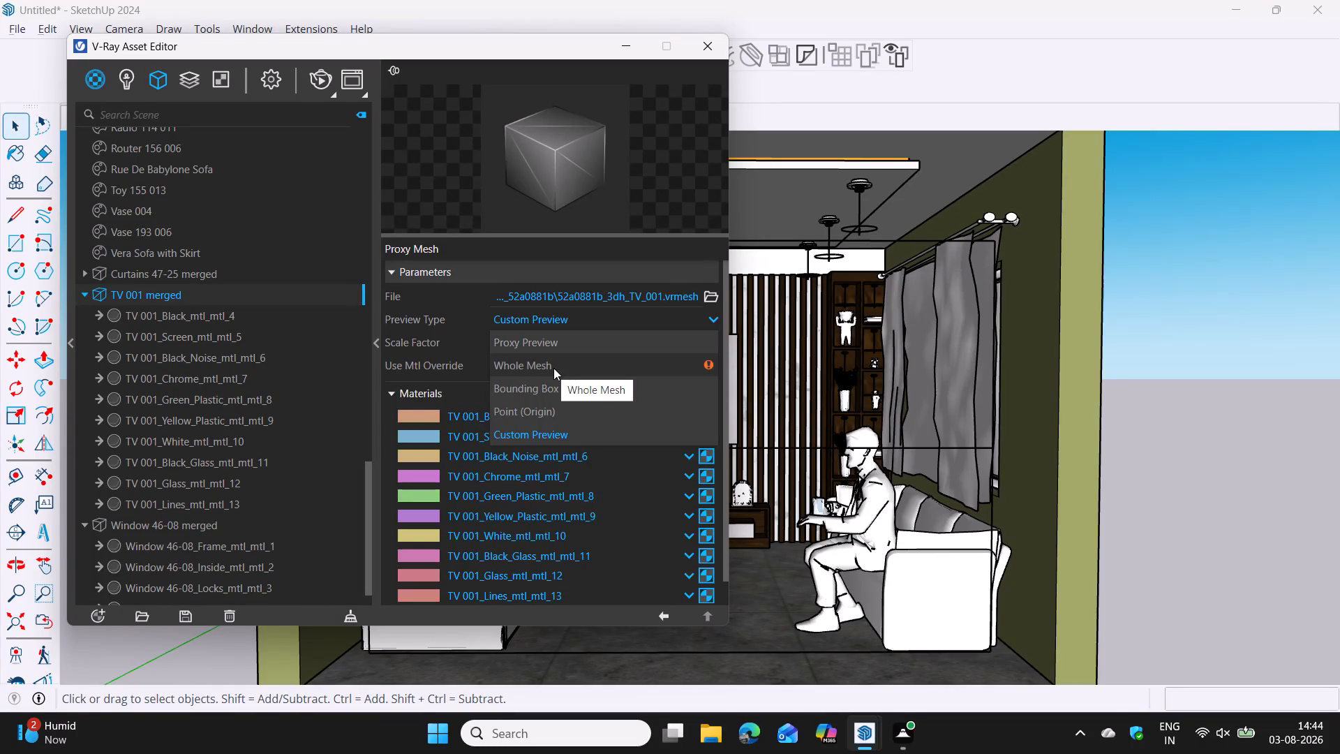
{"action": "left_click", "coordinate": [562, 433]}
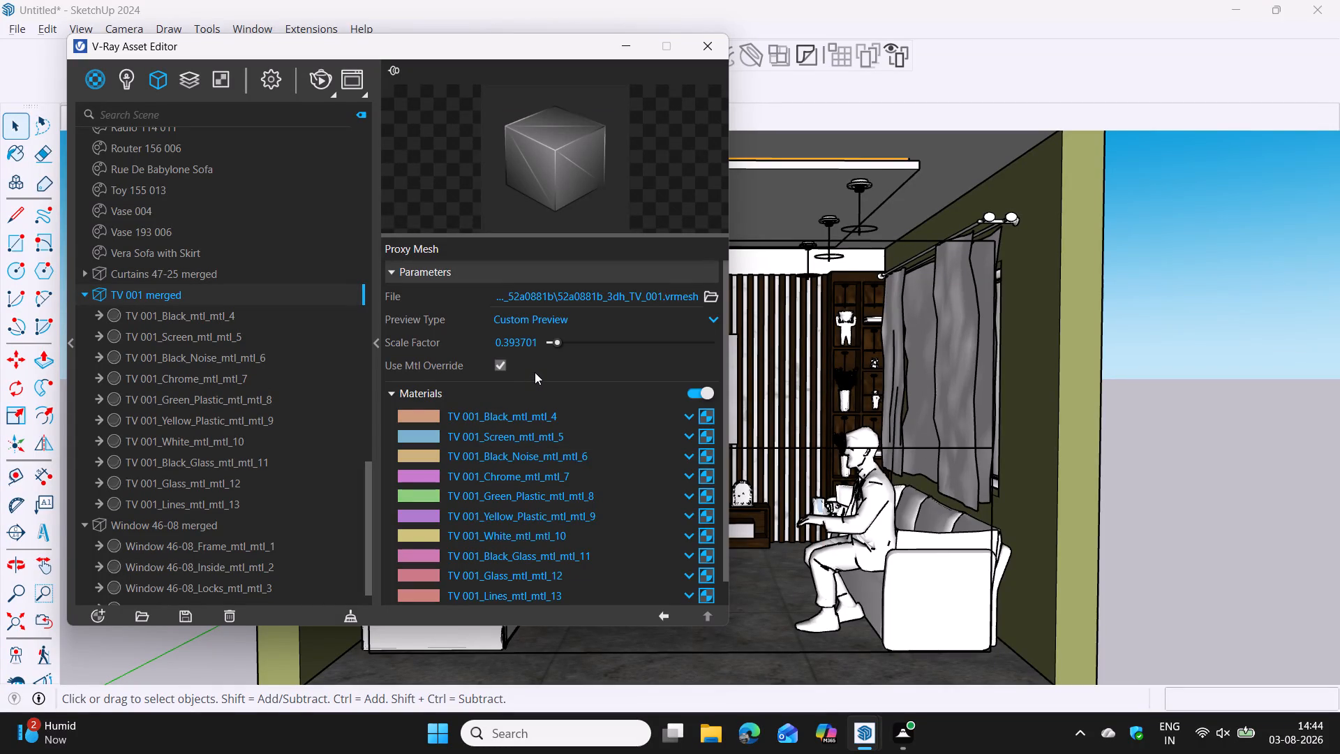
{"action": "scroll", "coordinate": [543, 426], "scroll_direction": "down", "scroll_amount": 3}
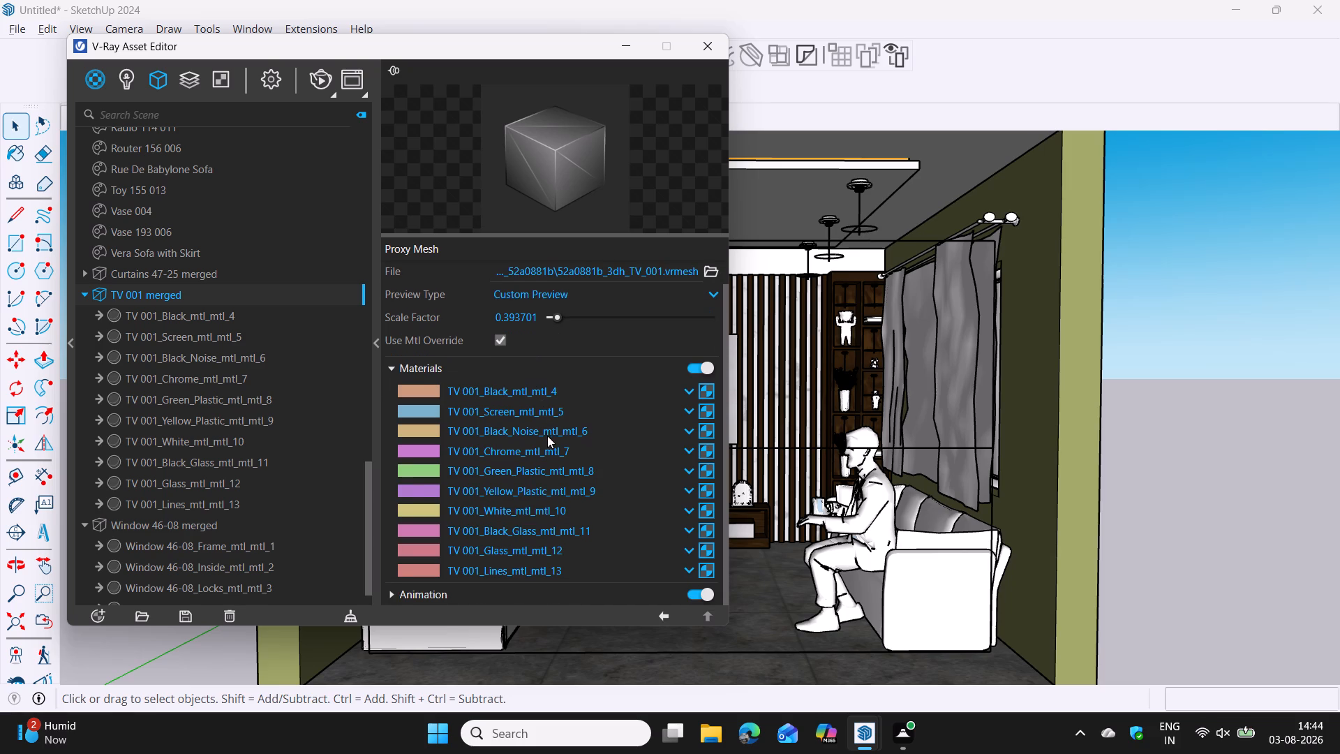
{"action": "scroll", "coordinate": [547, 436], "scroll_direction": "down", "scroll_amount": 7}
{"action": "left_click", "coordinate": [389, 593]}
{"action": "scroll", "coordinate": [468, 545], "scroll_direction": "down", "scroll_amount": 10}
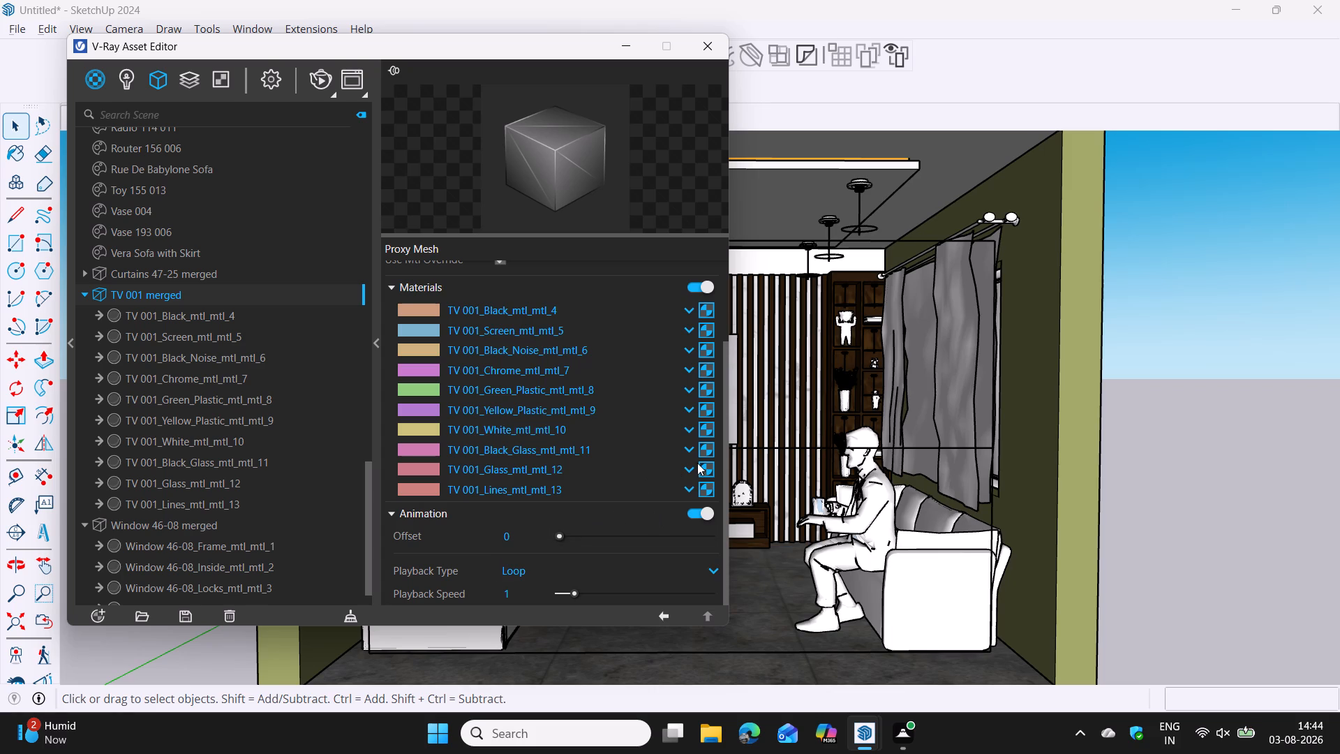
{"action": "left_click", "coordinate": [392, 515]}
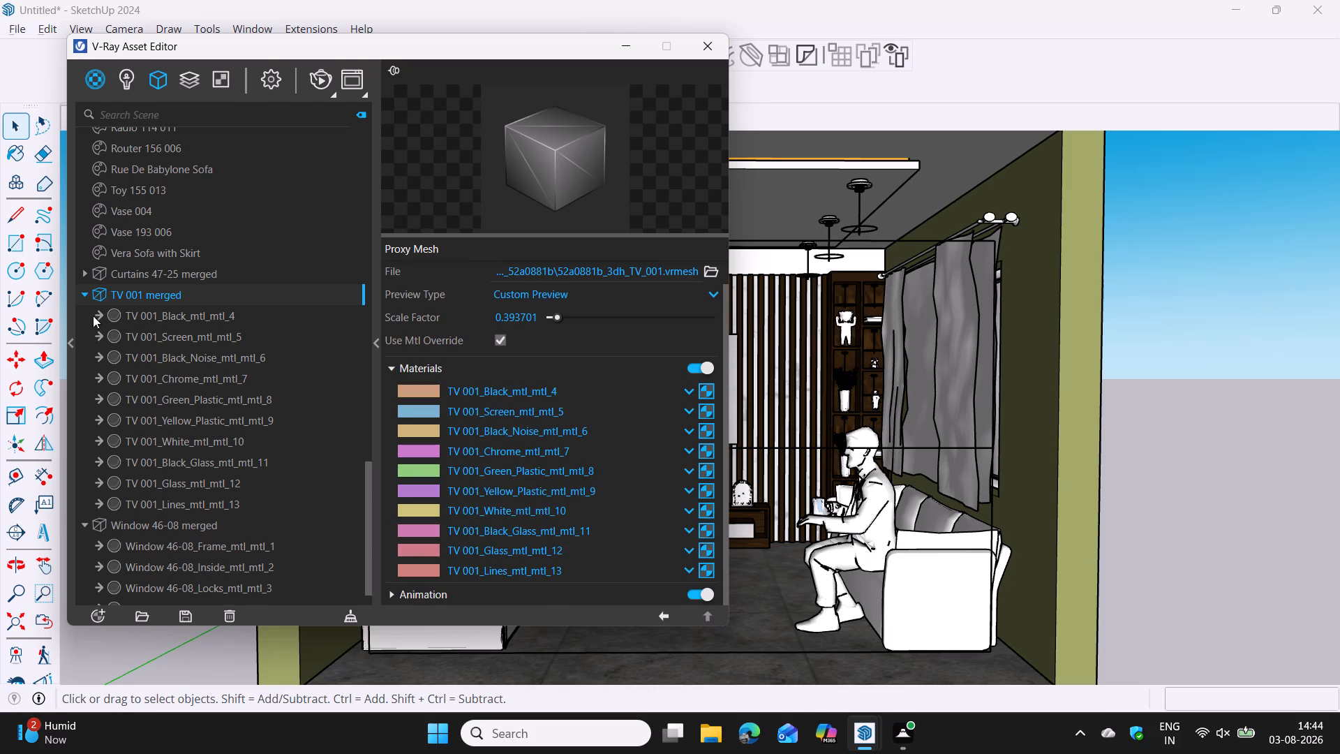
Inspect each TV 001 merged material in turn, from Black_mtl_mtl_4 through Lines_mtl_mtl_13, and look through the scene's material list.
{"action": "left_click", "coordinate": [191, 318]}
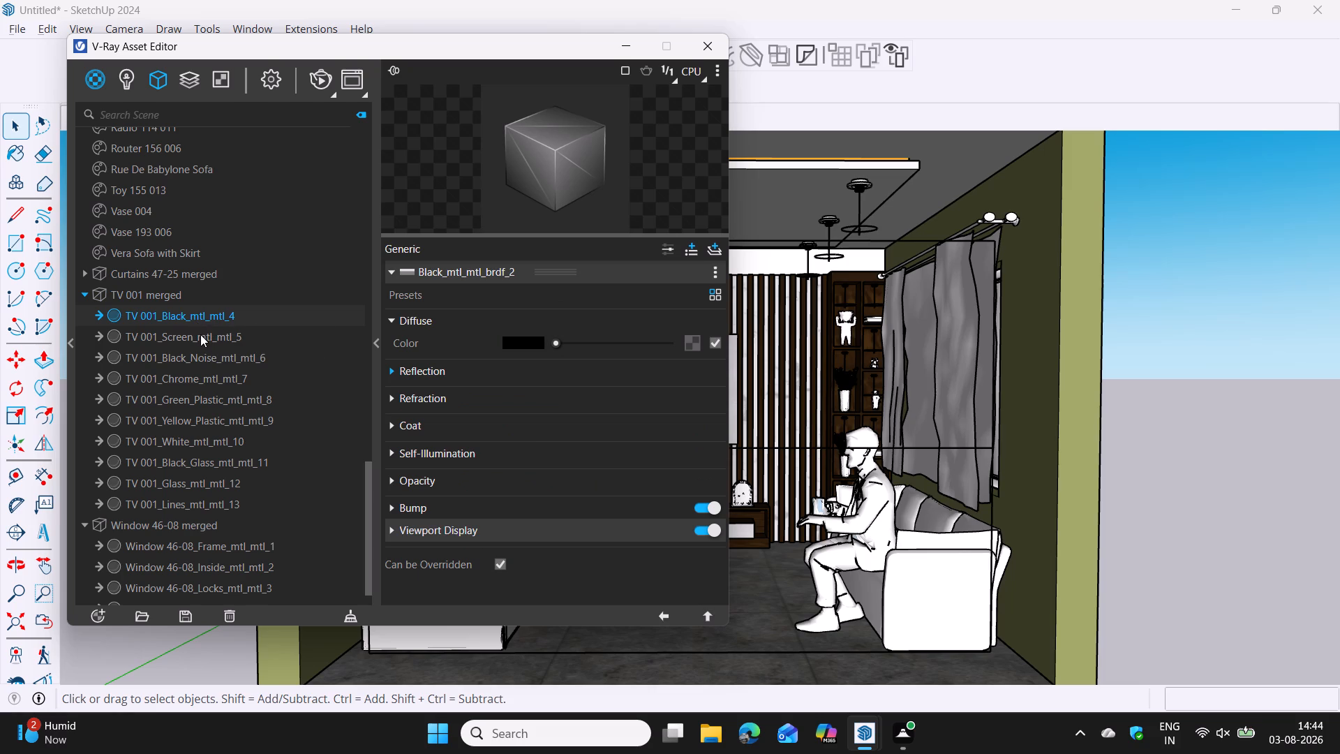
{"action": "left_click", "coordinate": [201, 335]}
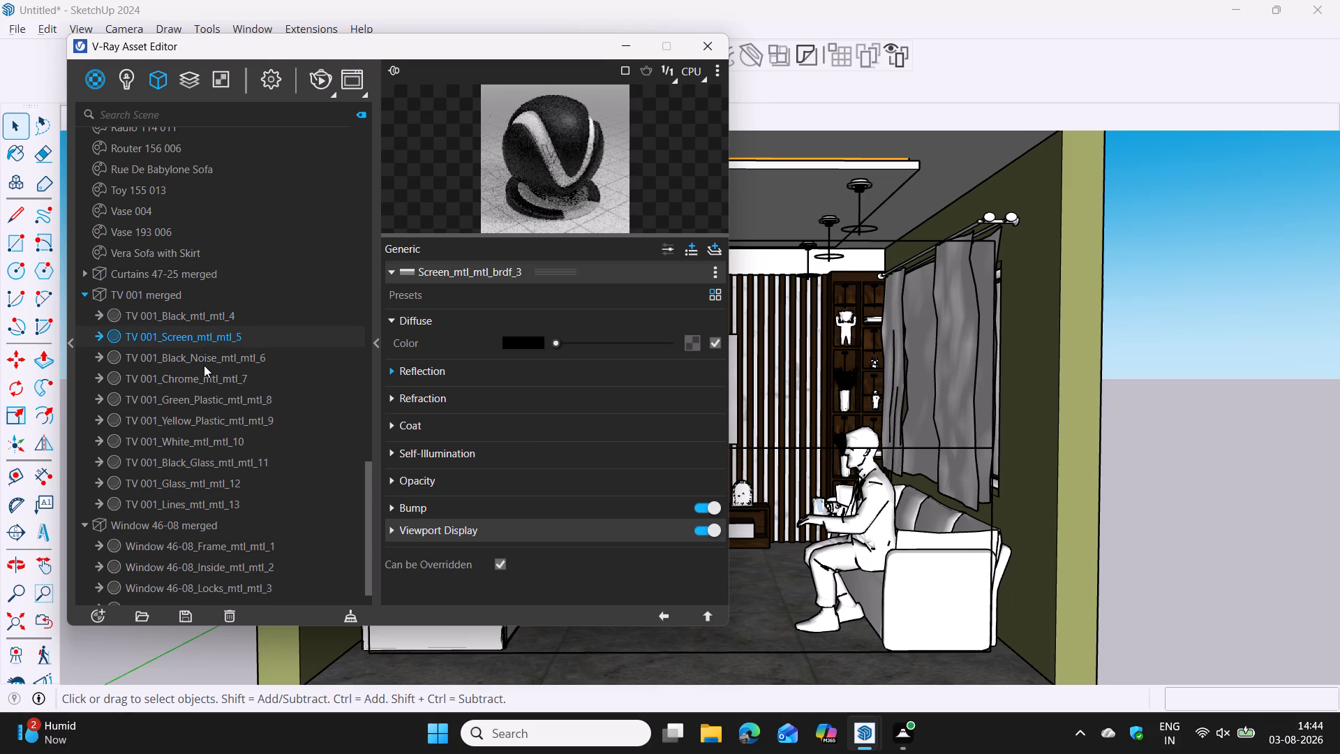
{"action": "left_click", "coordinate": [204, 361]}
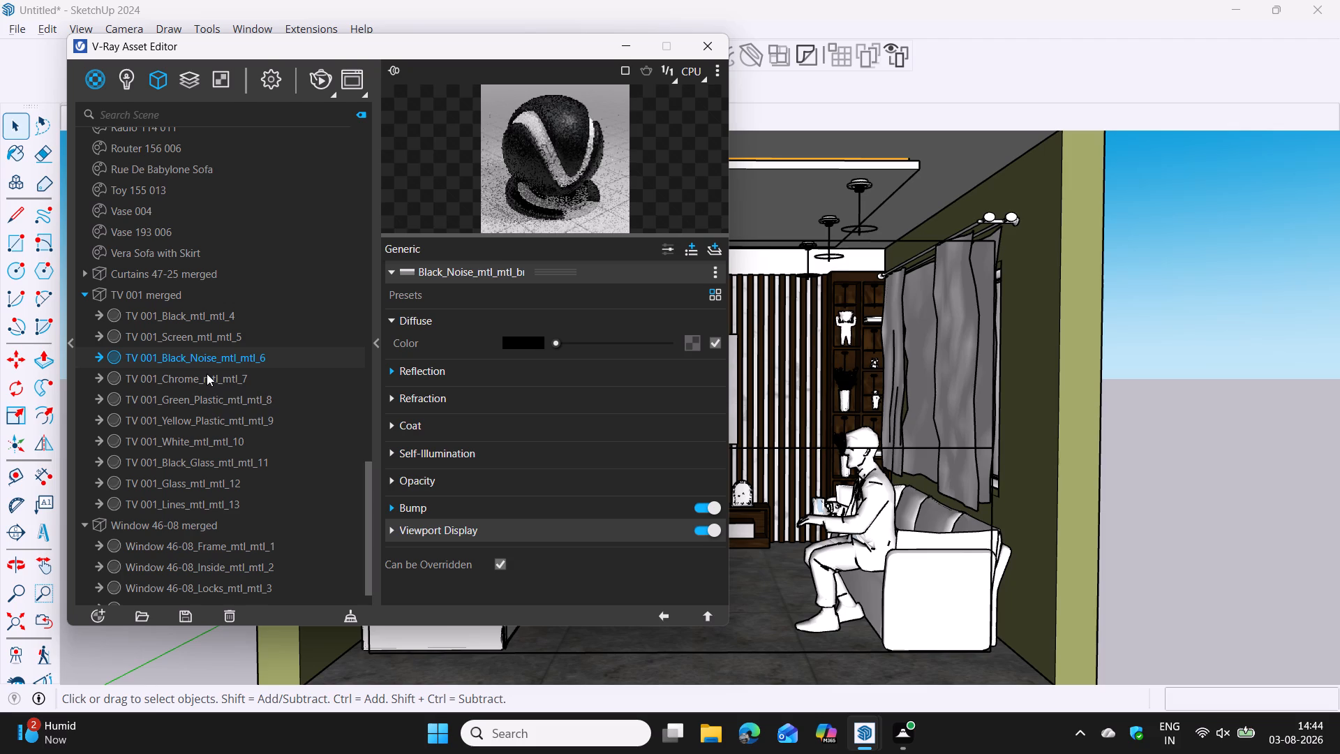
{"action": "left_click", "coordinate": [213, 378]}
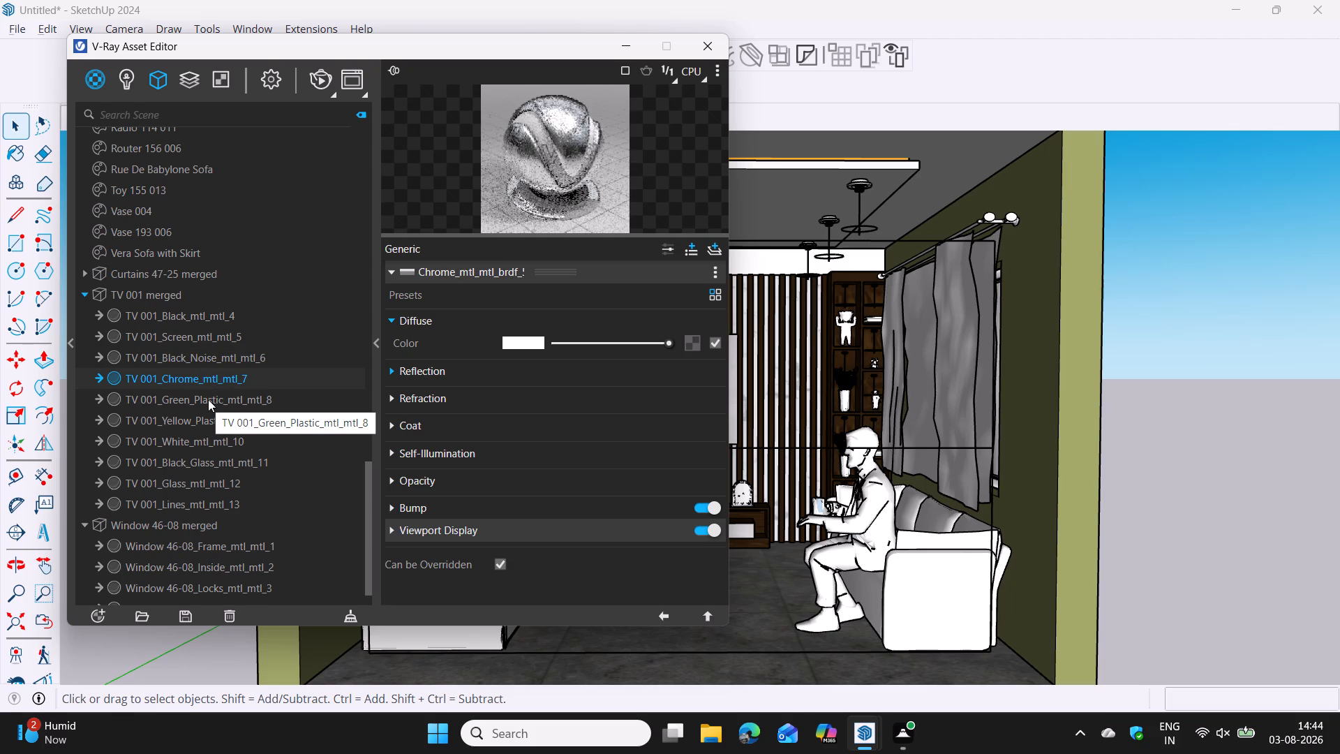
{"action": "left_click", "coordinate": [208, 399]}
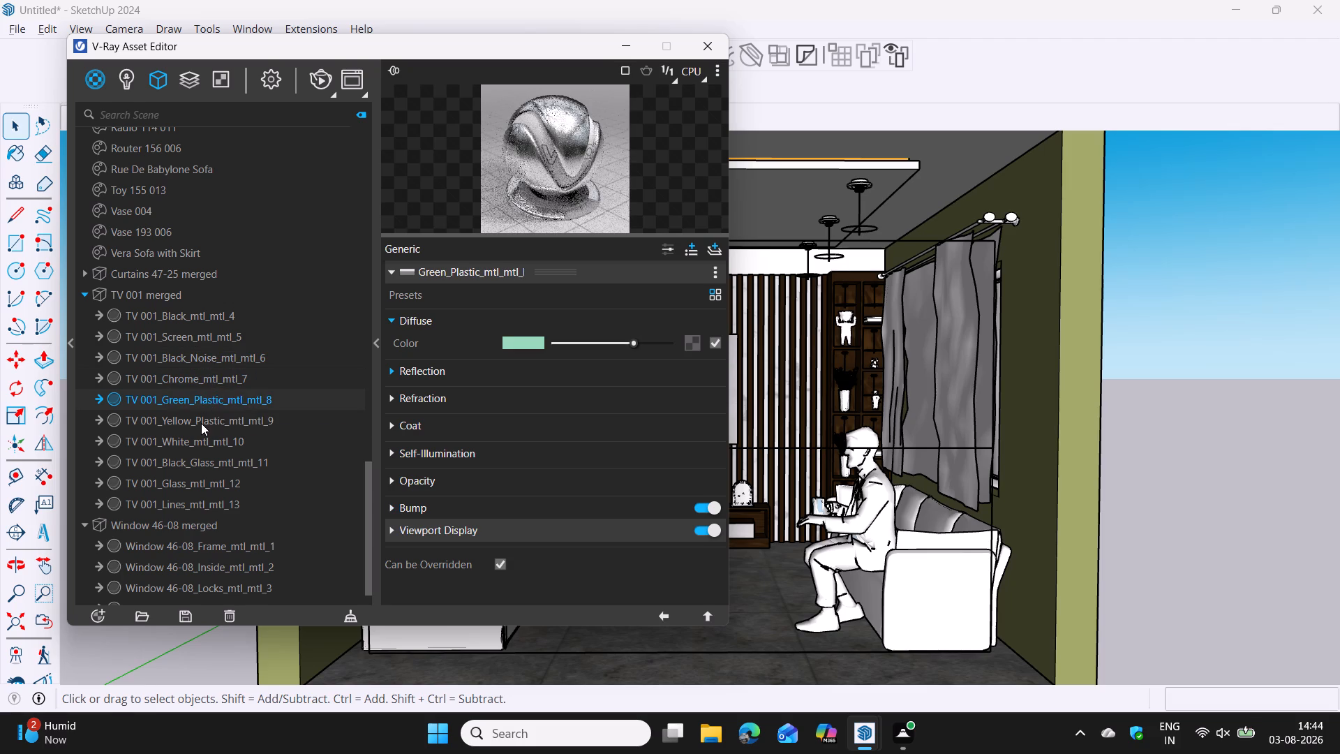
{"action": "left_click", "coordinate": [201, 423]}
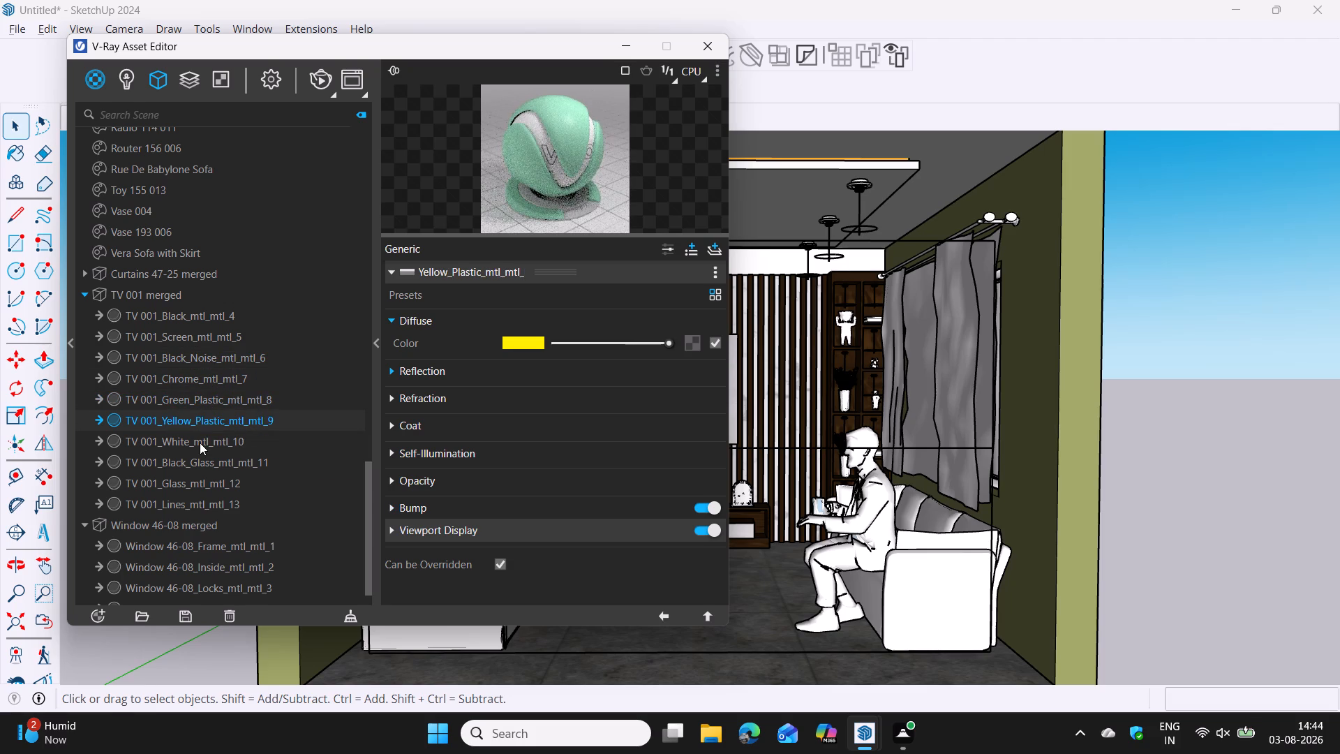
{"action": "left_click", "coordinate": [200, 445]}
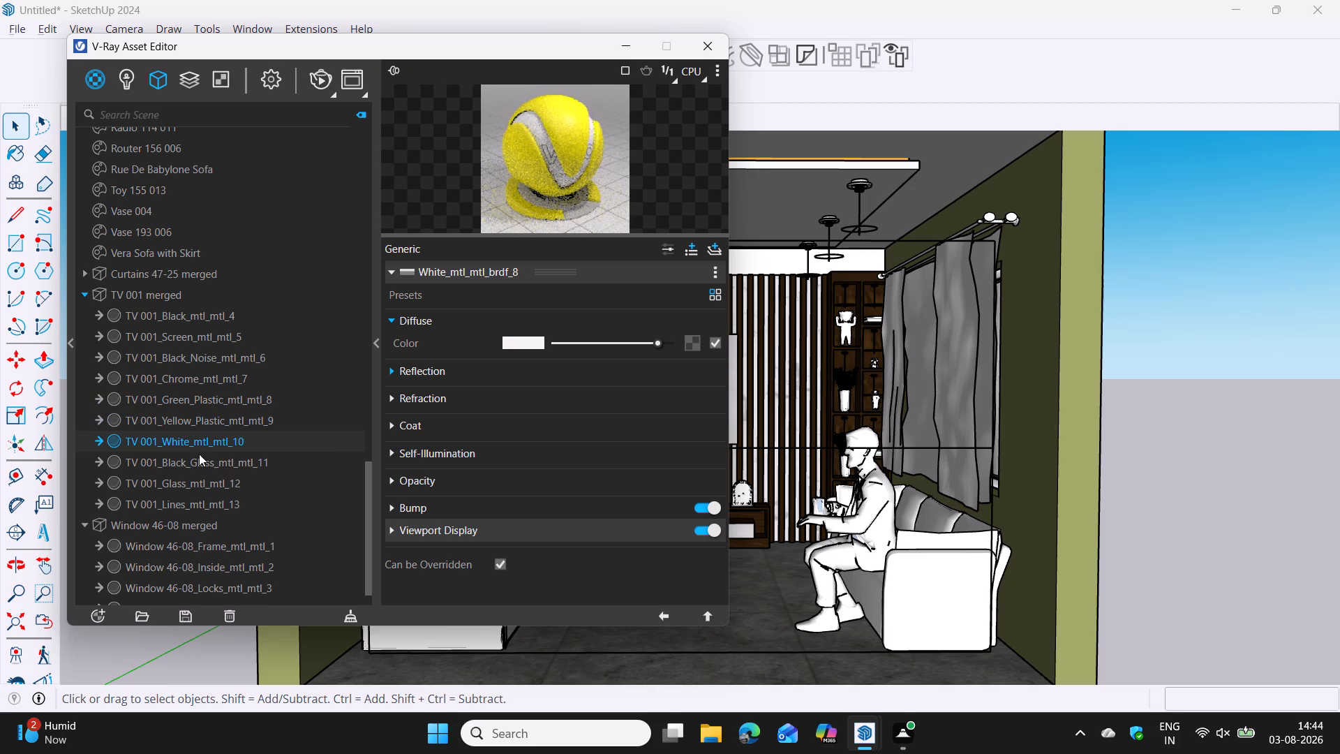
{"action": "left_click", "coordinate": [198, 460]}
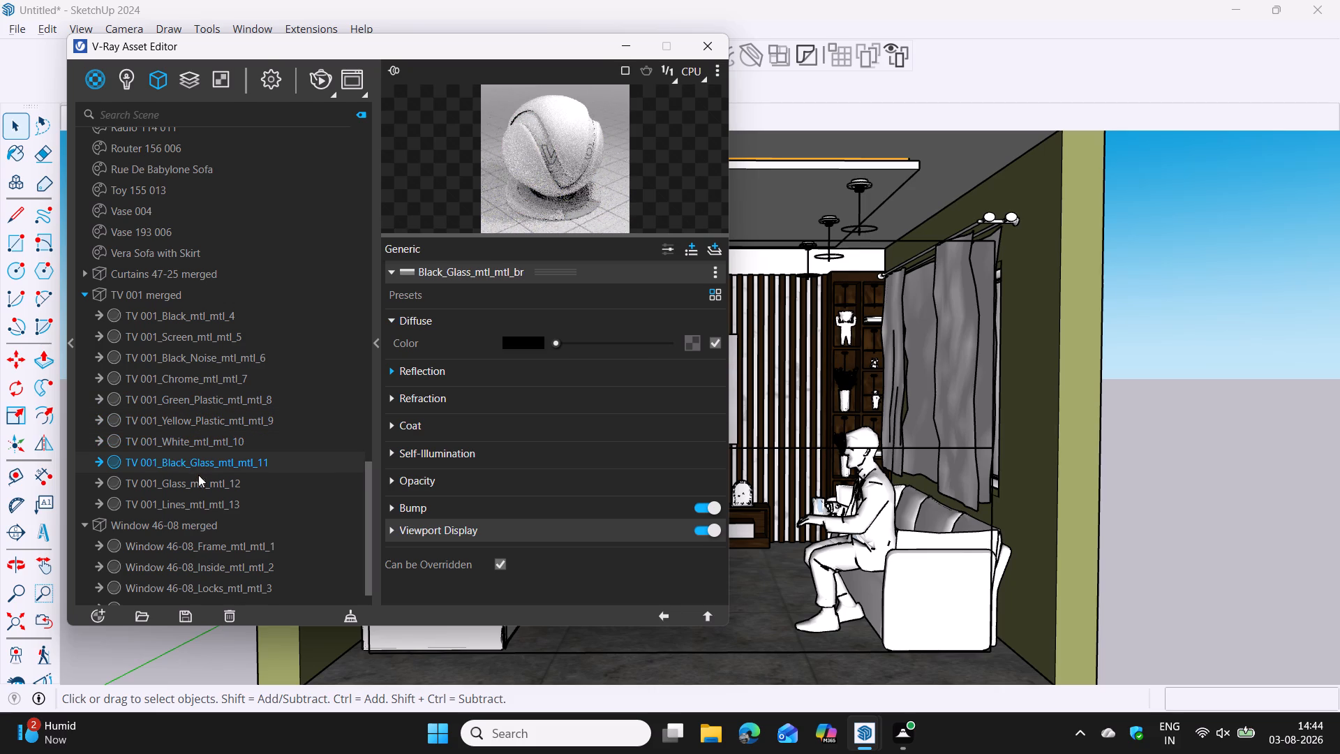
{"action": "left_click", "coordinate": [198, 483]}
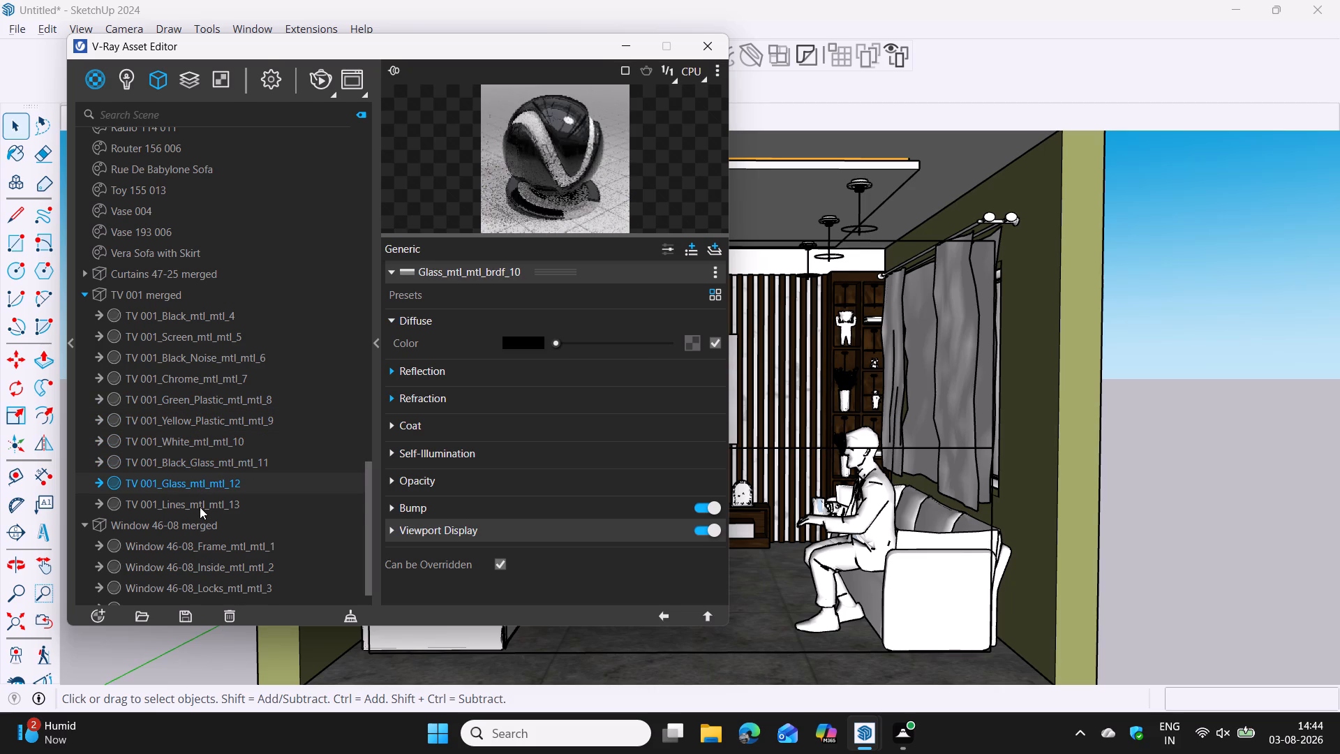
{"action": "left_click", "coordinate": [200, 507]}
{"action": "scroll", "coordinate": [248, 479], "scroll_direction": "down", "scroll_amount": 6}
{"action": "scroll", "coordinate": [248, 479], "scroll_direction": "up", "scroll_amount": 11}
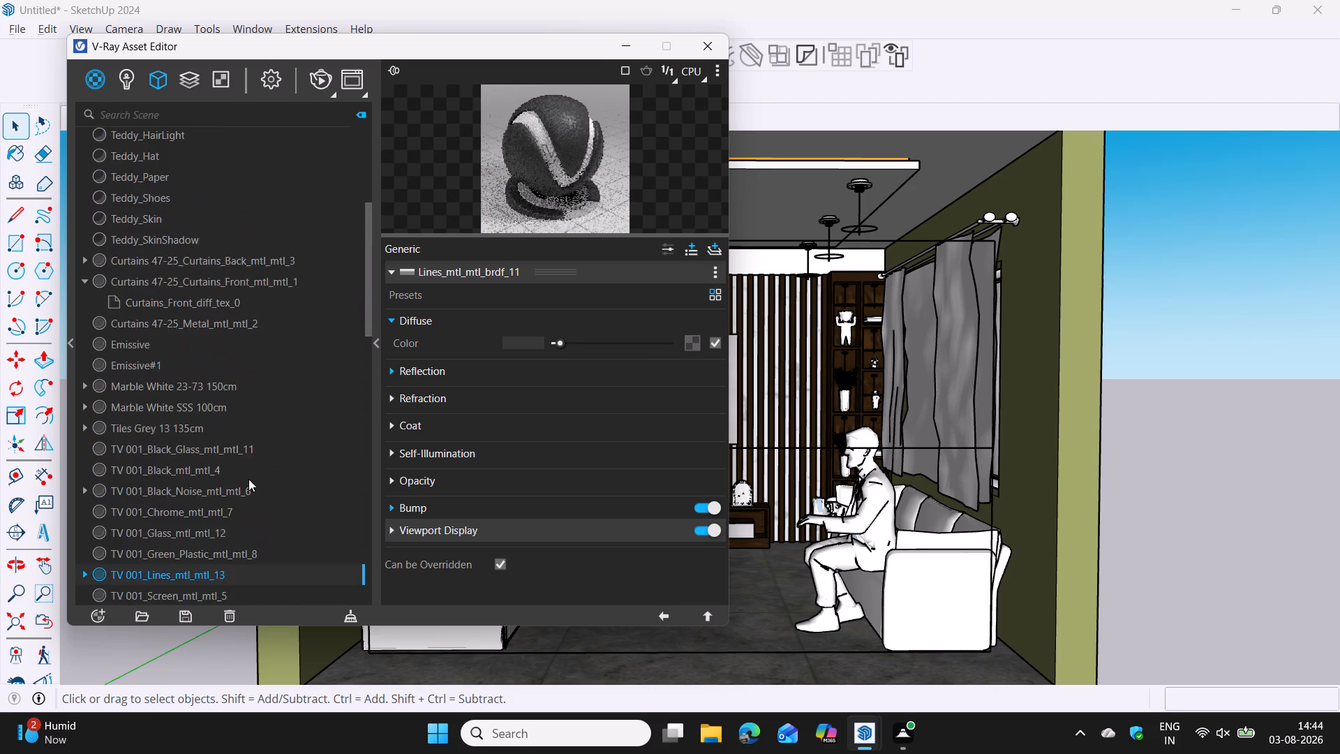
{"action": "scroll", "coordinate": [248, 479], "scroll_direction": "up", "scroll_amount": 16}
Return to the saved Scene 1 view and close the V-Ray Asset Editor.
{"action": "left_click_drag", "start_coordinate": [500, 41], "coordinate": [500, 42]}
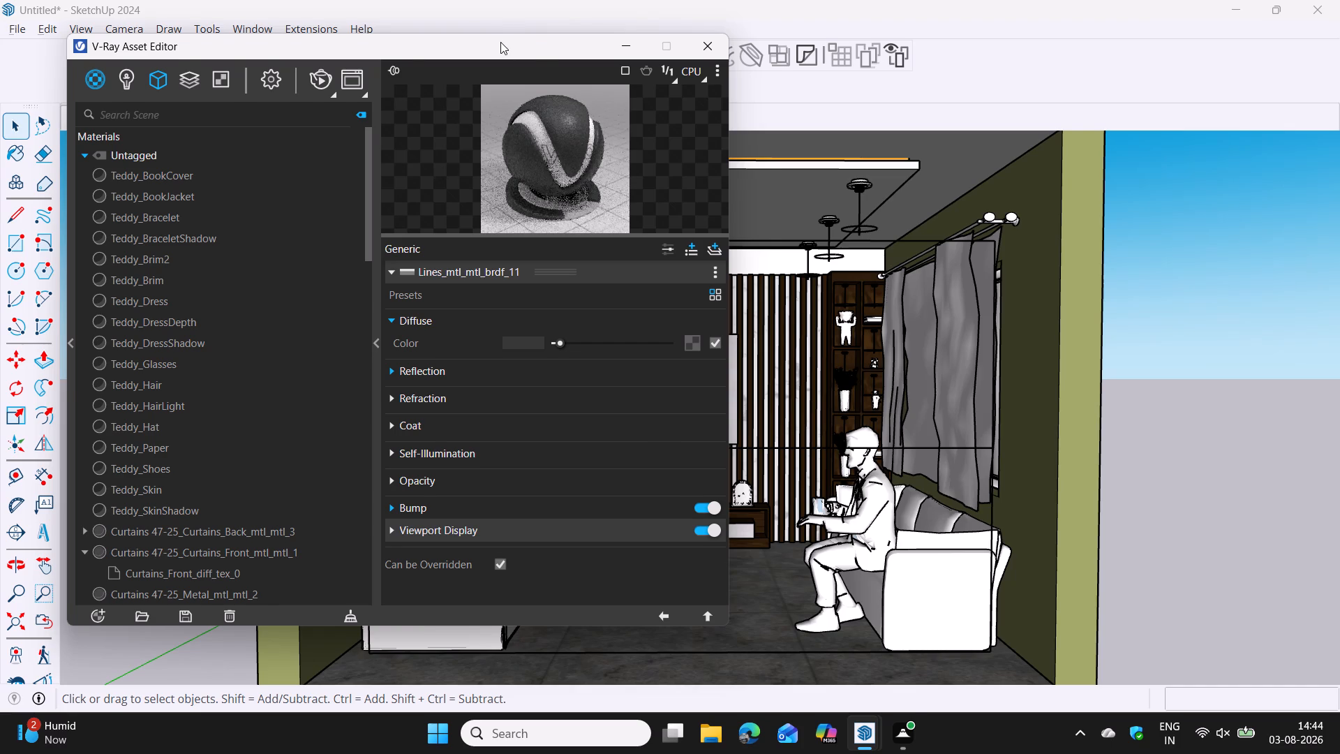
{"action": "left_click_drag", "start_coordinate": [500, 42], "coordinate": [890, 165]}
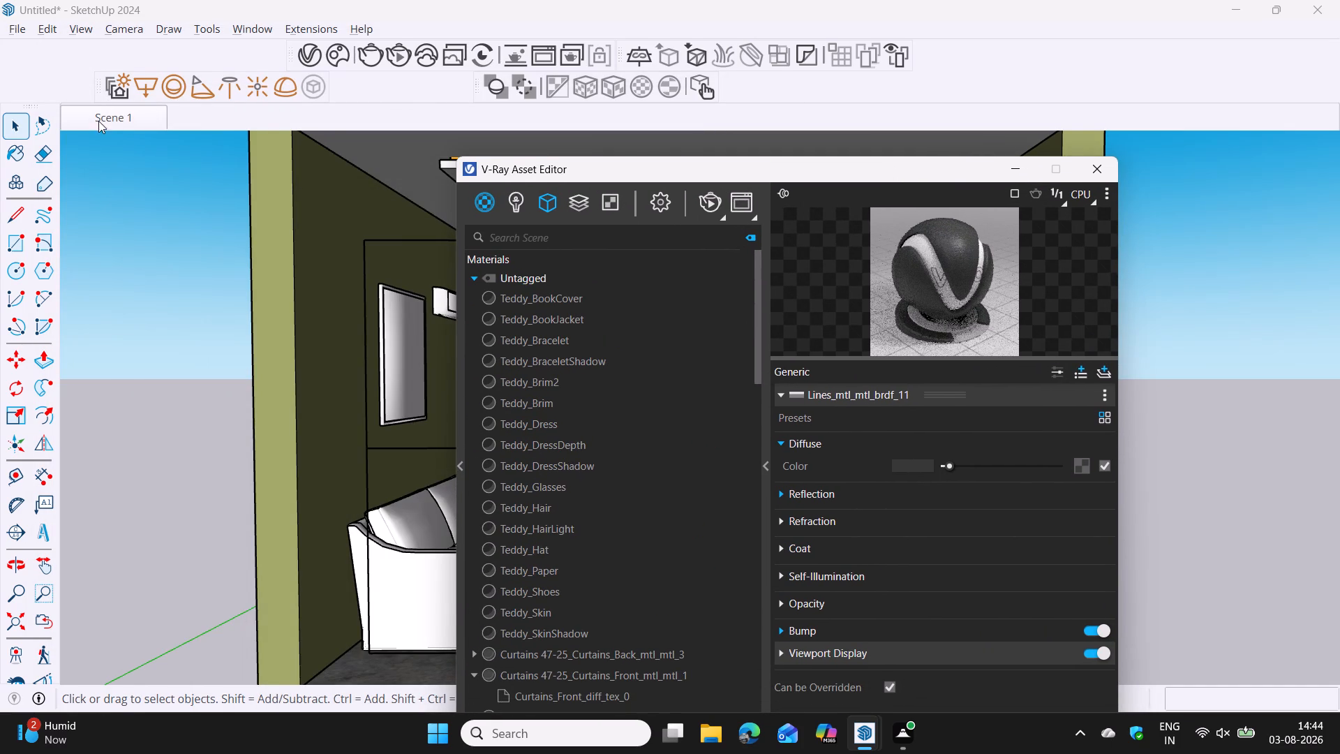
{"action": "left_click", "coordinate": [105, 121]}
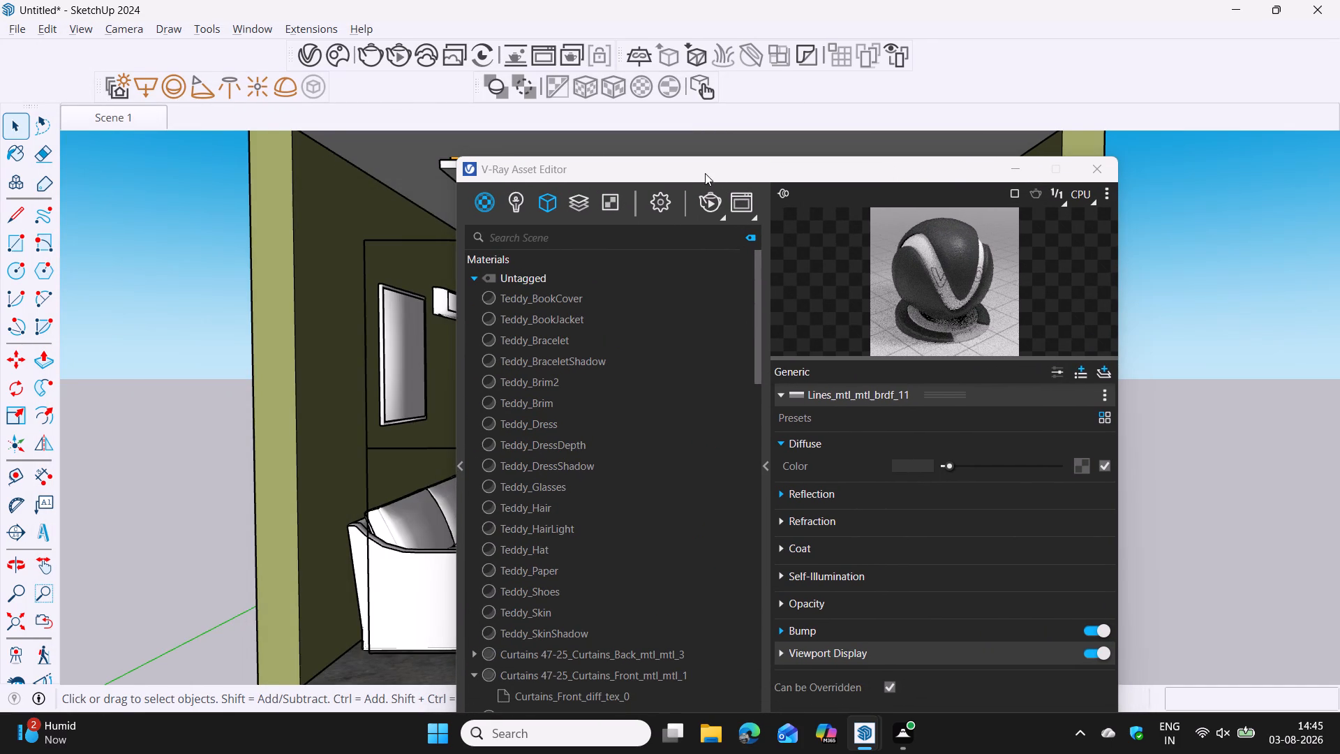
{"action": "left_click_drag", "start_coordinate": [715, 170], "coordinate": [558, 349]}
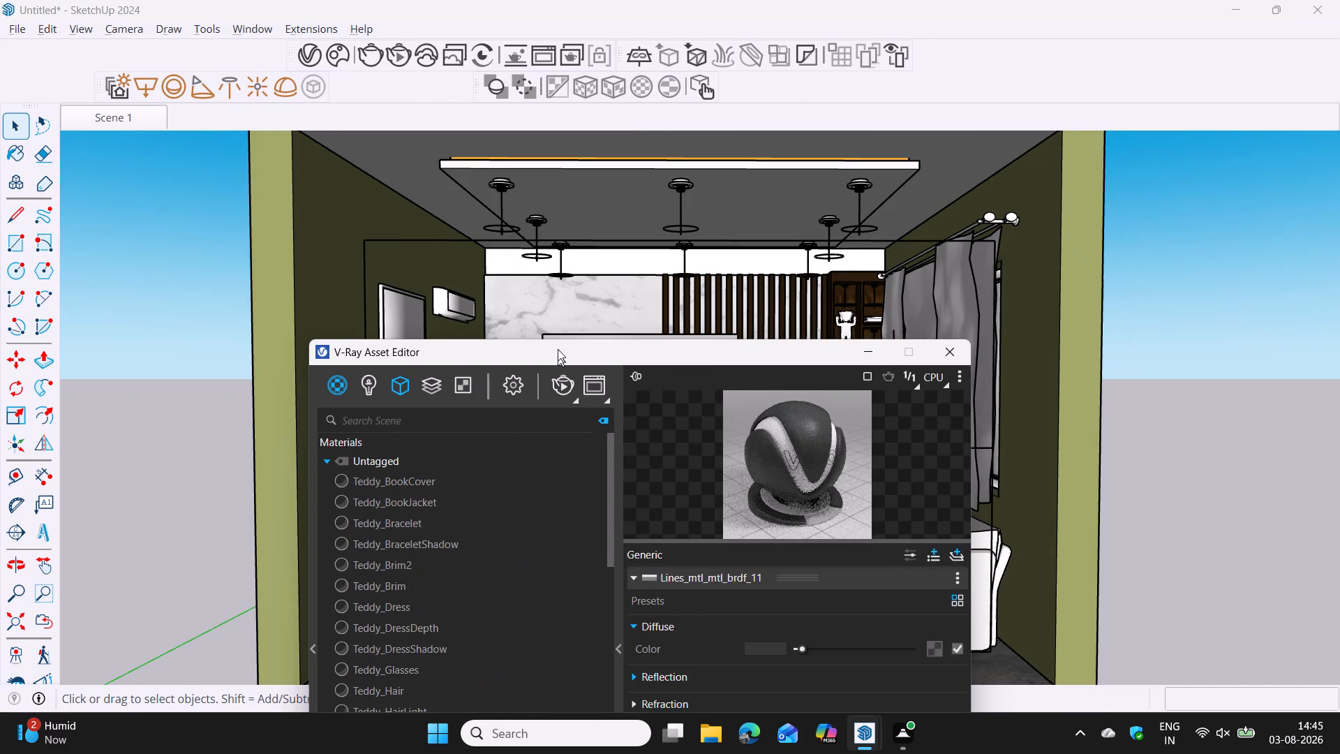
{"action": "left_click_drag", "start_coordinate": [558, 349], "coordinate": [604, 193]}
{"action": "left_click", "coordinate": [1002, 186]}
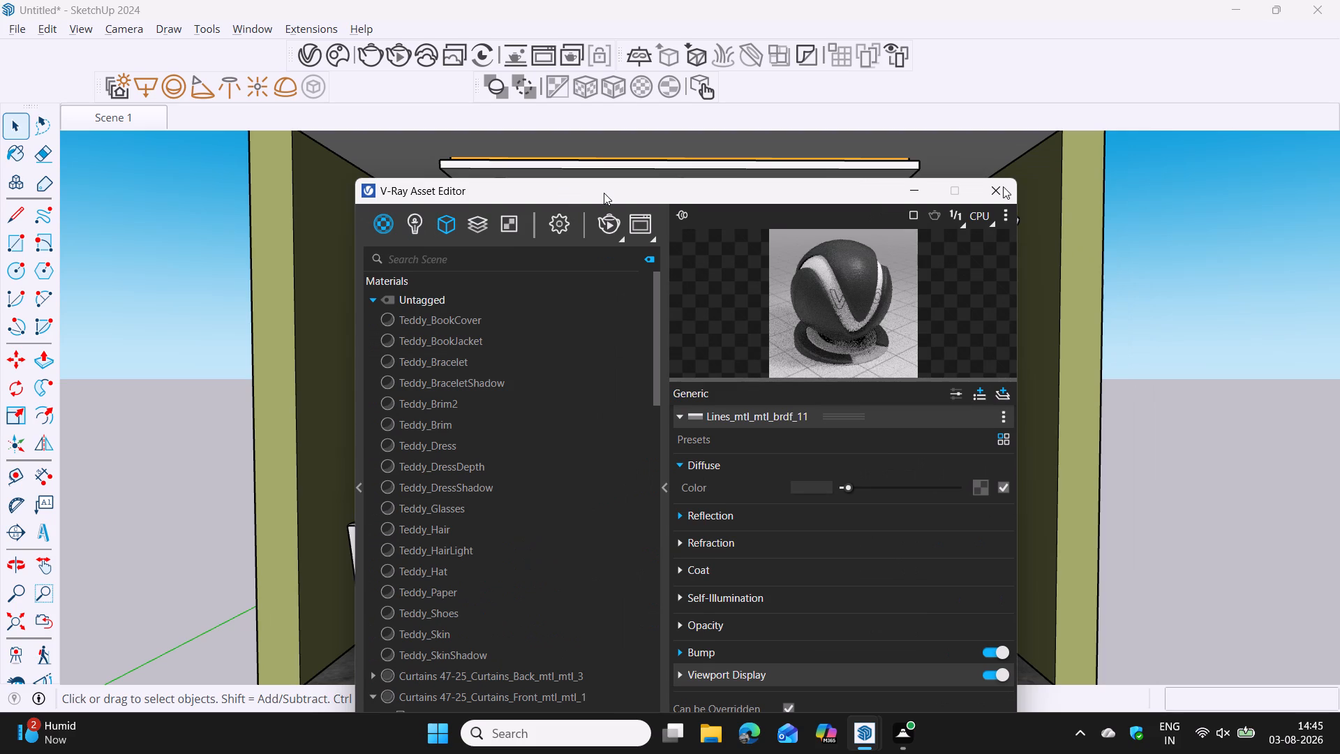
Reframe the living room closer, facing the TV wall between the two sofas, and update Scene 1 with this view.
{"action": "scroll", "coordinate": [733, 289], "scroll_direction": "up", "scroll_amount": 1}
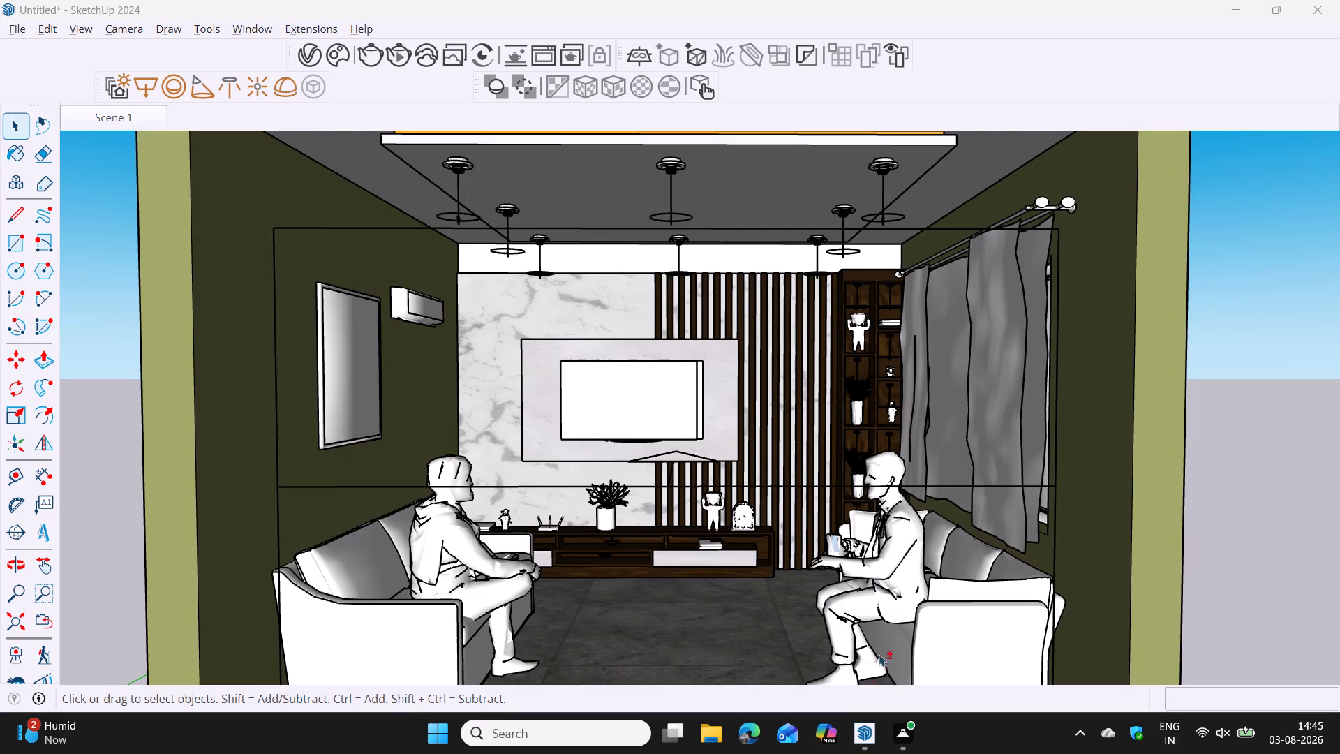
{"action": "middle_click", "coordinate": [773, 649], "text": "shift"}
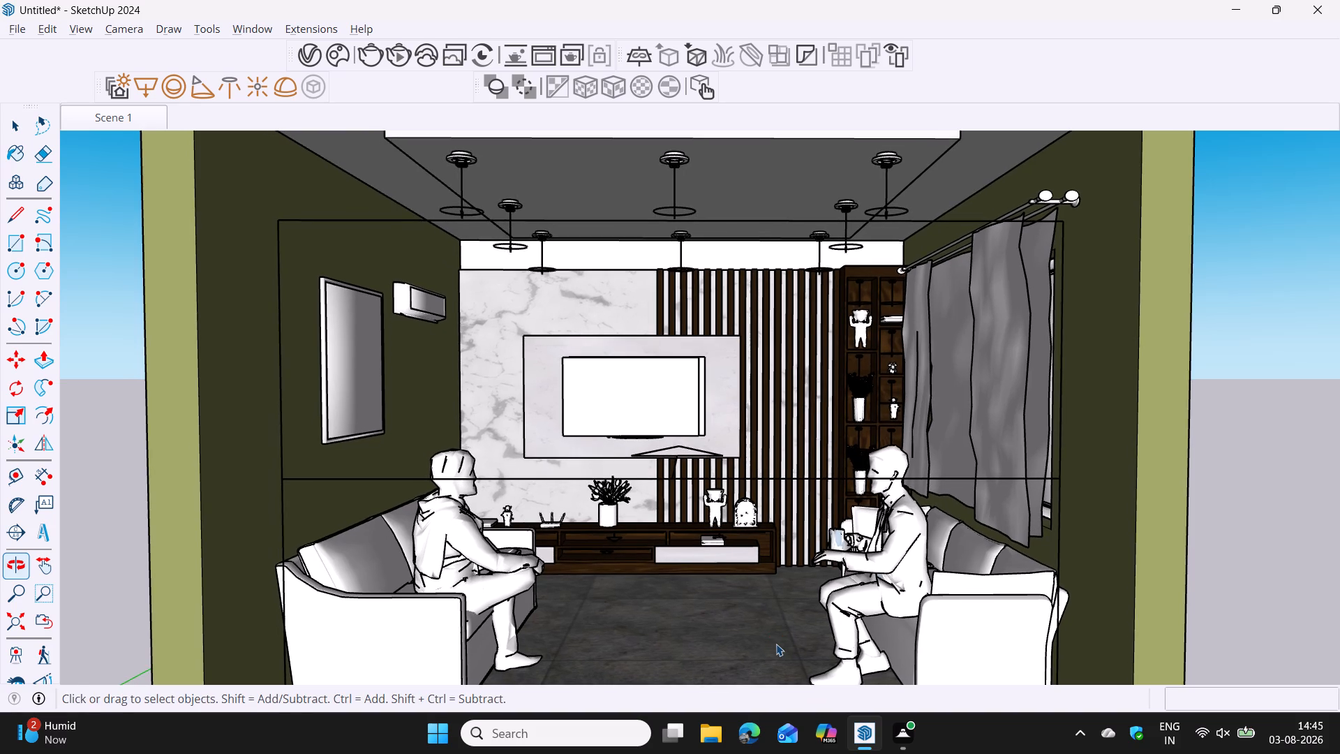
{"action": "scroll", "coordinate": [776, 644], "scroll_direction": "down", "scroll_amount": 1}
{"action": "middle_click_drag", "start_coordinate": [776, 643], "coordinate": [777, 633]}
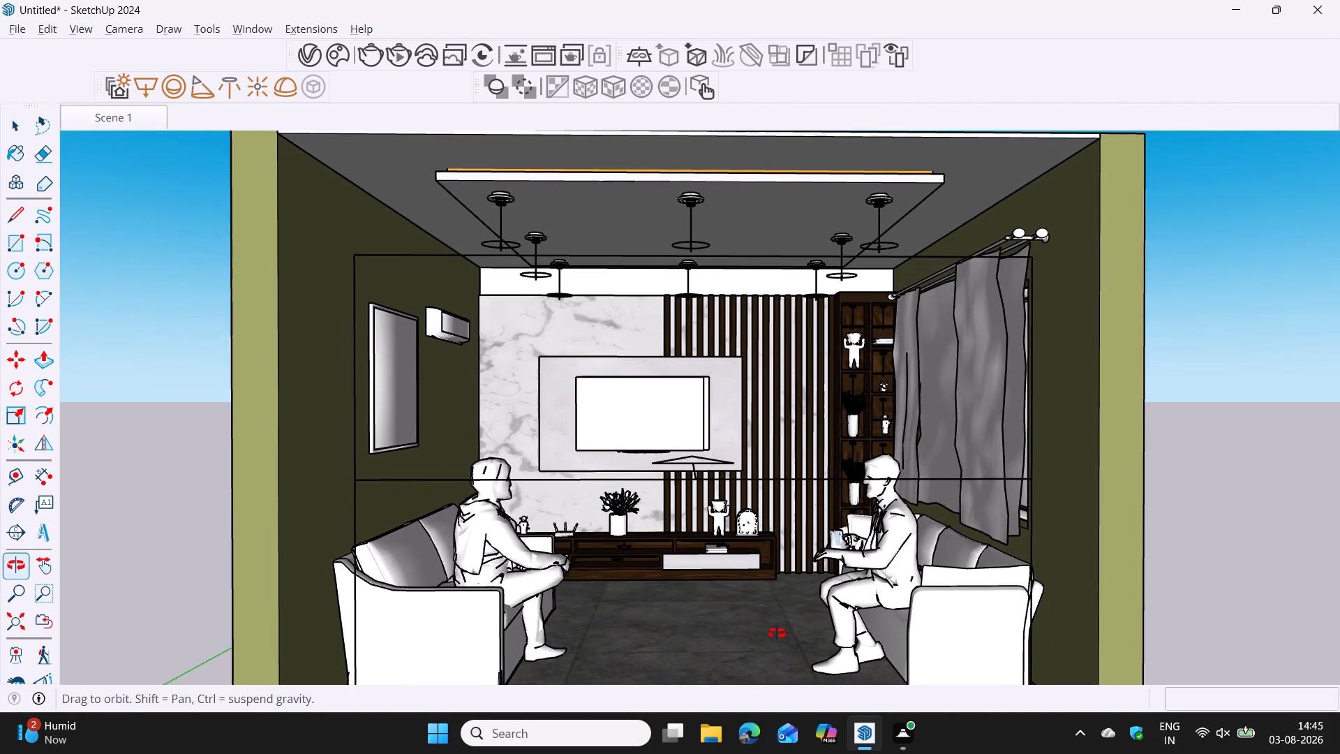
{"action": "middle_click_drag", "start_coordinate": [777, 633], "coordinate": [774, 633]}
{"action": "scroll", "coordinate": [774, 633], "scroll_direction": "up", "scroll_amount": 1}
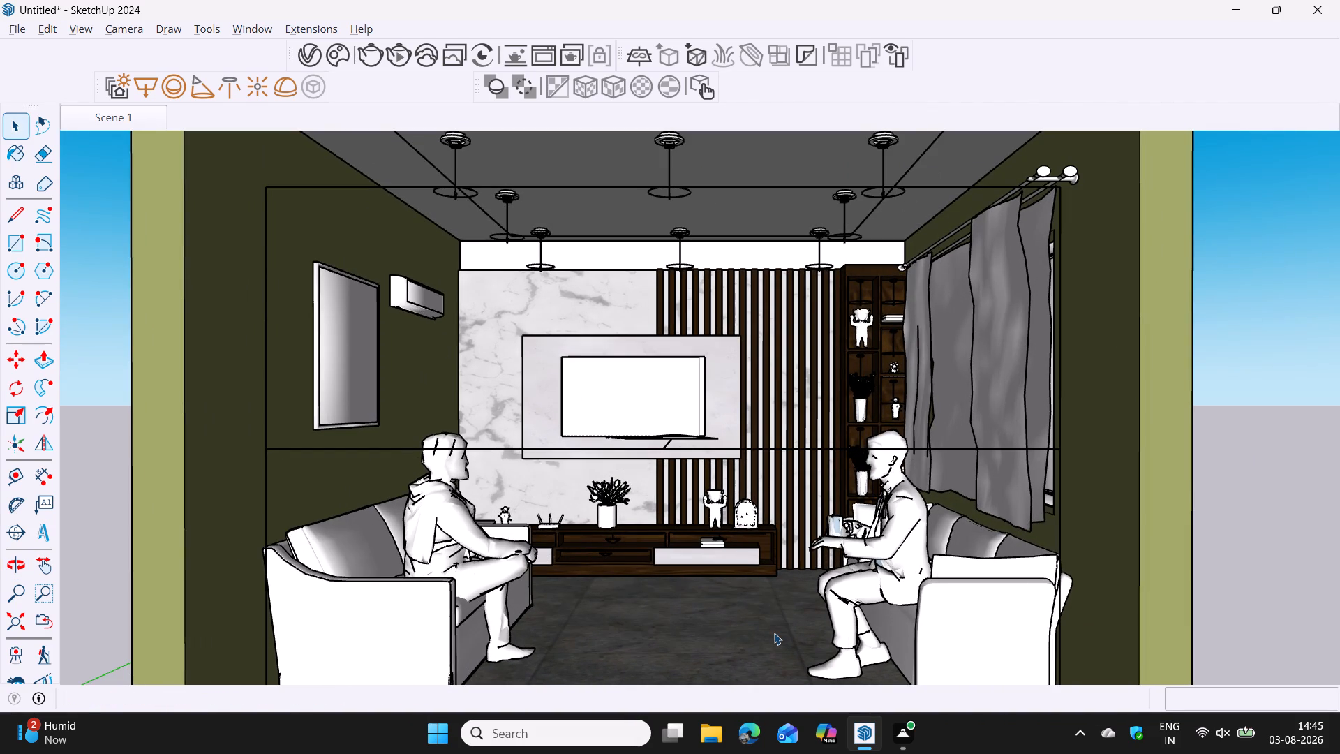
{"action": "middle_click", "coordinate": [773, 633]}
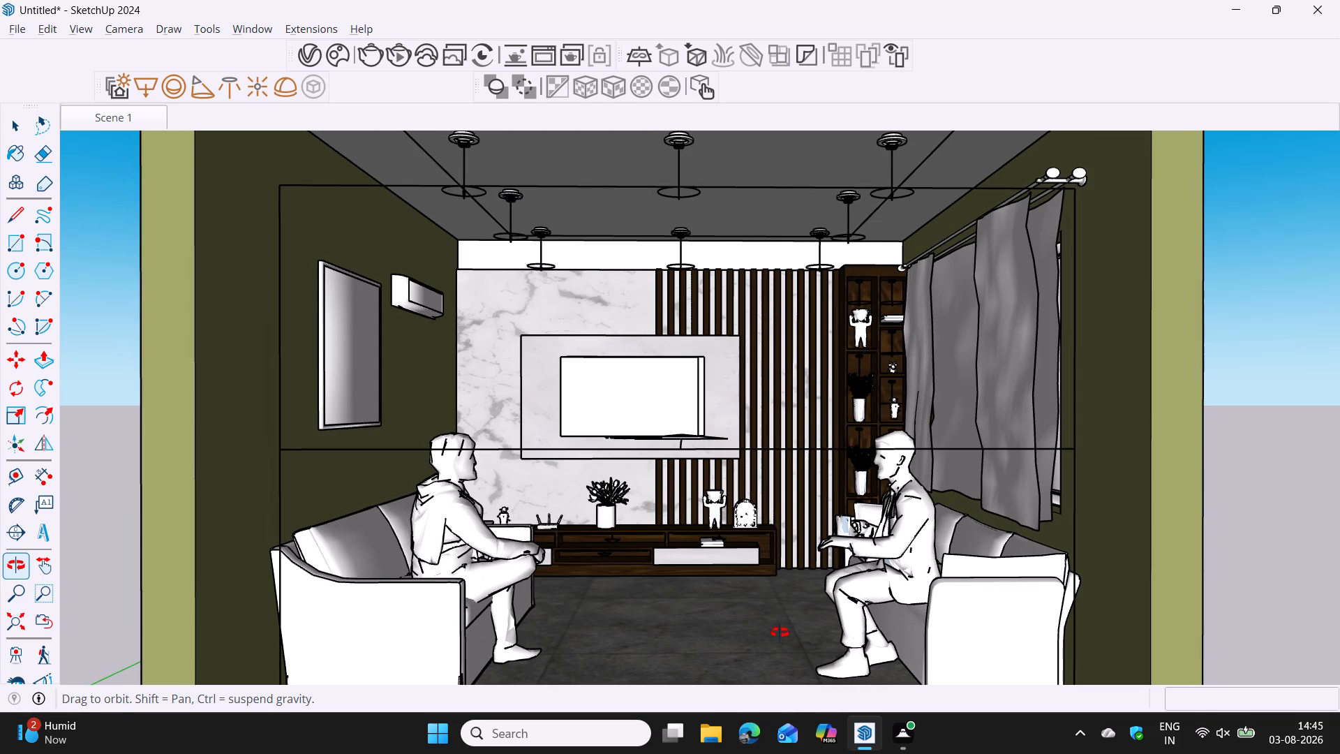
{"action": "left_click", "coordinate": [12, 629]}
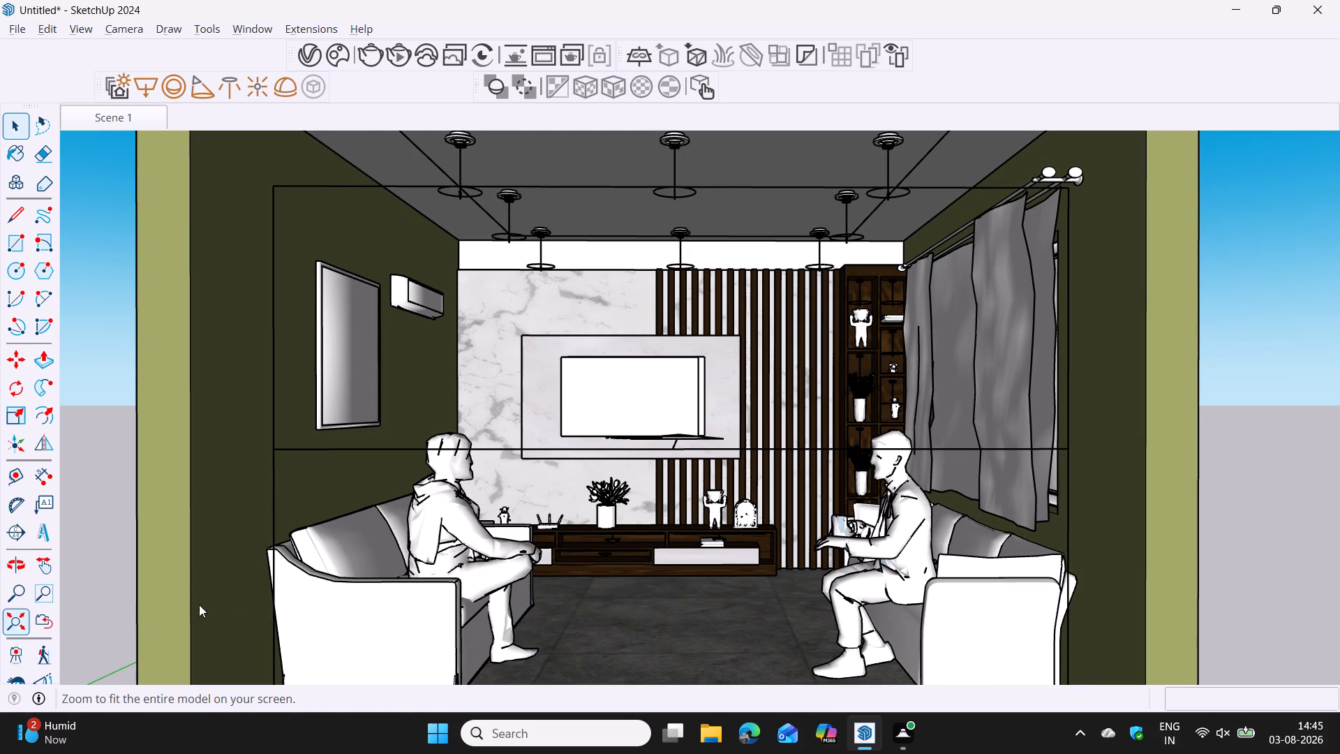
{"action": "scroll", "coordinate": [662, 541], "scroll_direction": "up", "scroll_amount": 1}
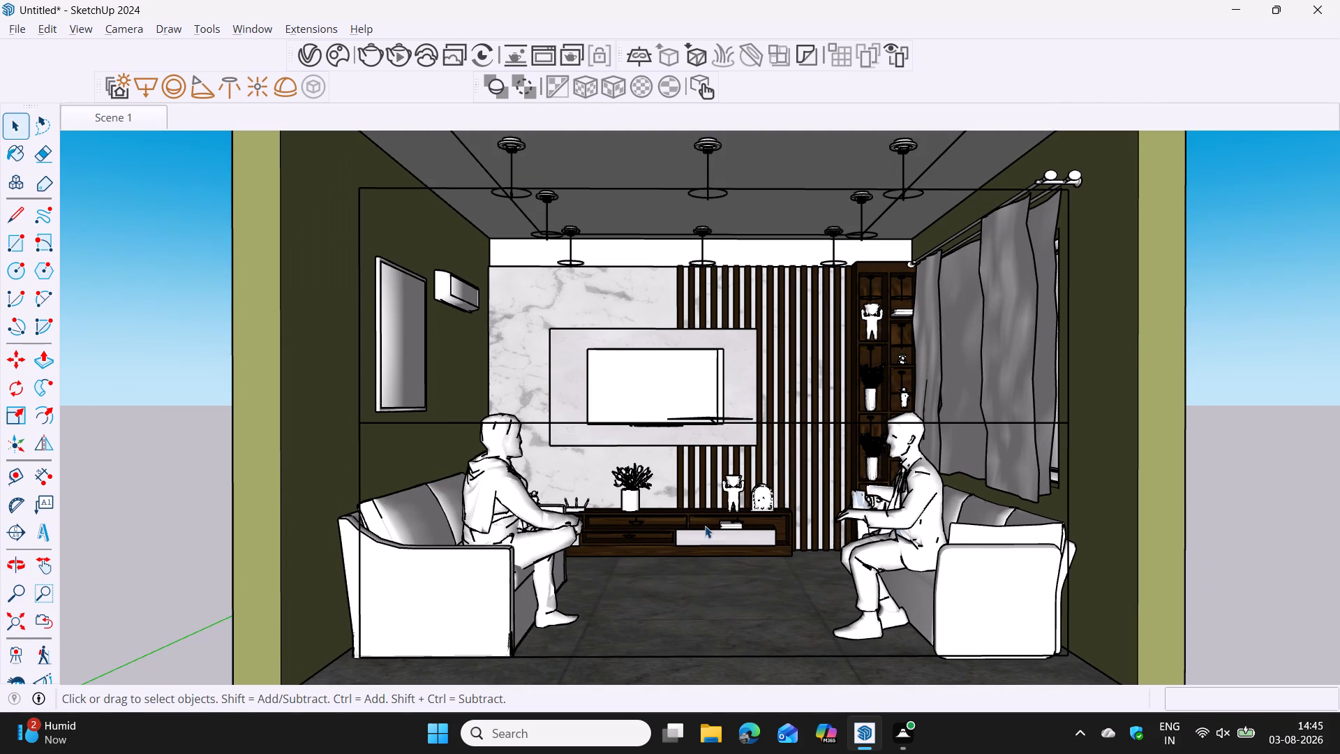
{"action": "scroll", "coordinate": [706, 525], "scroll_direction": "up", "scroll_amount": 1}
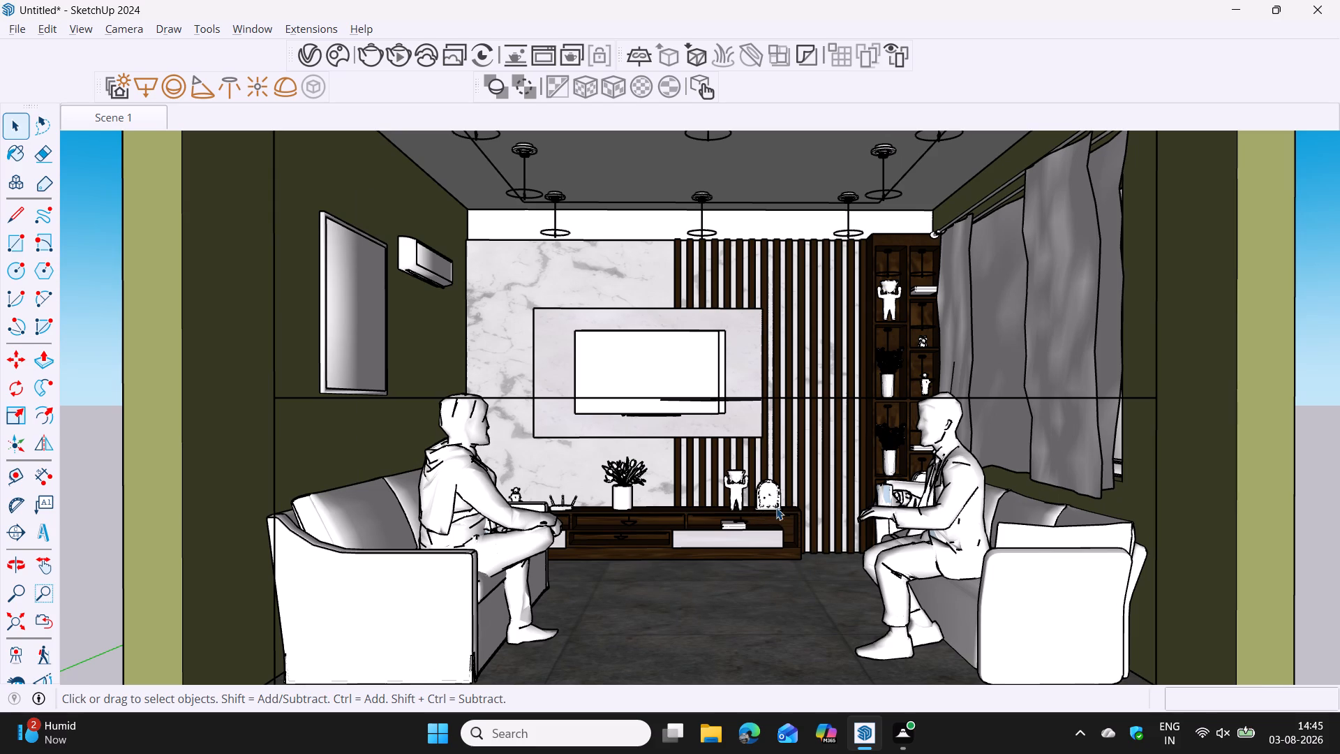
{"action": "right_click", "coordinate": [124, 117]}
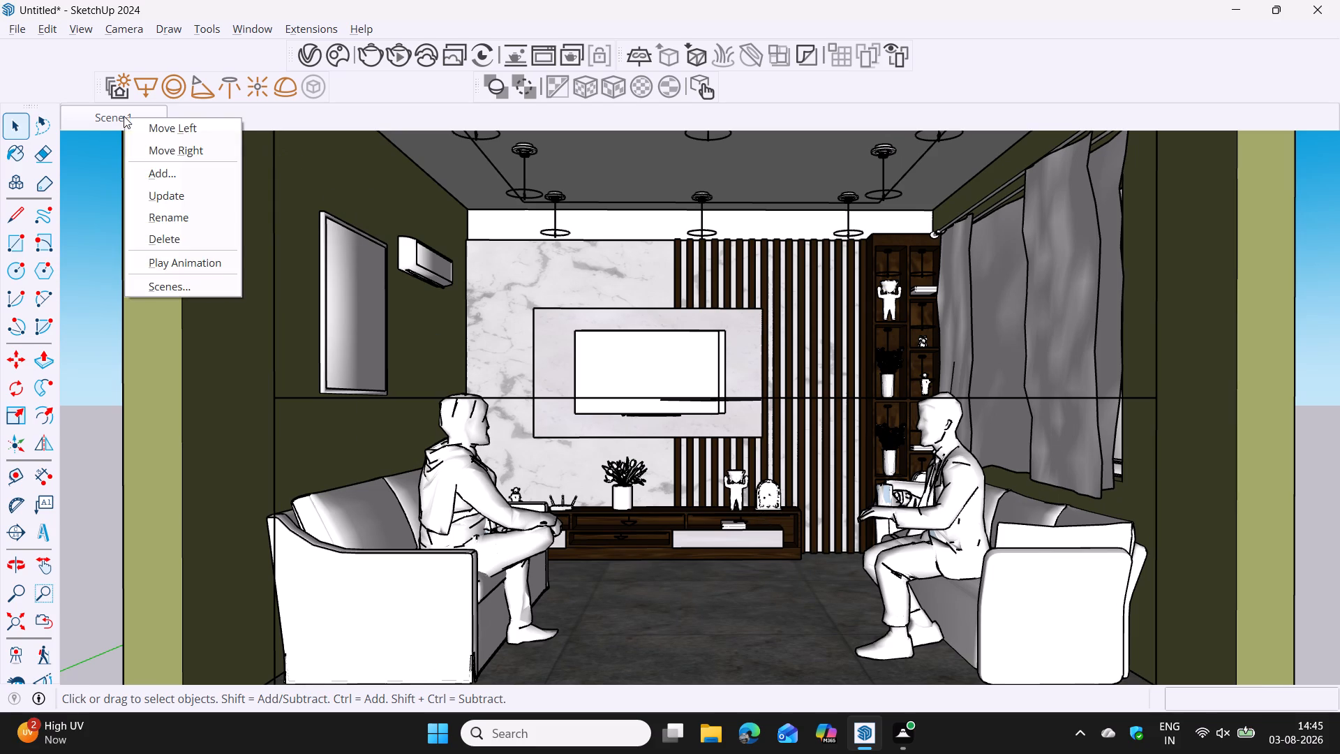
{"action": "left_click", "coordinate": [184, 193]}
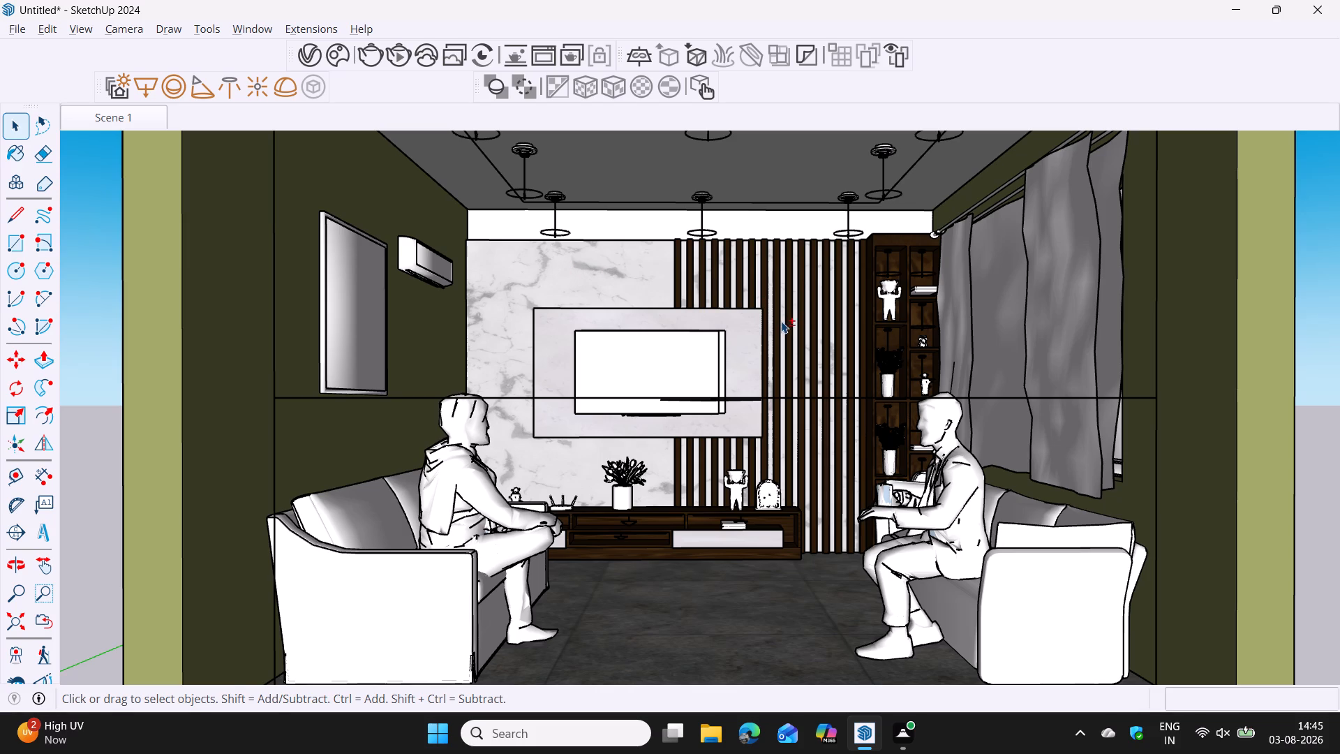
Fine-tune the camera angle towards the TV wall, reopen the V-Ray Asset Editor and update Scene 1 again.
{"action": "middle_click_drag", "start_coordinate": [781, 321], "coordinate": [759, 322], "text": "shift"}
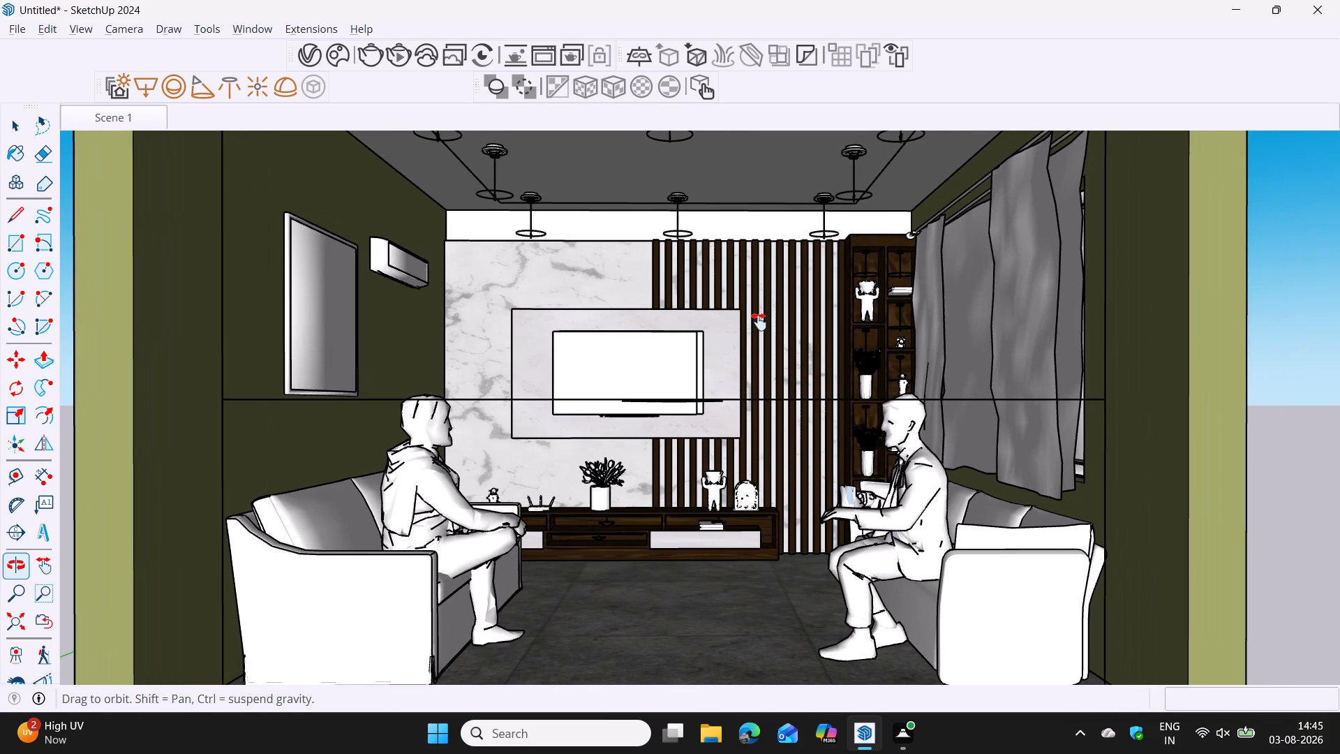
{"action": "middle_click_drag", "start_coordinate": [759, 322], "coordinate": [774, 325], "text": "shift"}
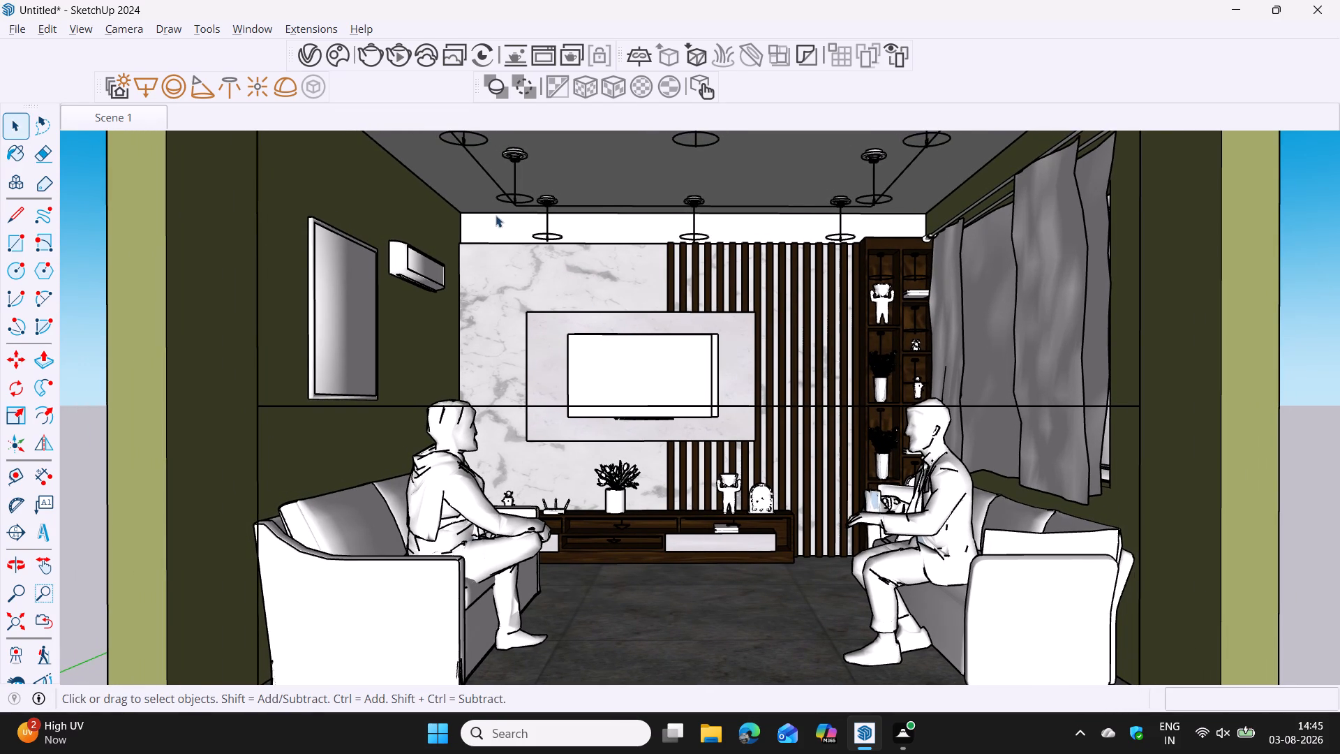
{"action": "left_click", "coordinate": [313, 60]}
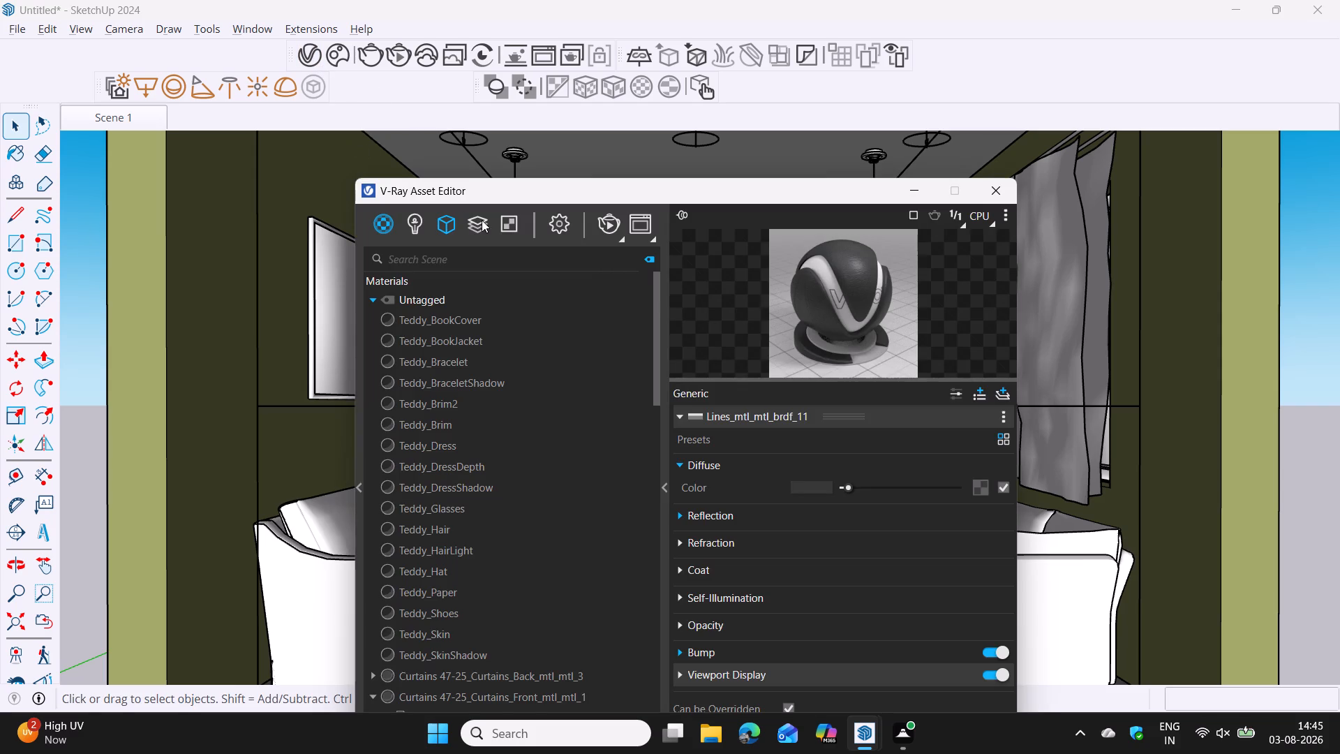
{"action": "right_click", "coordinate": [135, 121]}
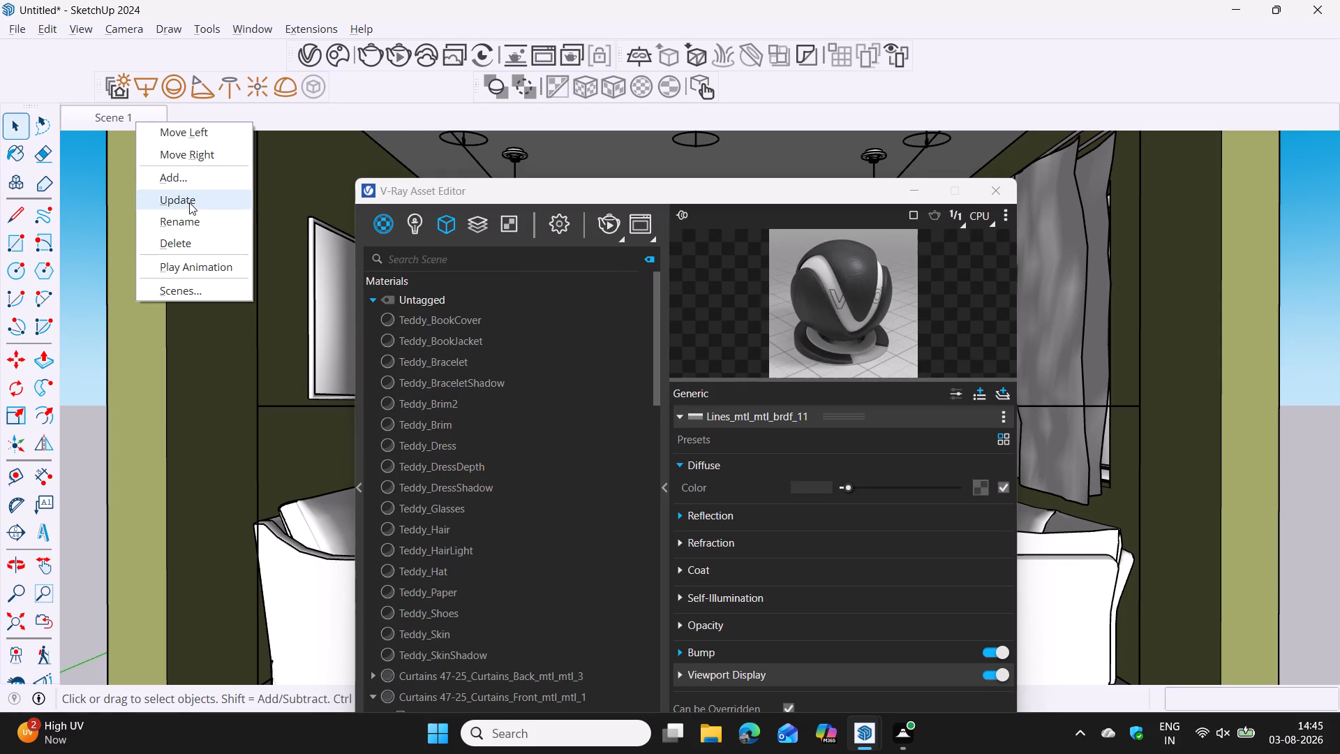
{"action": "left_click", "coordinate": [189, 202]}
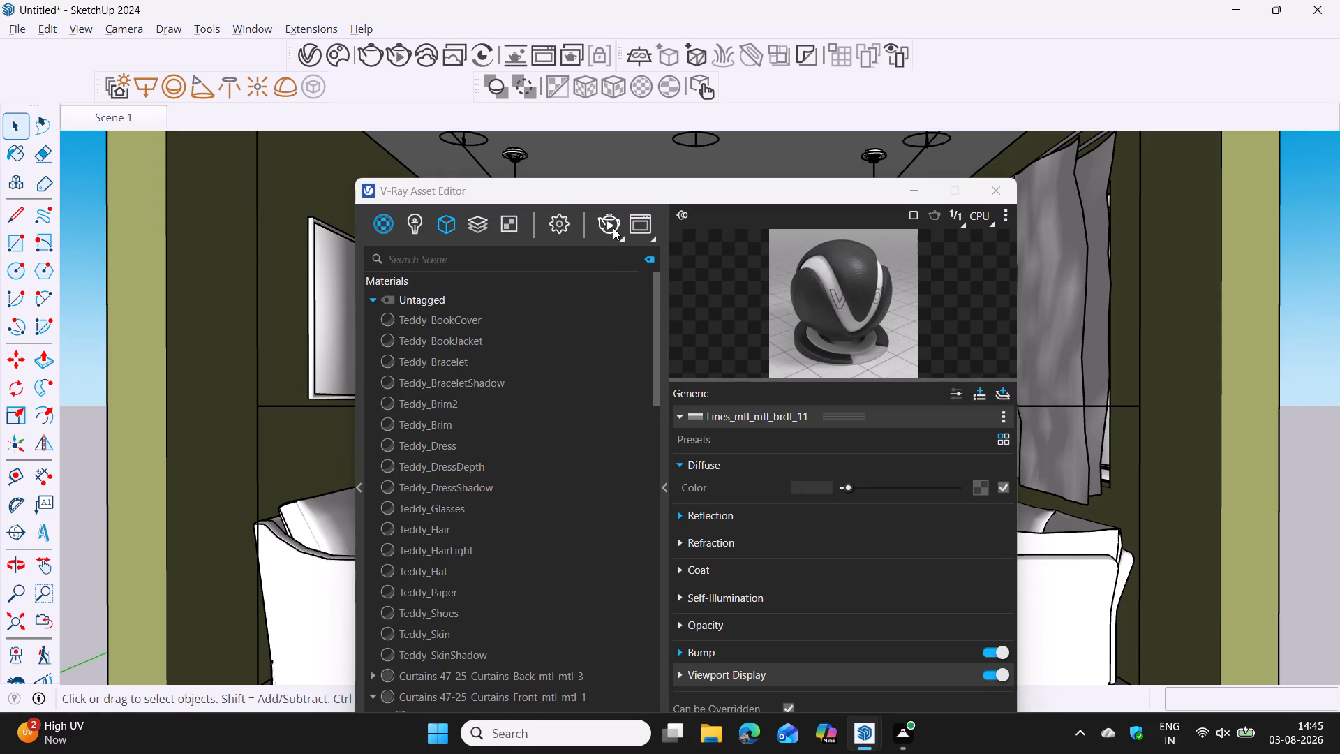
Start a V-Ray render of the updated Scene 1 view.
{"action": "left_click", "coordinate": [613, 228]}
{"action": "left_click_drag", "start_coordinate": [690, 195], "coordinate": [673, 101]}
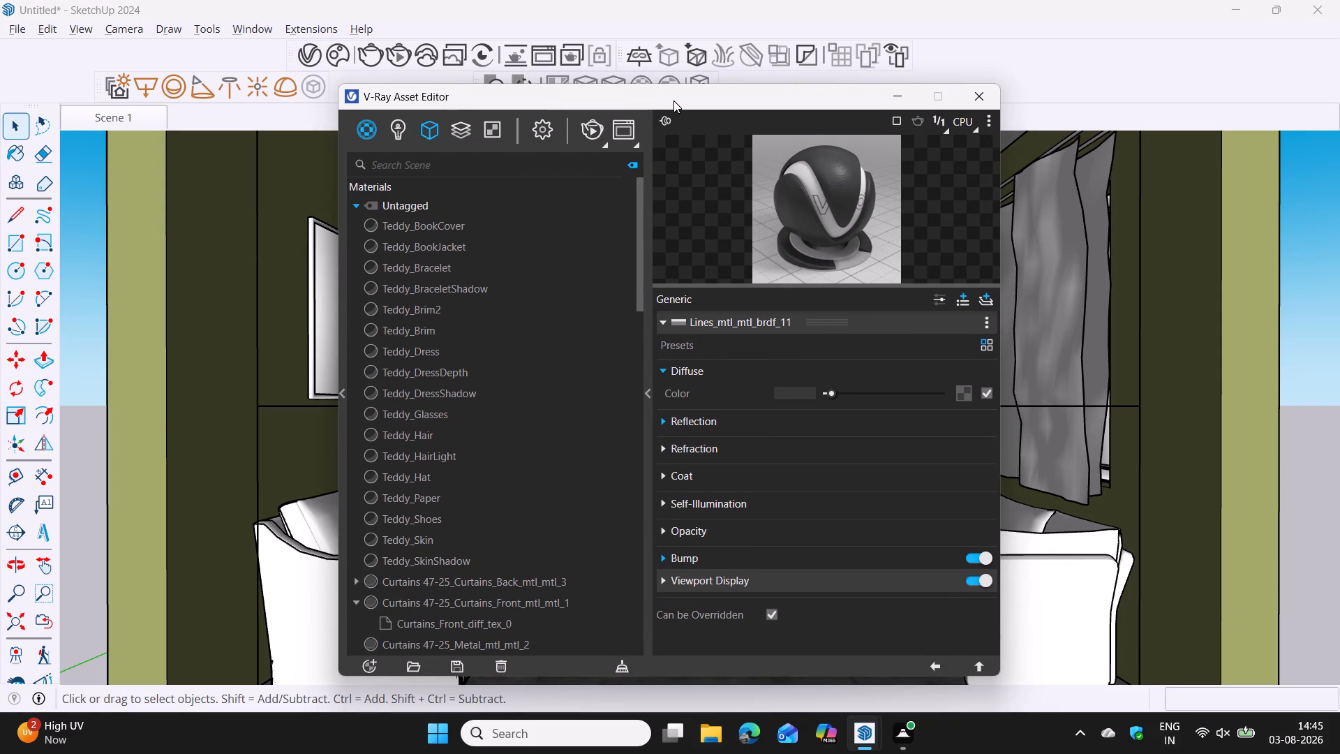
{"action": "left_click_drag", "start_coordinate": [673, 101], "coordinate": [673, 100]}
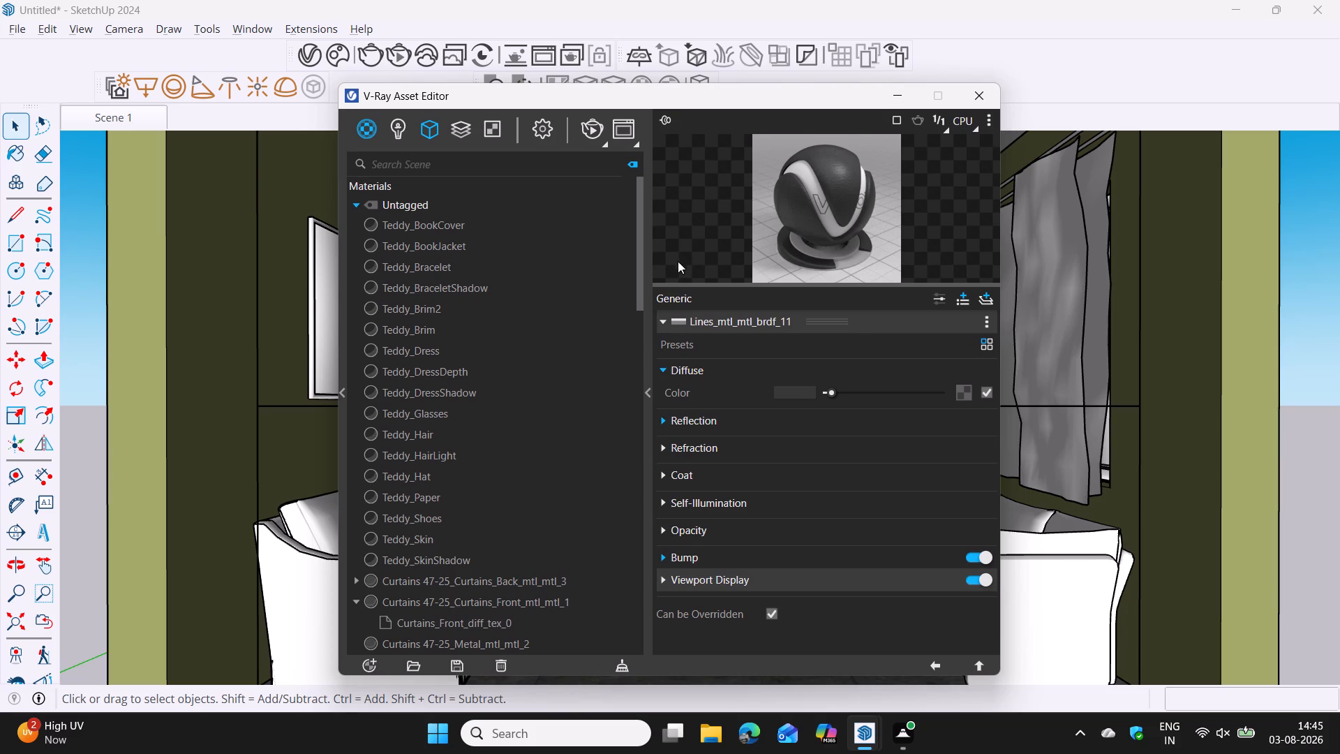
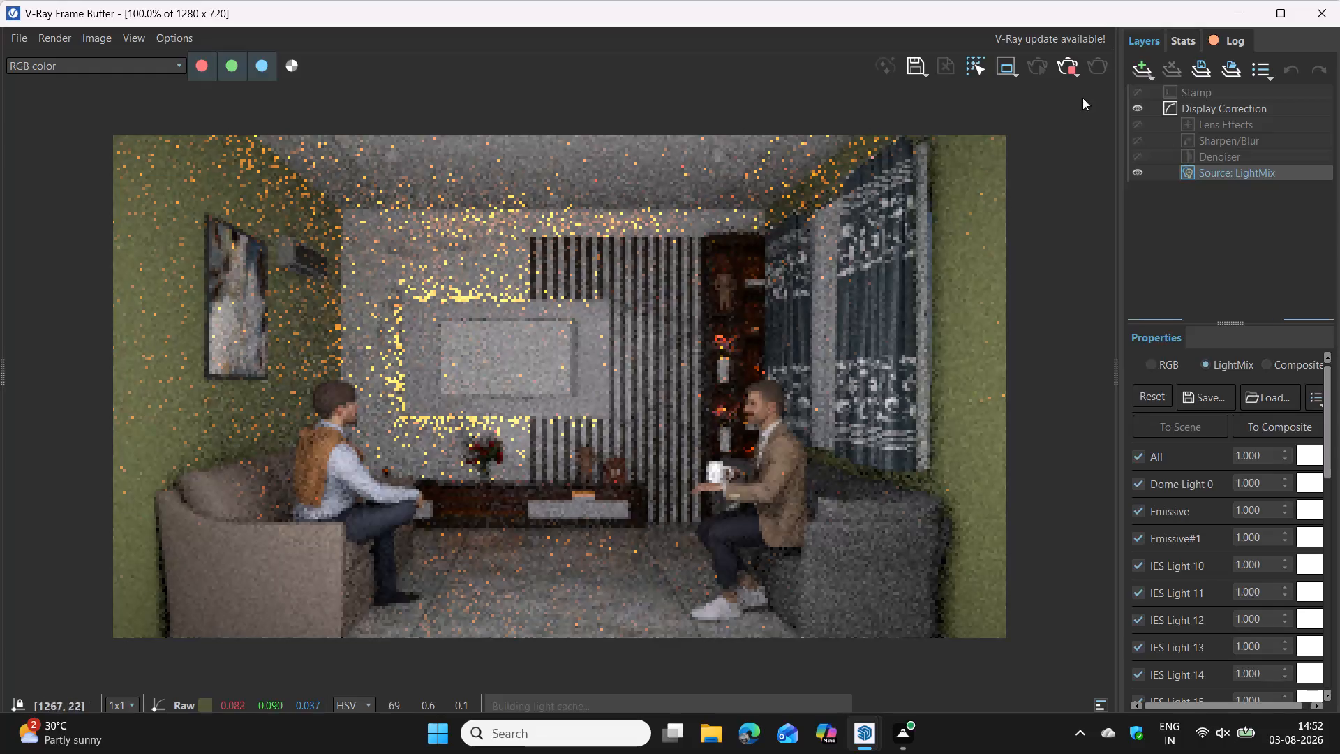
Minimize the frame buffer and review the V-Ray render settings, checking the Denoiser and Render Output options.
{"action": "left_click", "coordinate": [1239, 13]}
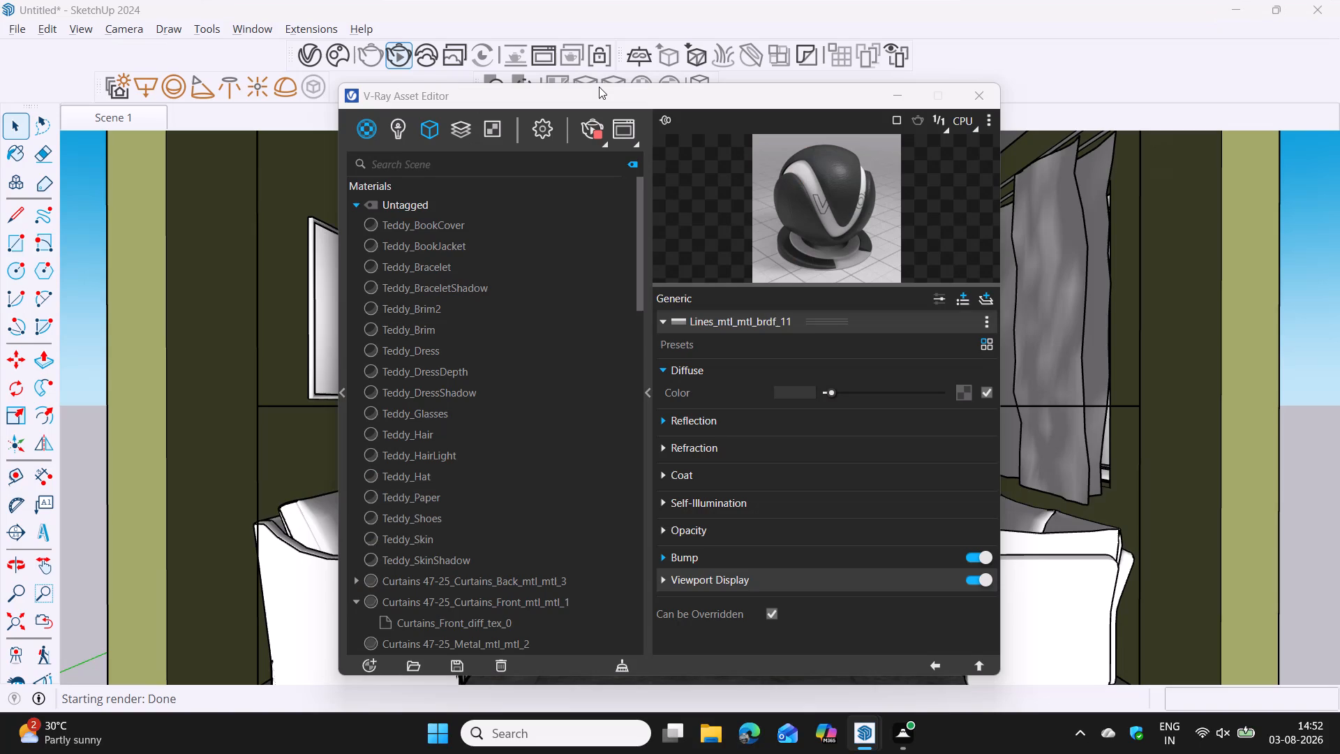
{"action": "left_click", "coordinate": [544, 133]}
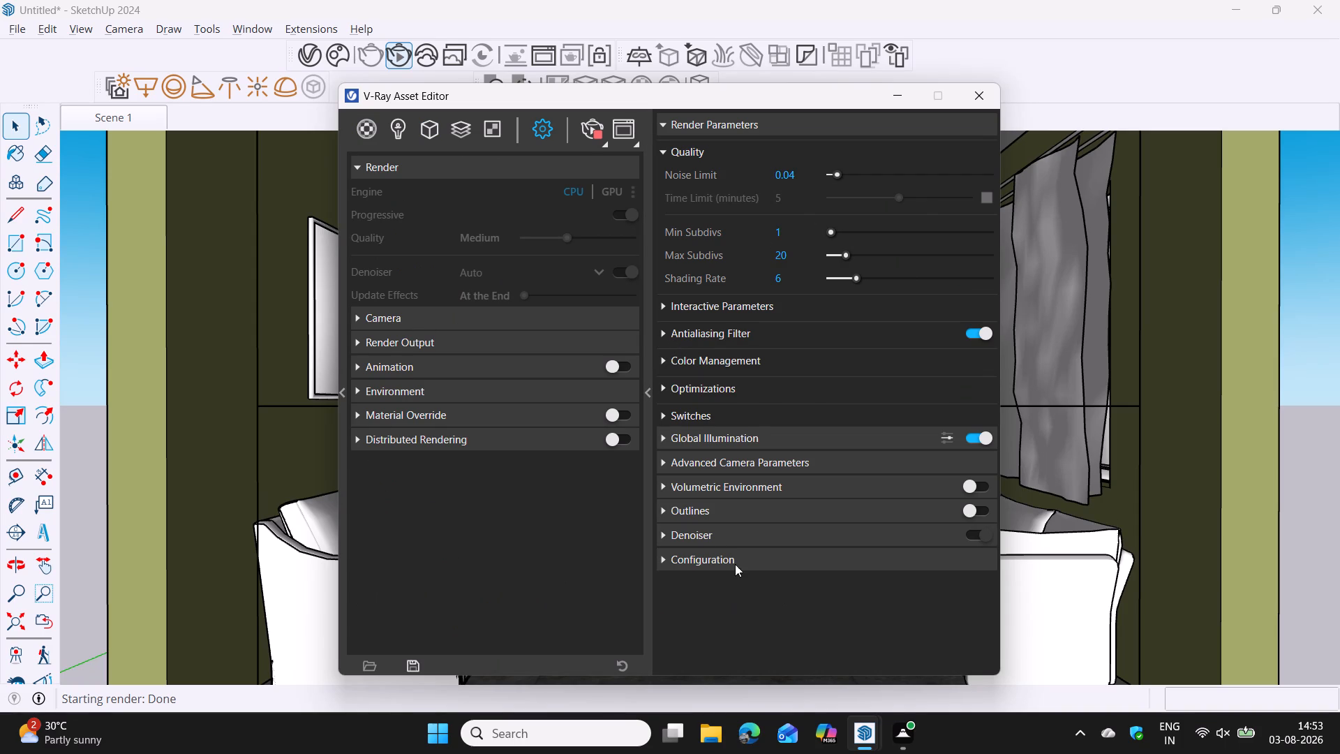
{"action": "left_click", "coordinate": [738, 538]}
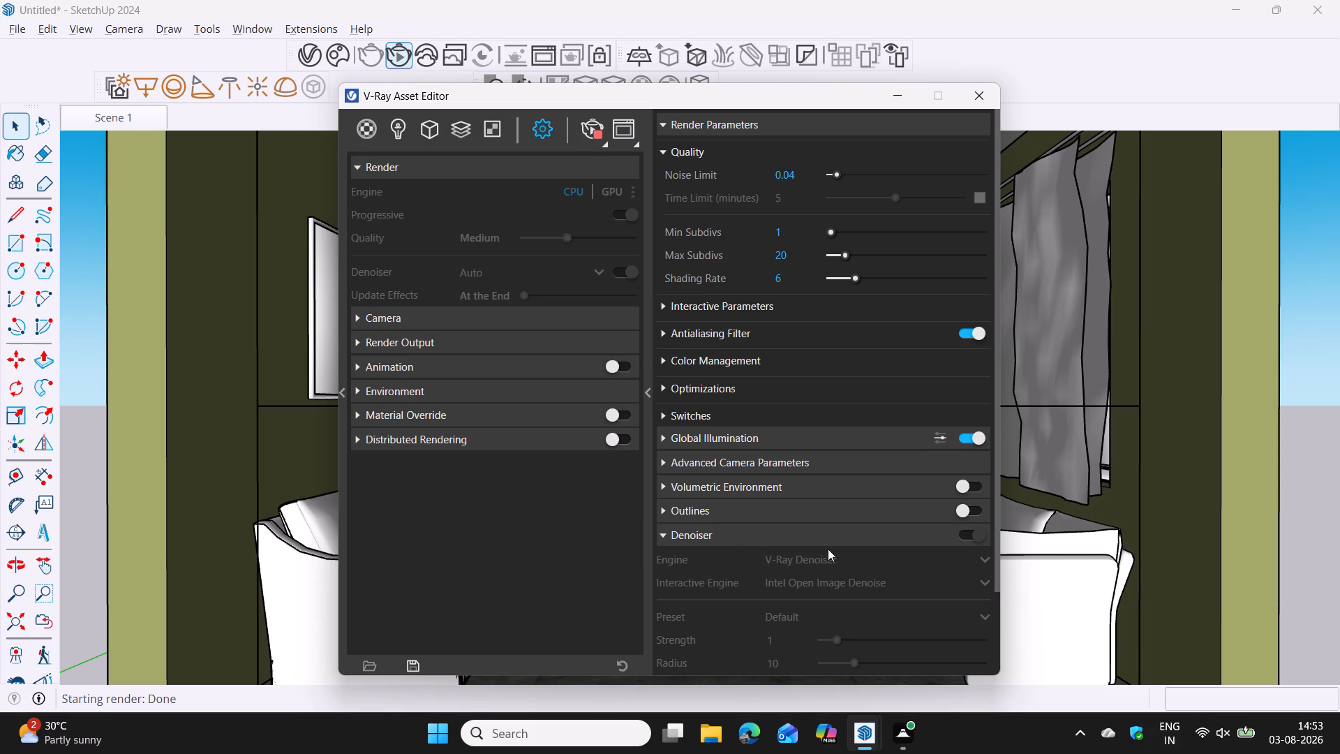
{"action": "scroll", "coordinate": [848, 547], "scroll_direction": "down", "scroll_amount": 2}
{"action": "left_click", "coordinate": [398, 343]}
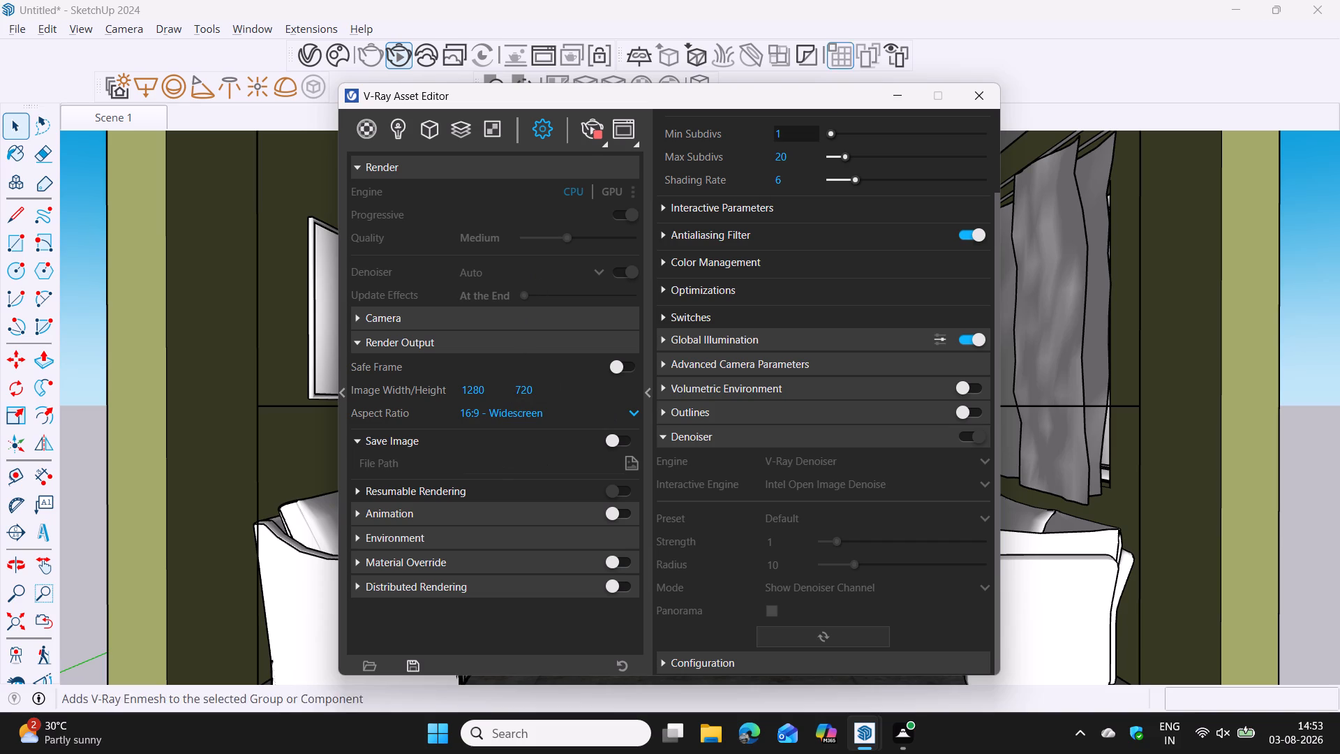
{"action": "key", "text": "alt+Tab"}
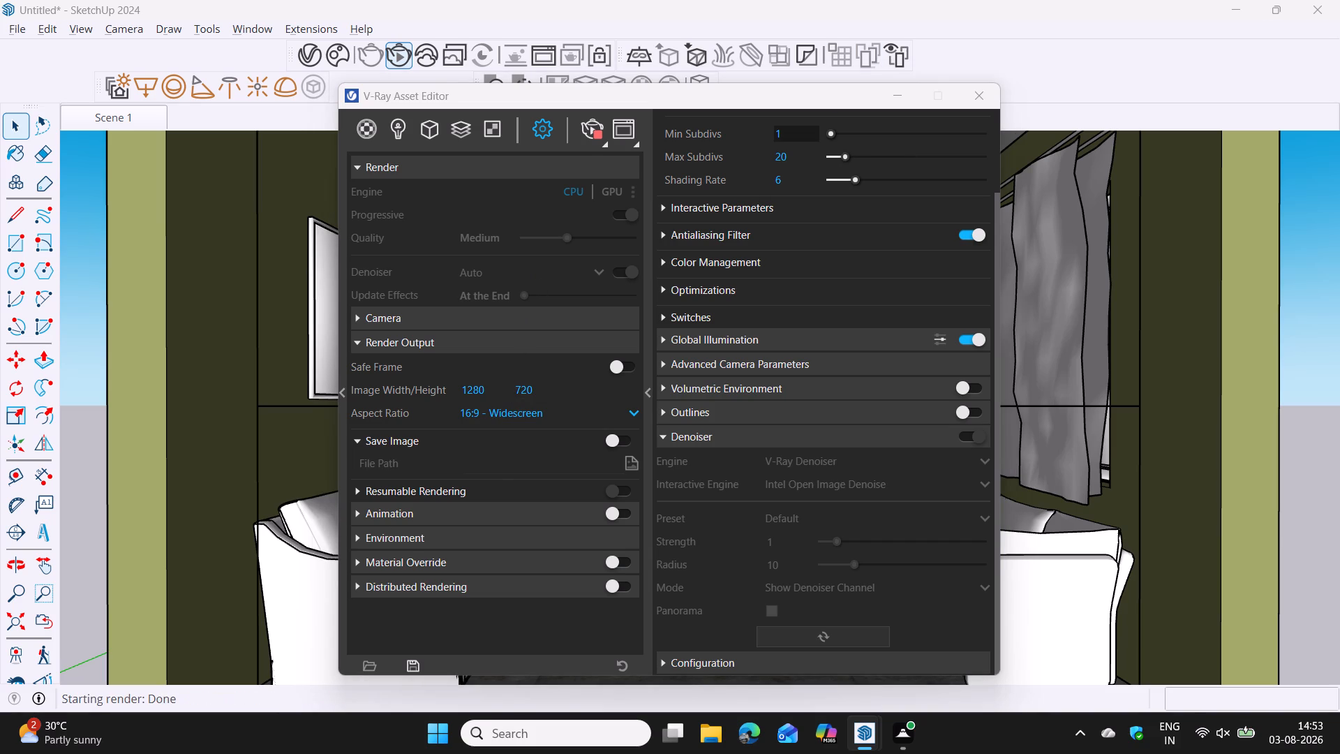
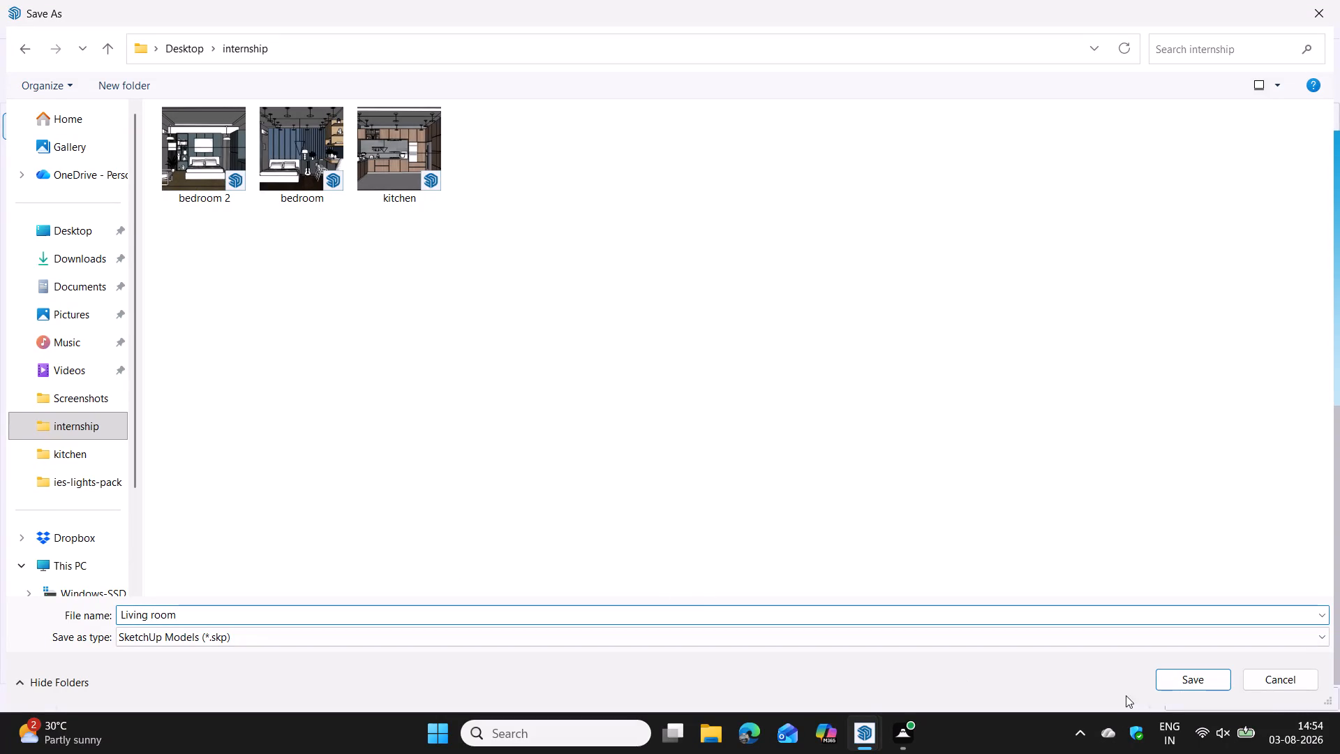
Save the model in the Desktop internship folder as a SketchUp file named Living room.
{"action": "left_click", "coordinate": [1184, 683]}
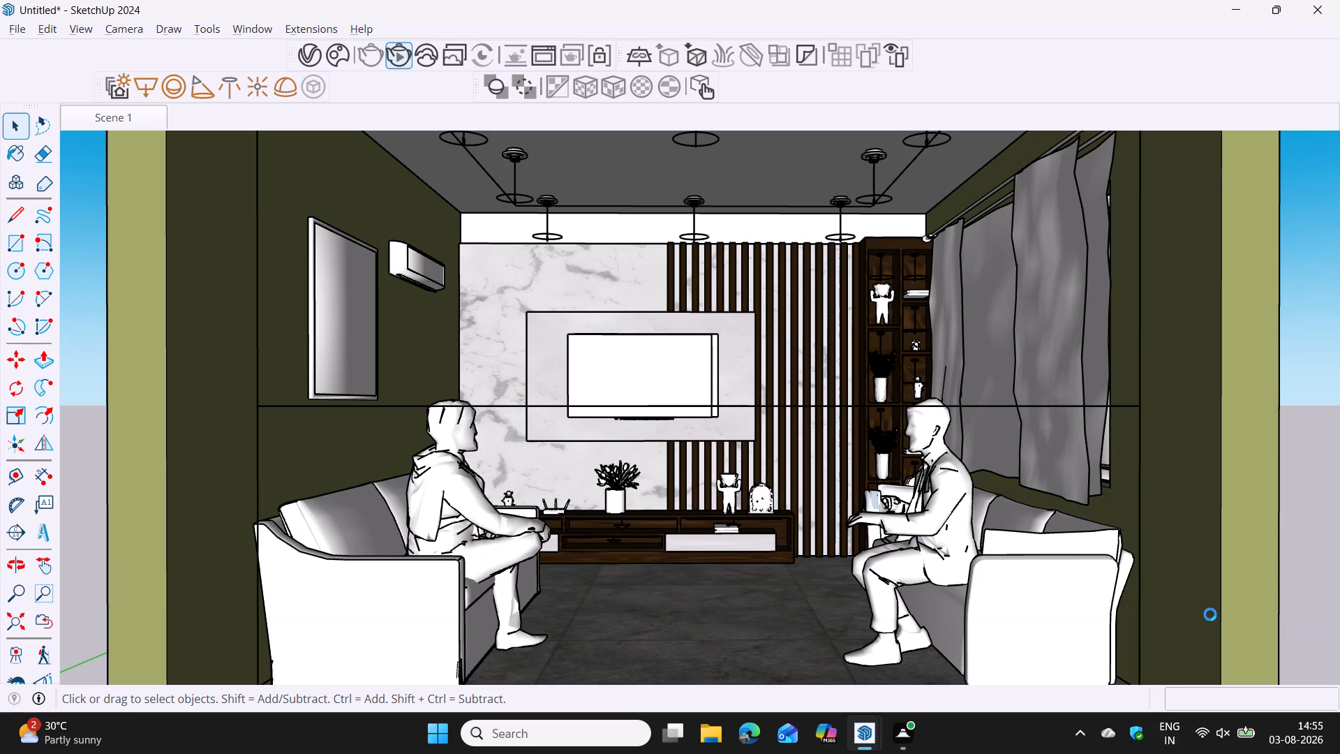
{"action": "key", "text": "ctrl+s"}
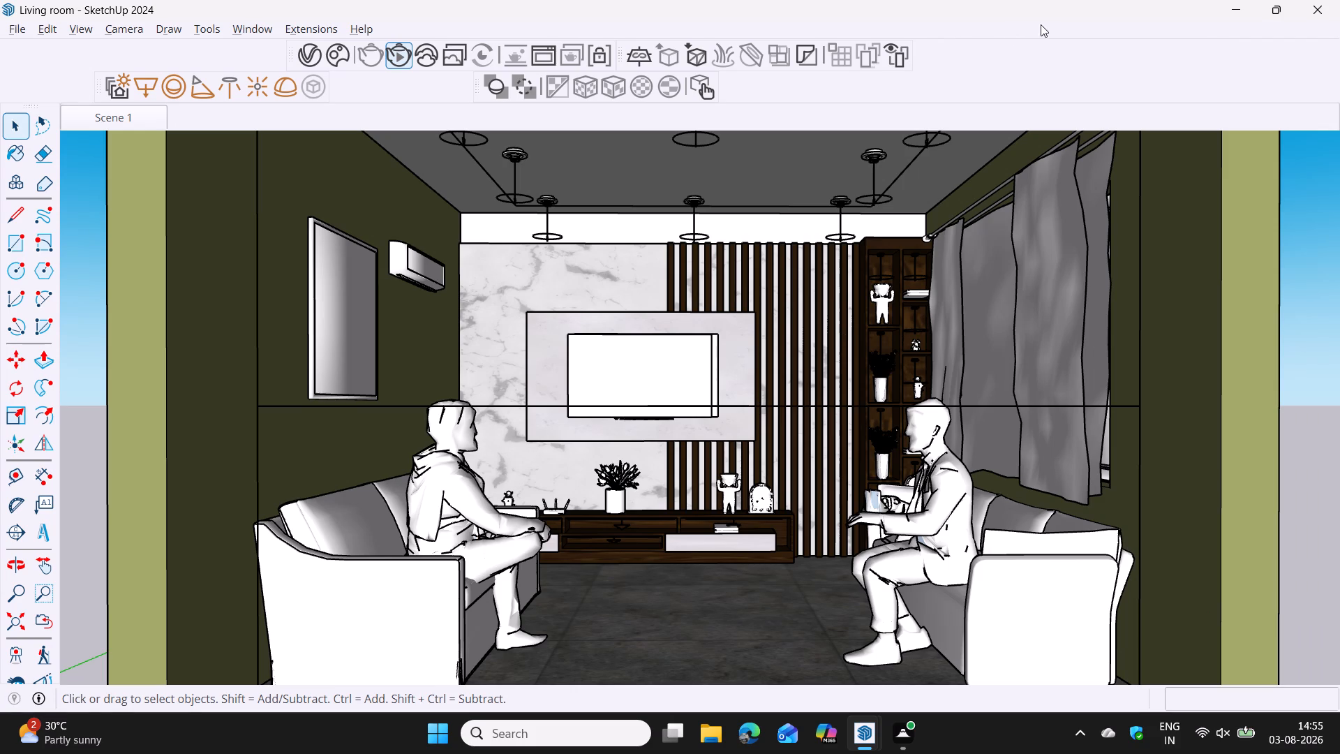
Check the living room render in the V-Ray Frame Buffer and return to the SketchUp model.
{"action": "left_click", "coordinate": [1065, 15]}
{"action": "key", "text": "alt+Tab"}
{"action": "key", "text": "alt+Tab"}
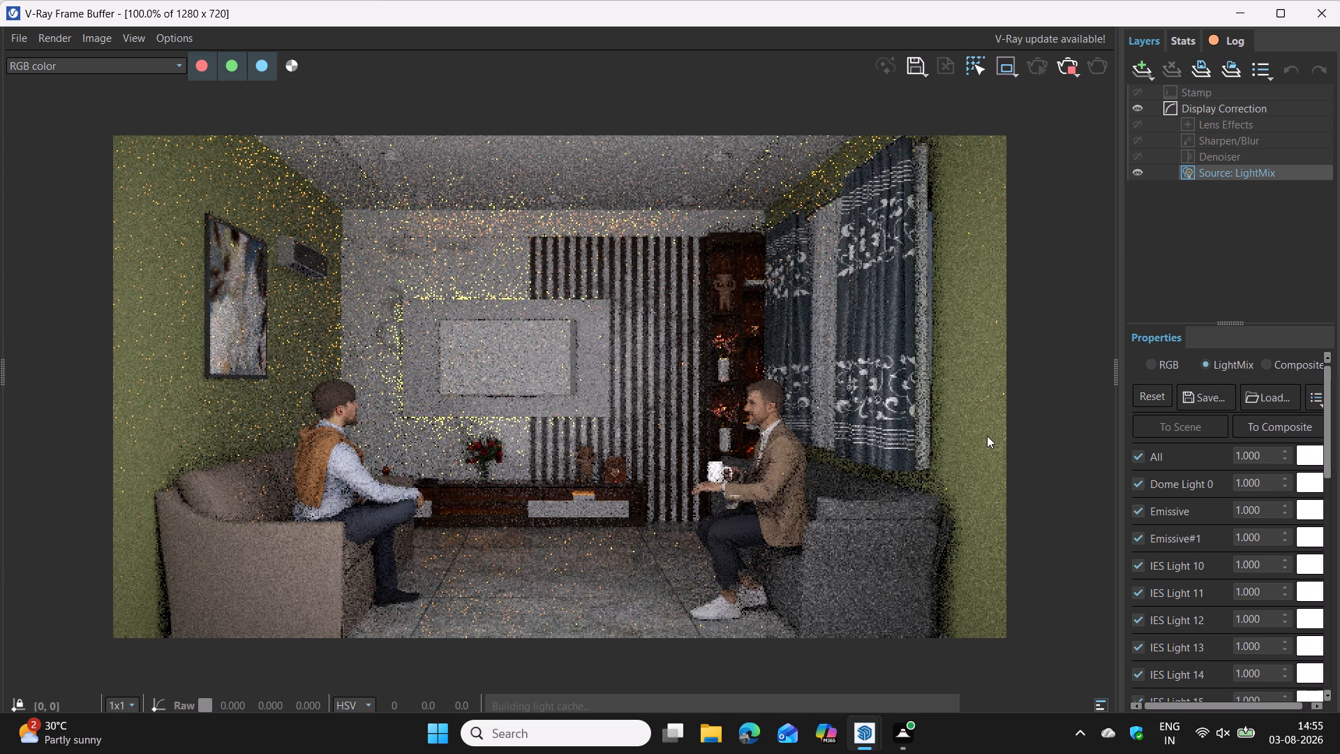
{"action": "left_click", "coordinate": [1242, 20]}
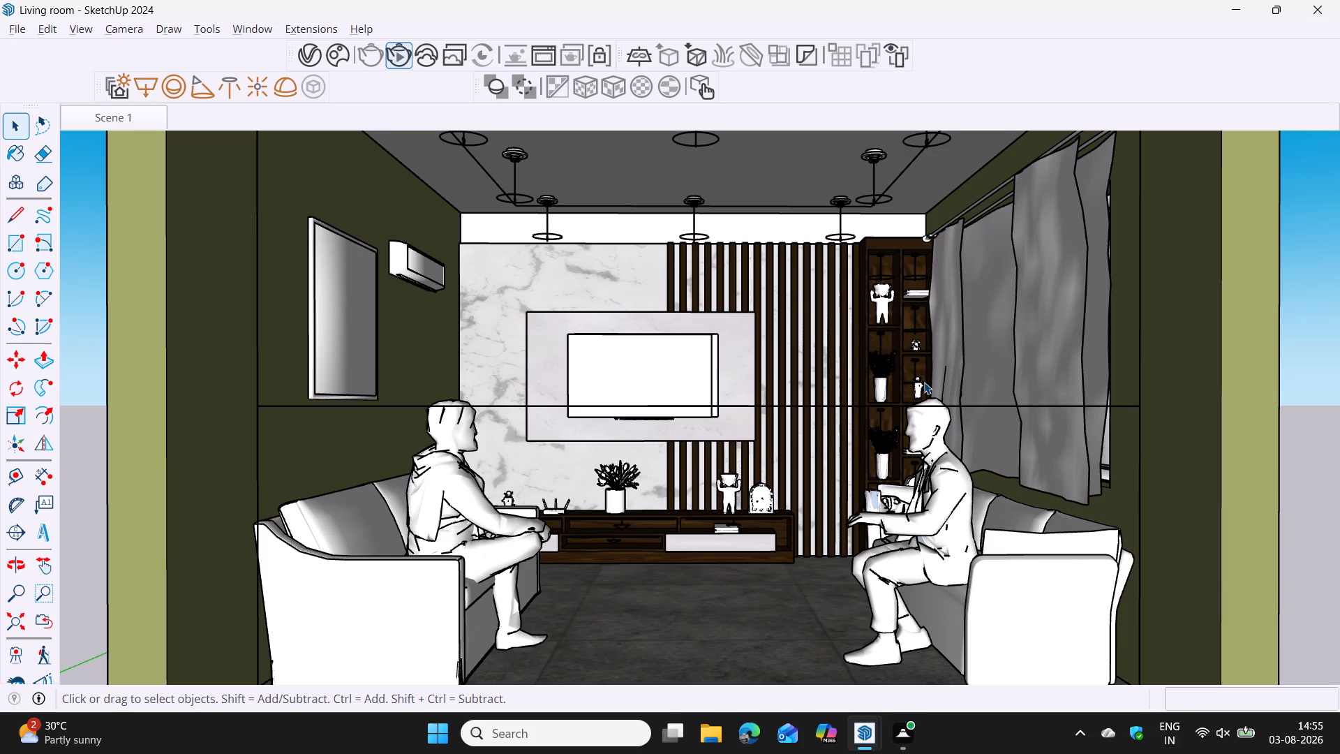
Select the objects in the display shelf's upper compartments beside the slatted wall one at a time to inspect them.
{"action": "left_click", "coordinate": [881, 344]}
{"action": "left_click", "coordinate": [885, 279]}
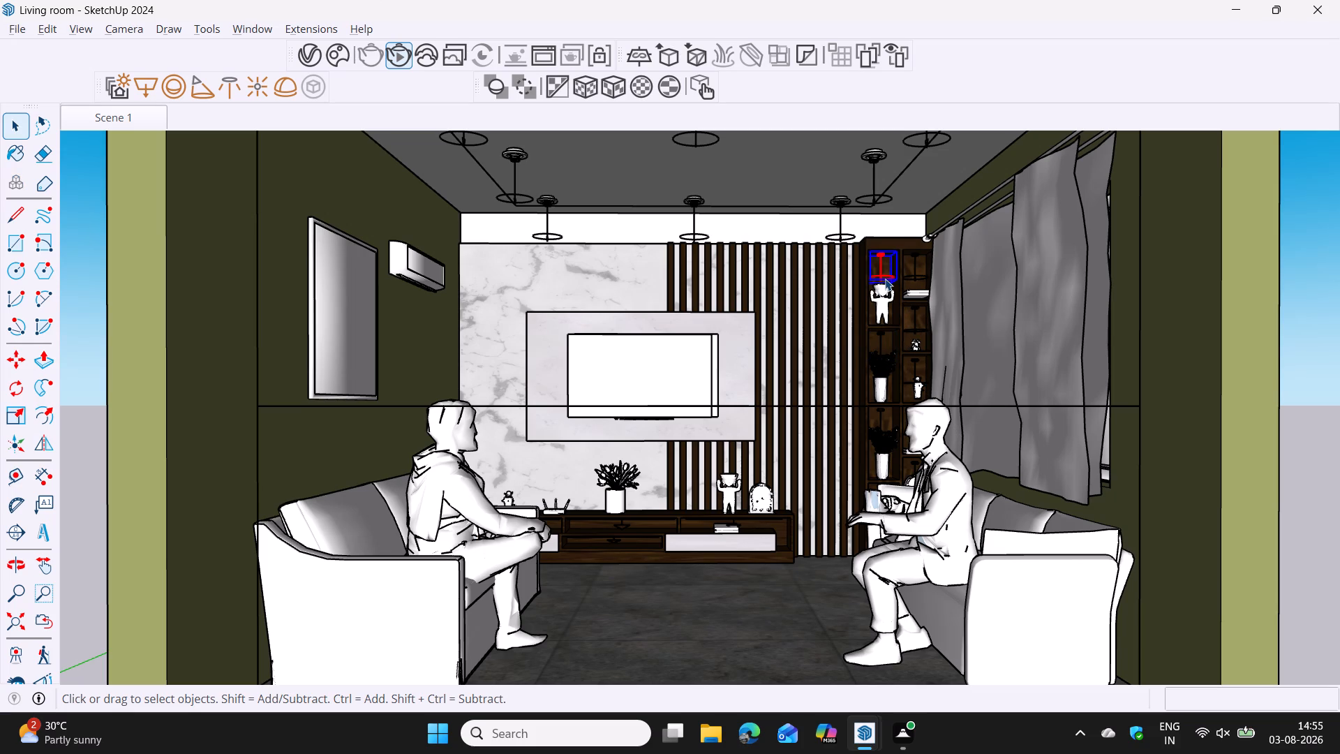
{"action": "left_click", "coordinate": [880, 346]}
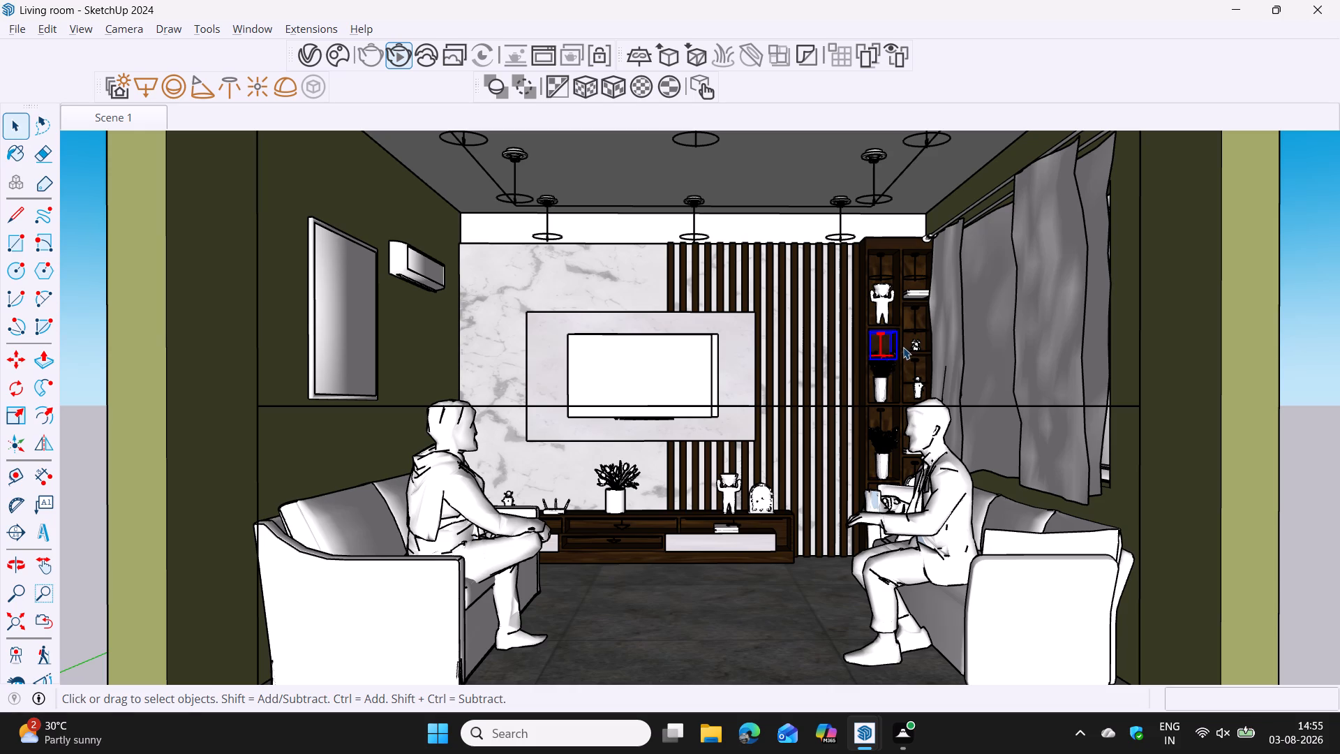
{"action": "left_click", "coordinate": [886, 276]}
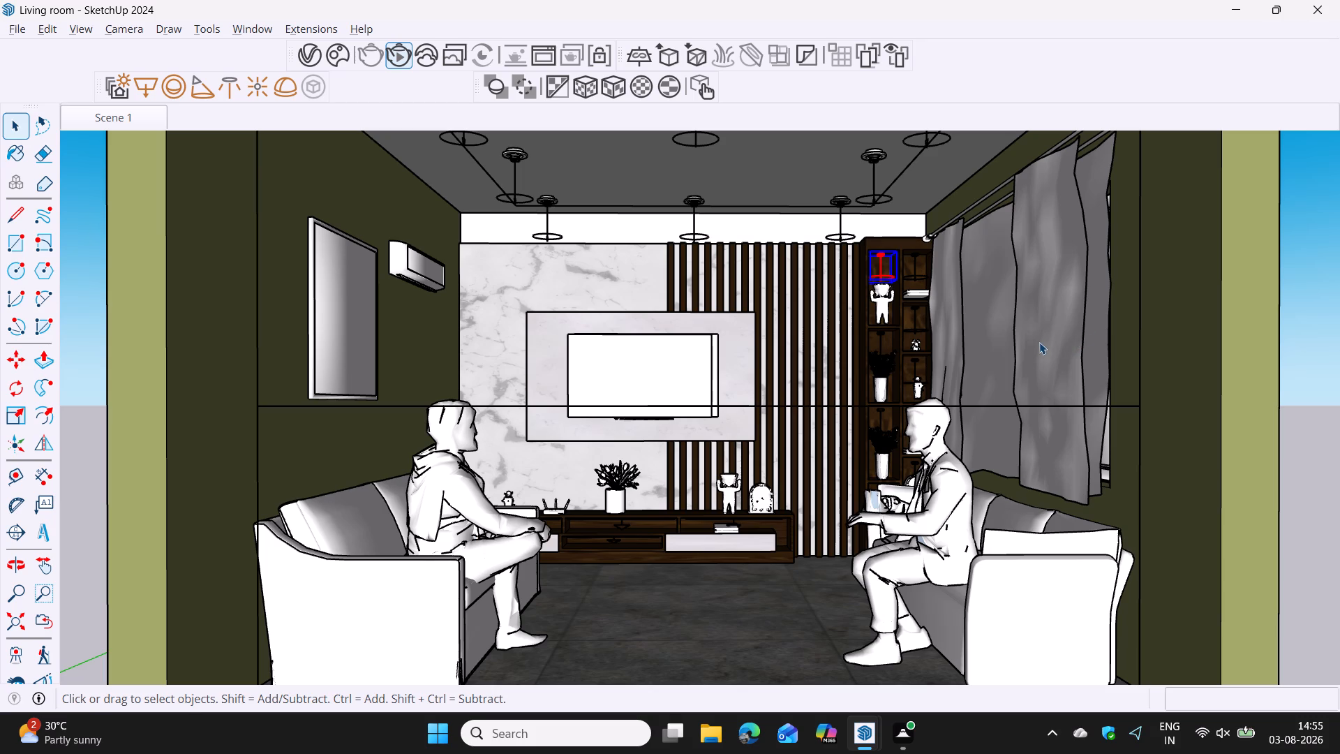
Switch back to the V-Ray Frame Buffer to view the render.
{"action": "key", "text": "alt+Tab"}
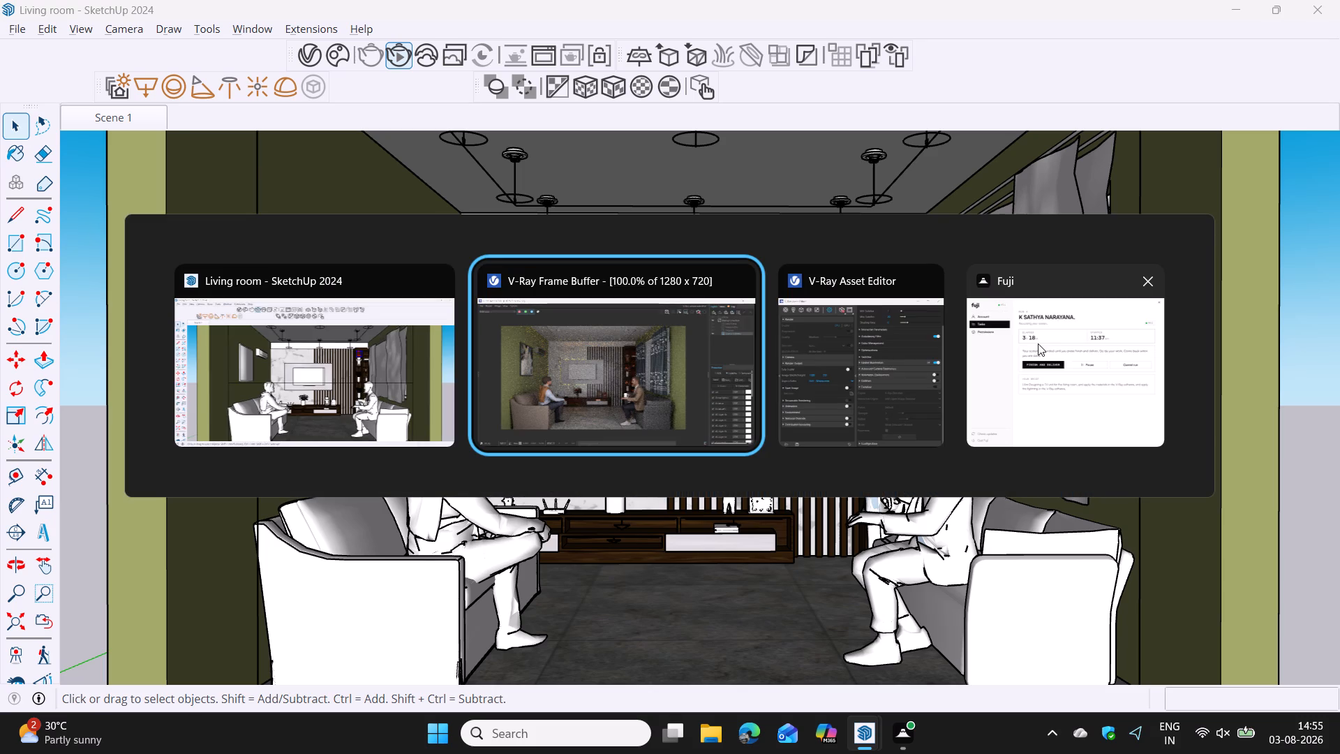
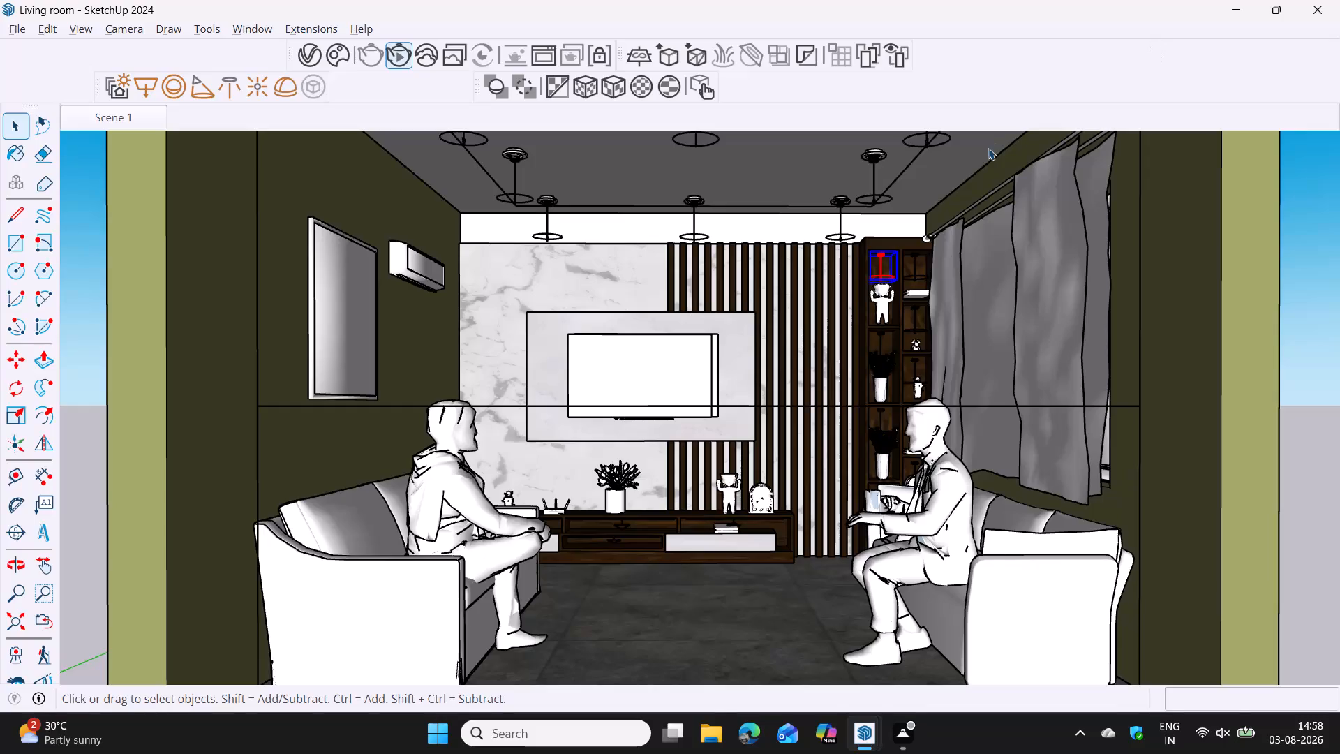
Switch to the V-Ray Asset Editor and display the Emissive#1 material's settings to examine them.
{"action": "key", "text": "alt+Tab"}
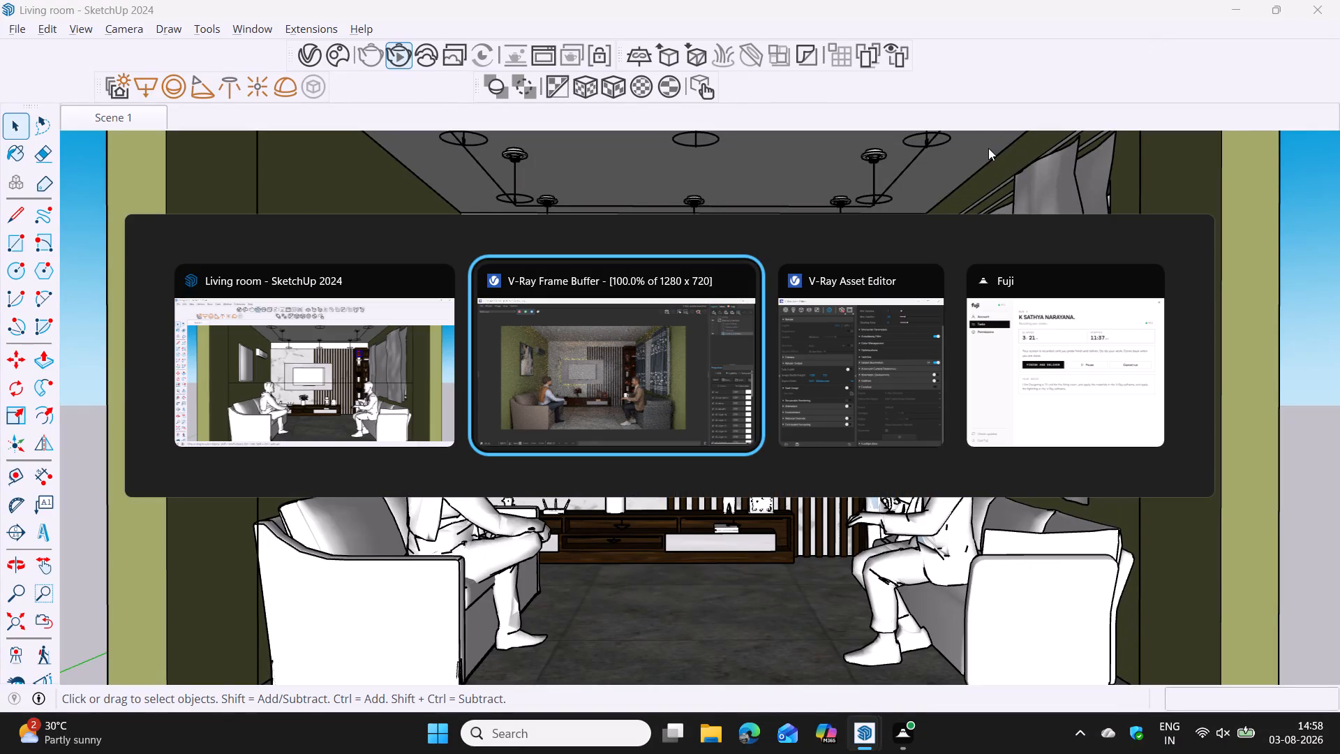
{"action": "key", "text": "alt+Tab"}
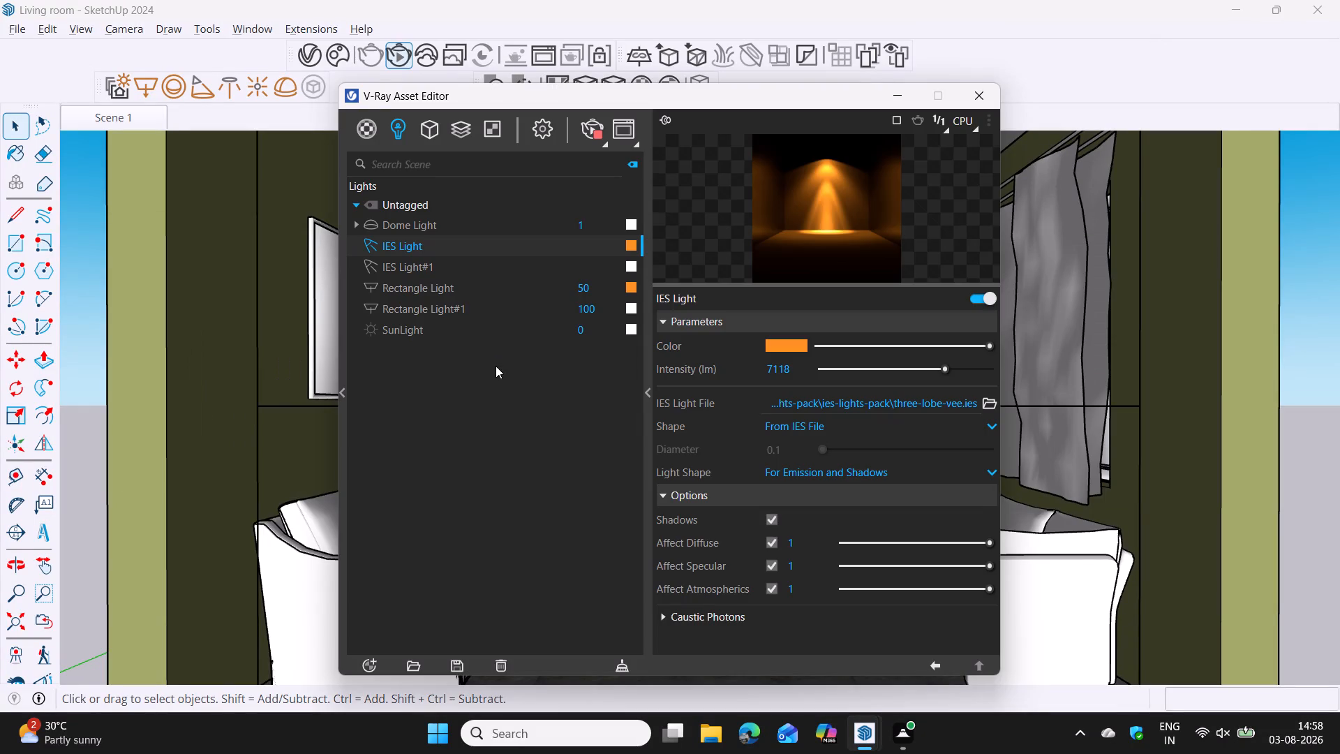
{"action": "left_click", "coordinate": [364, 135]}
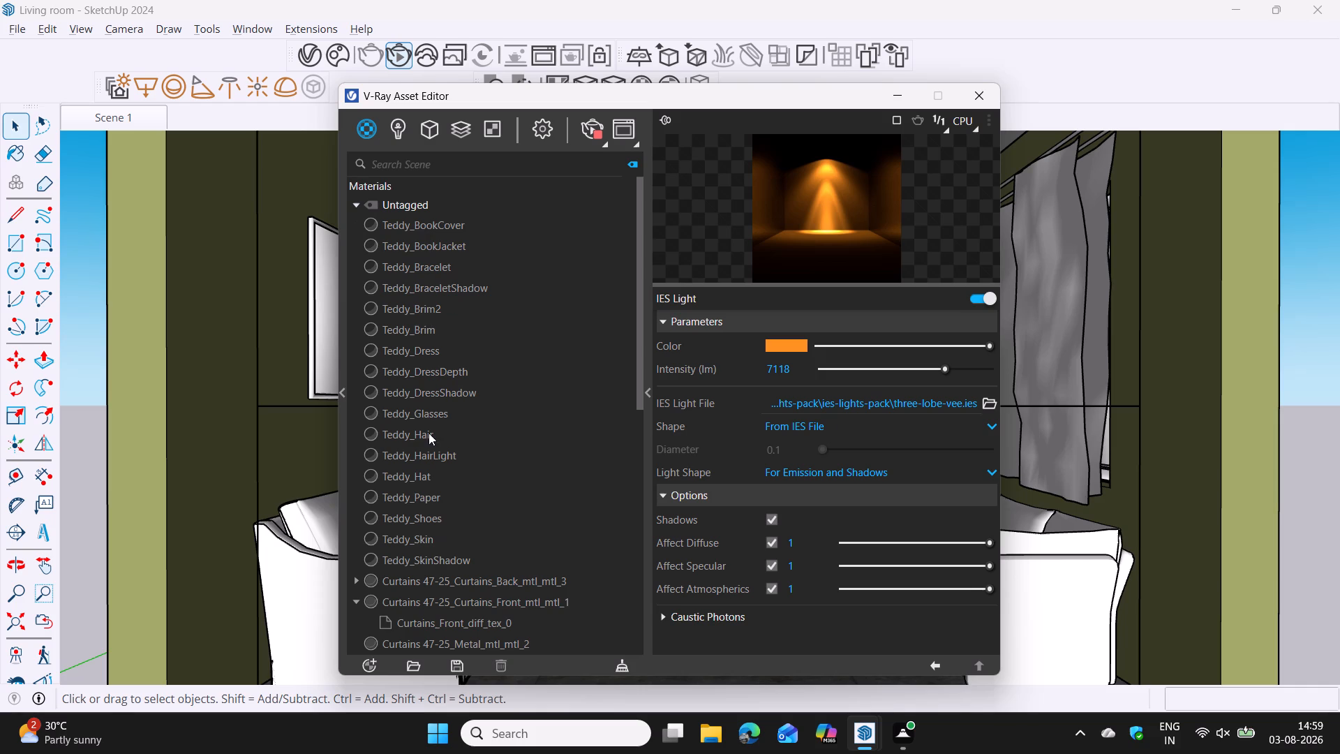
{"action": "scroll", "coordinate": [476, 516], "scroll_direction": "down", "scroll_amount": 3}
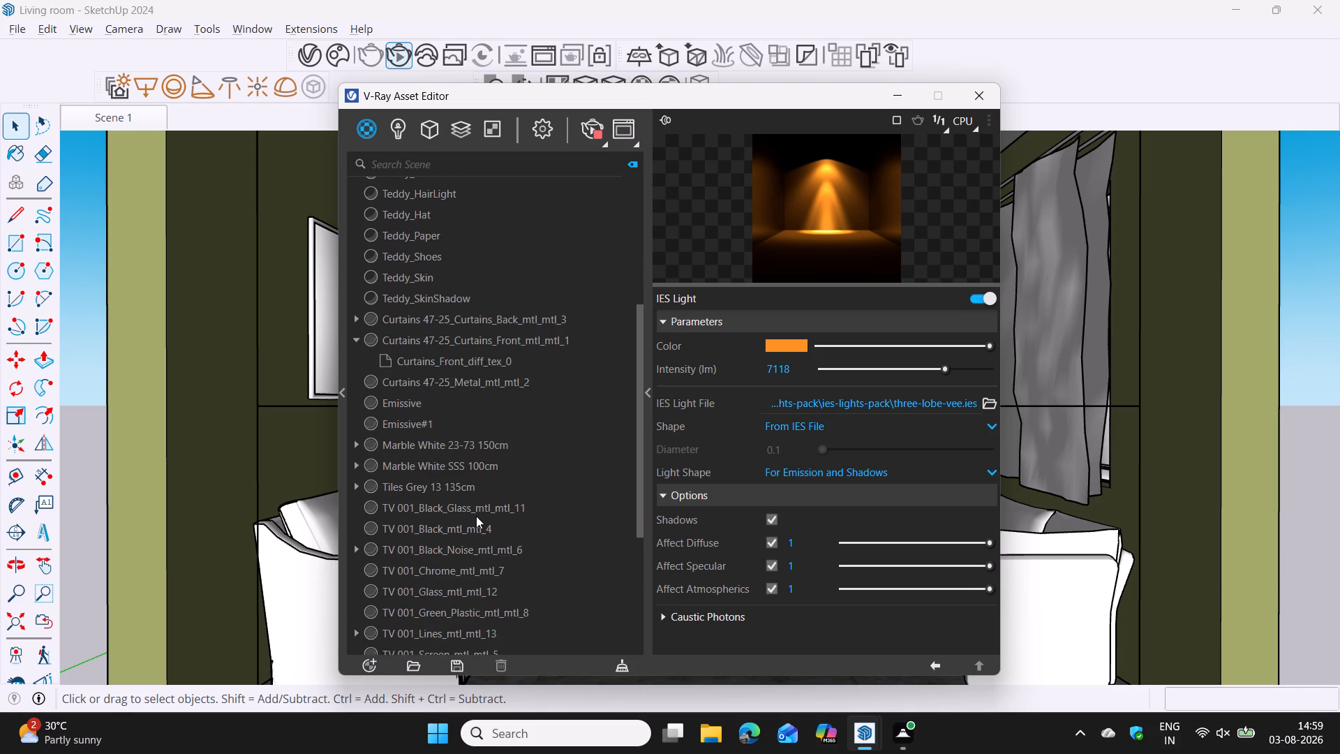
{"action": "scroll", "coordinate": [476, 516], "scroll_direction": "down", "scroll_amount": 1}
{"action": "left_click", "coordinate": [424, 339]}
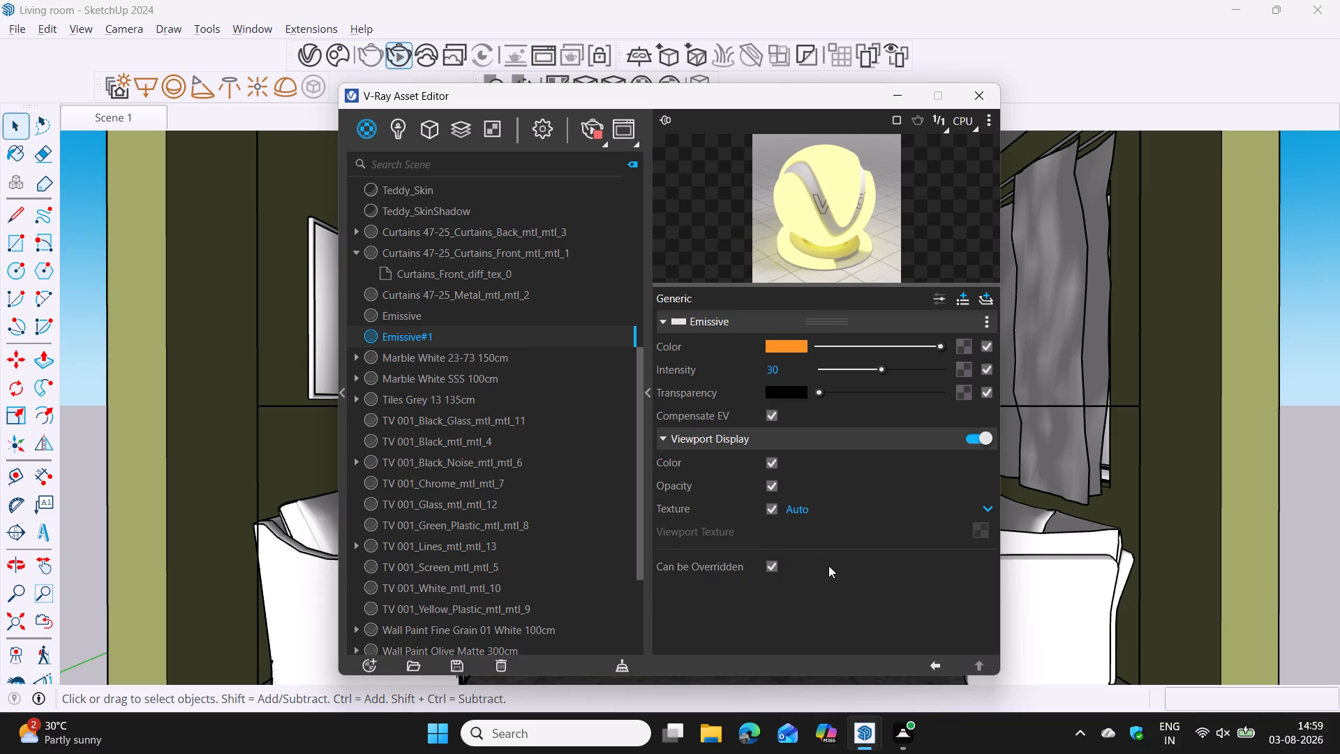
Switch to the V-Ray Frame Buffer to check the living room render.
{"action": "key", "text": "alt+Tab"}
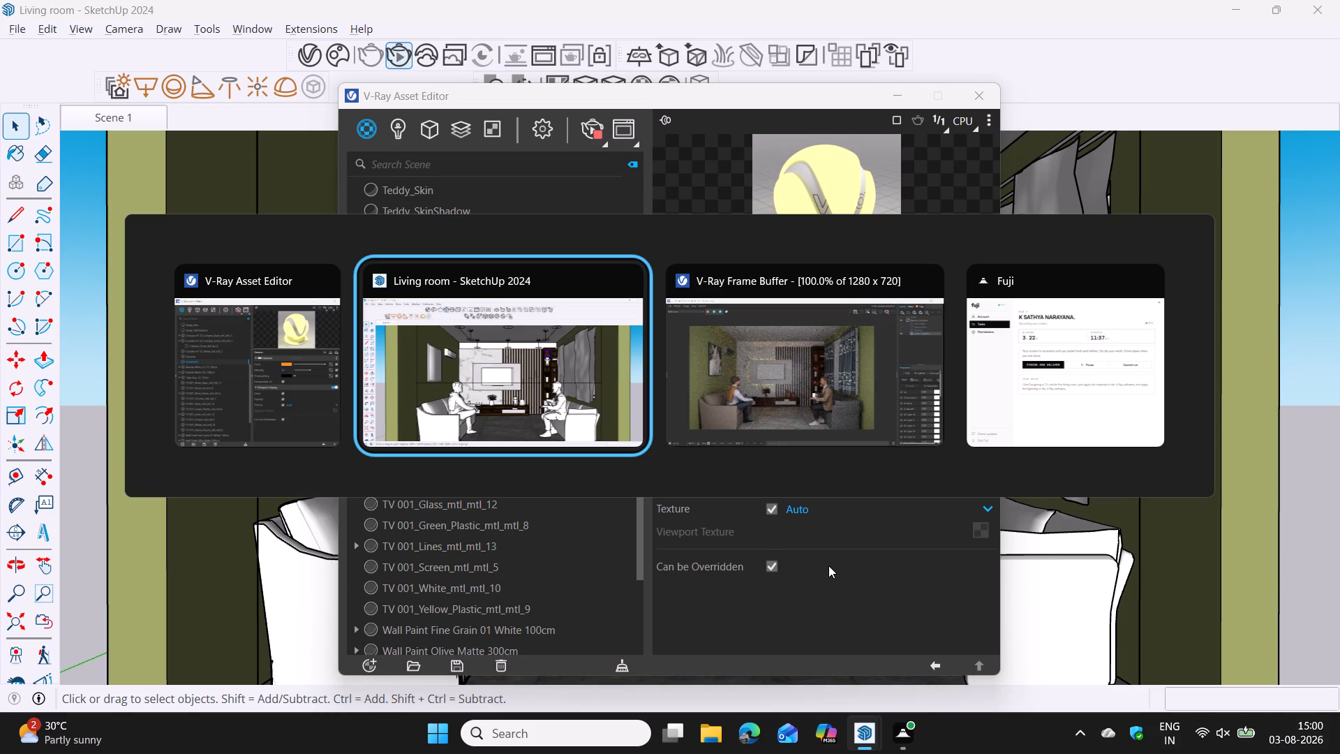
{"action": "key", "text": "alt+Tab"}
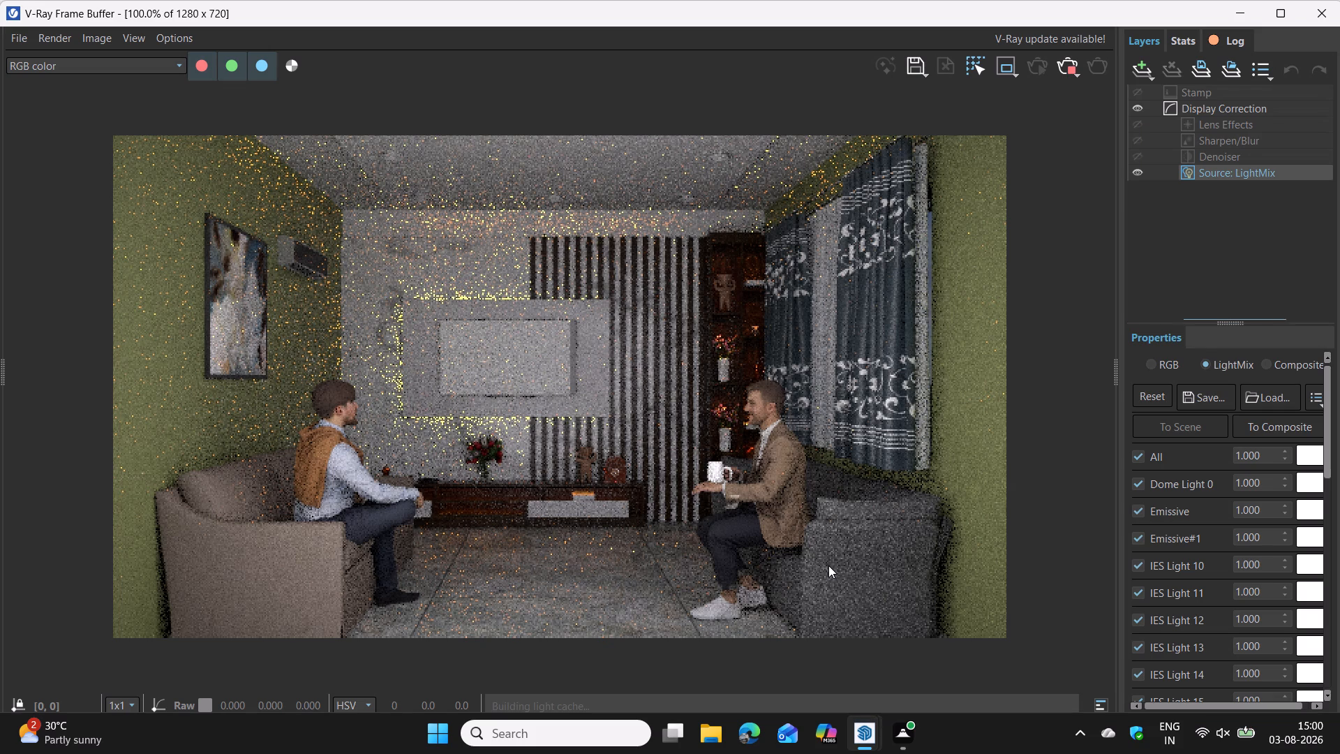
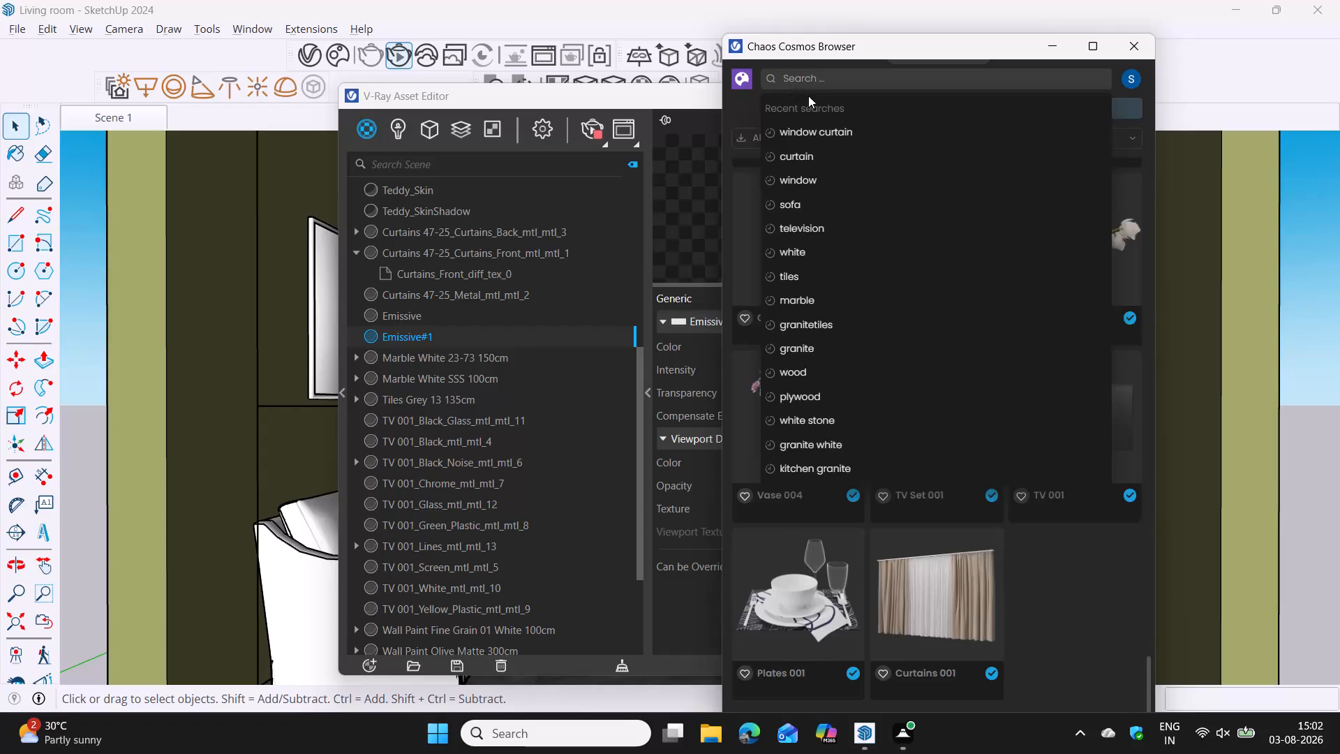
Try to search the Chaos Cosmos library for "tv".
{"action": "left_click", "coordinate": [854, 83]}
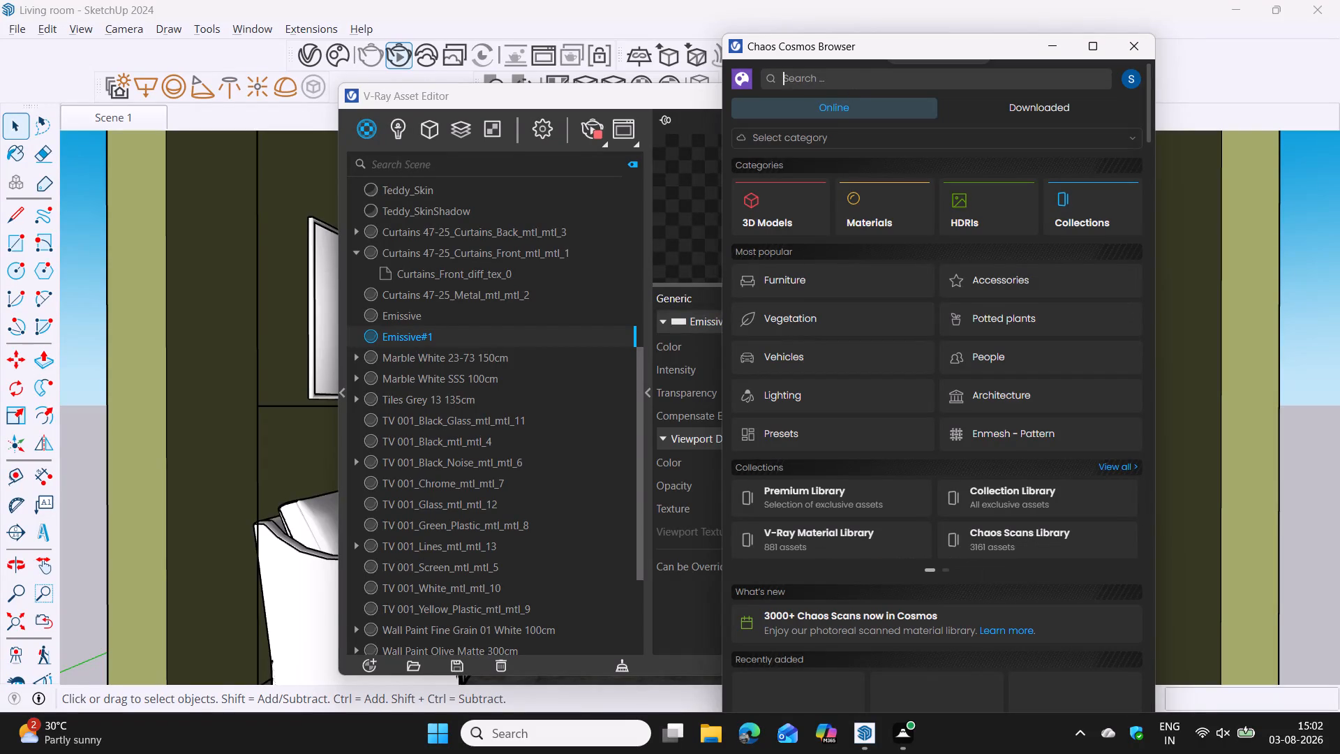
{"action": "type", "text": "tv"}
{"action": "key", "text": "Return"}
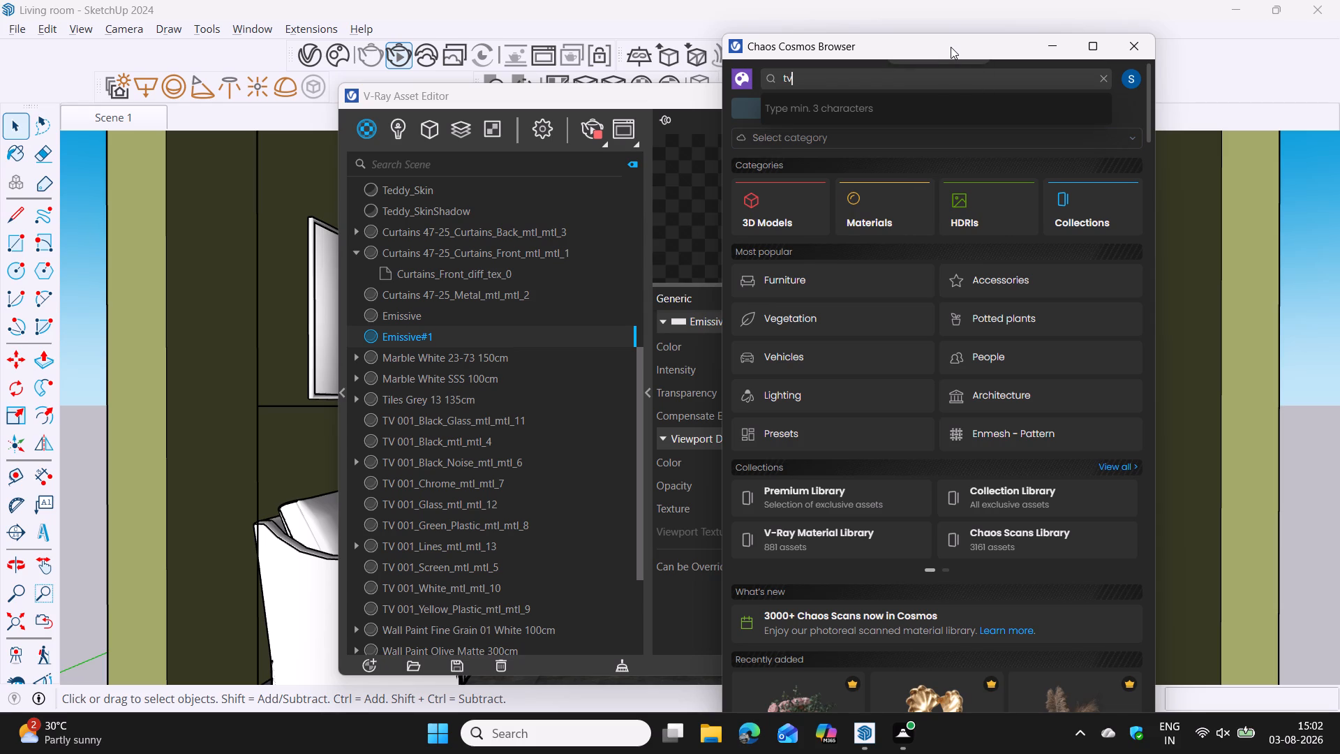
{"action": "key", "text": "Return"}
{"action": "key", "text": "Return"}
Check the living room render in the V-Ray Frame Buffer, then minimise it and the Asset Editor to return to Chaos Cosmos.
{"action": "key", "text": "alt+Tab"}
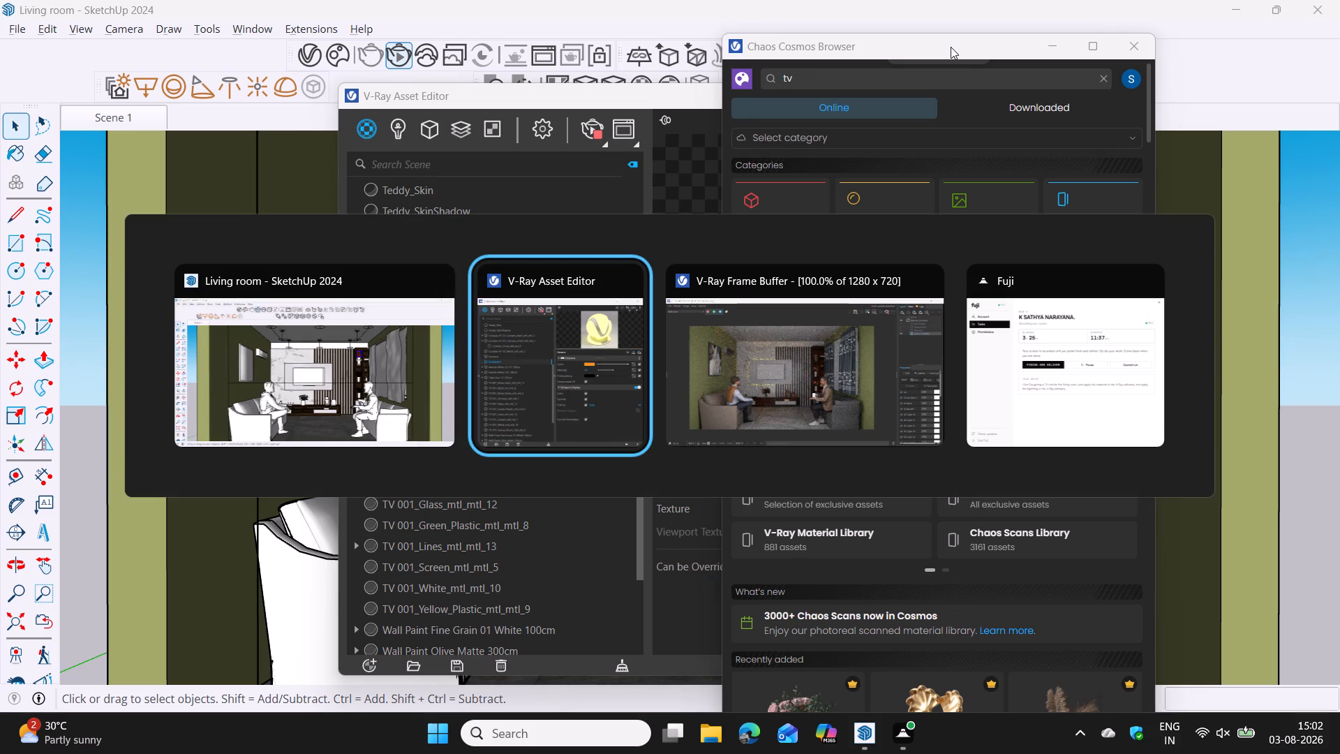
{"action": "key", "text": "alt+Tab"}
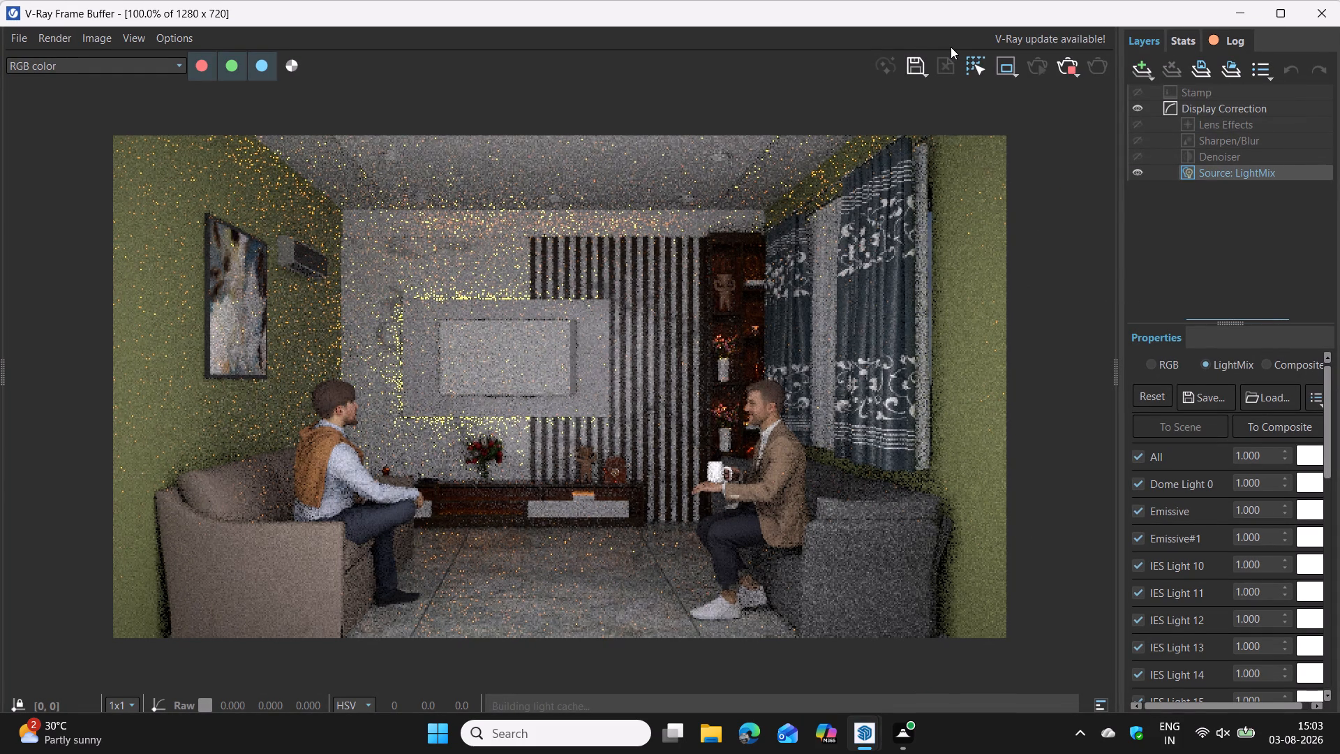
{"action": "key", "text": "alt+Tab"}
{"action": "key", "text": "alt+Tab"}
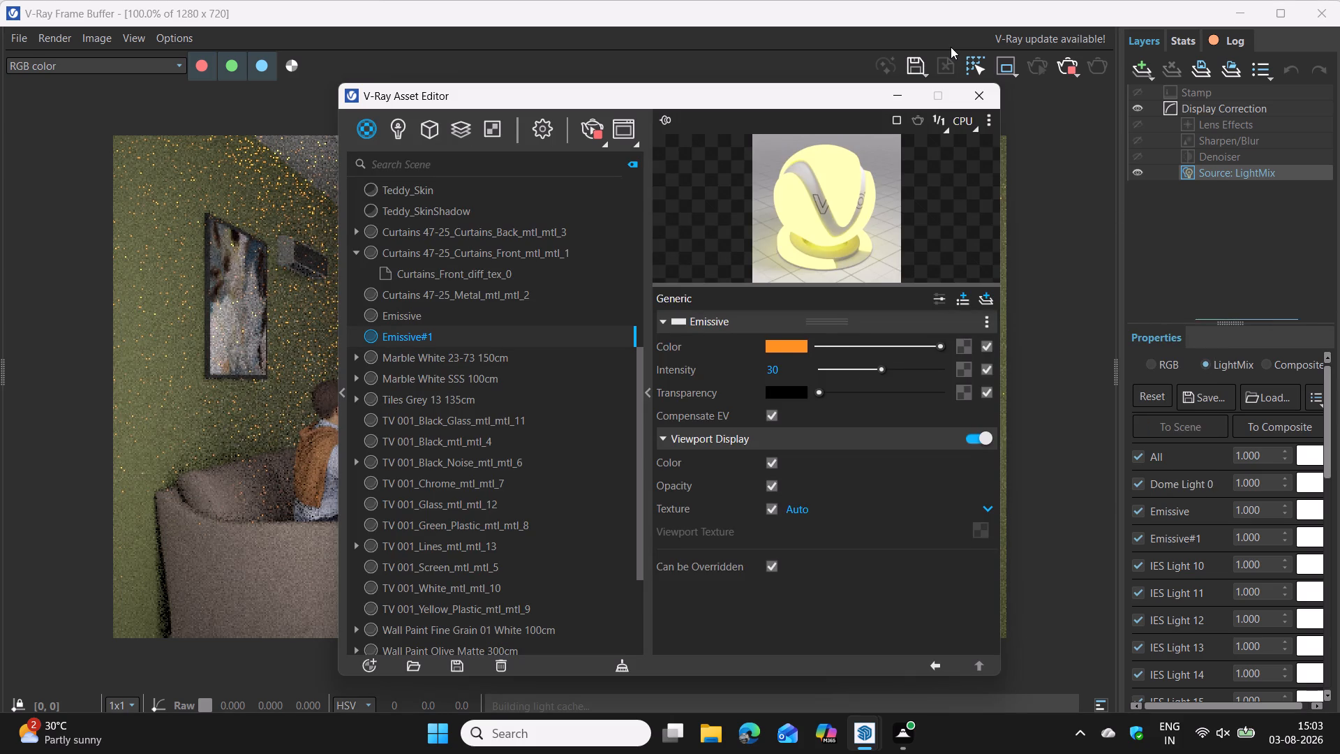
{"action": "key", "text": "alt+Tab"}
{"action": "key", "text": "alt+Tab"}
{"action": "key", "text": "alt+Tab"}
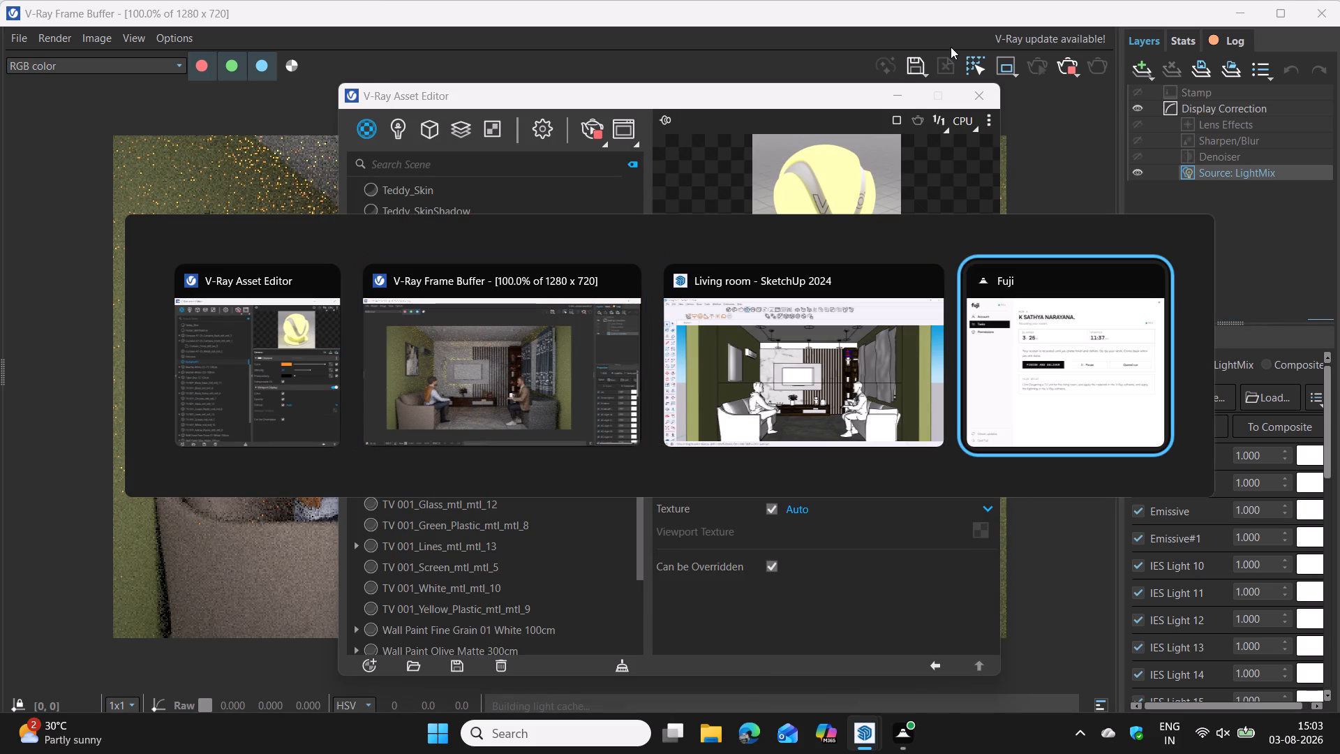
{"action": "key", "text": "alt+Tab"}
{"action": "key", "text": "alt+Tab"}
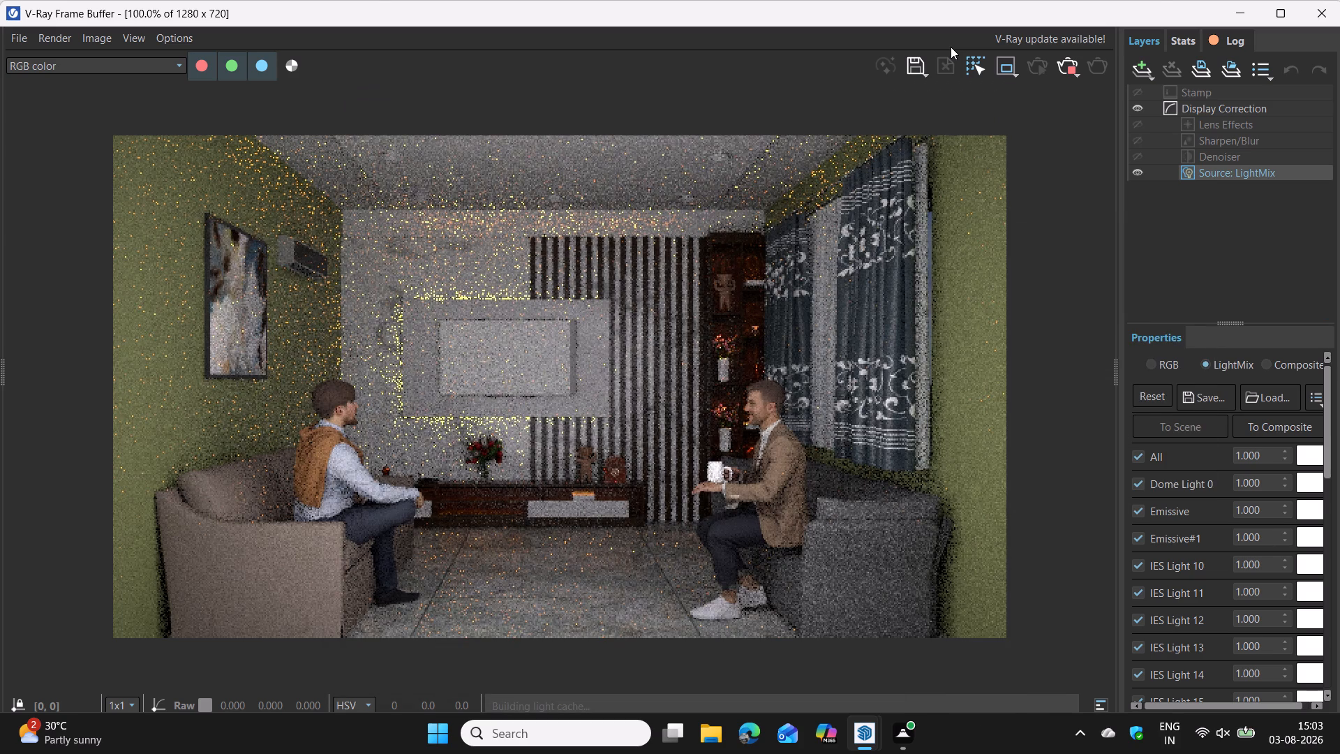
{"action": "left_click", "coordinate": [1225, 9]}
{"action": "left_click", "coordinate": [895, 94]}
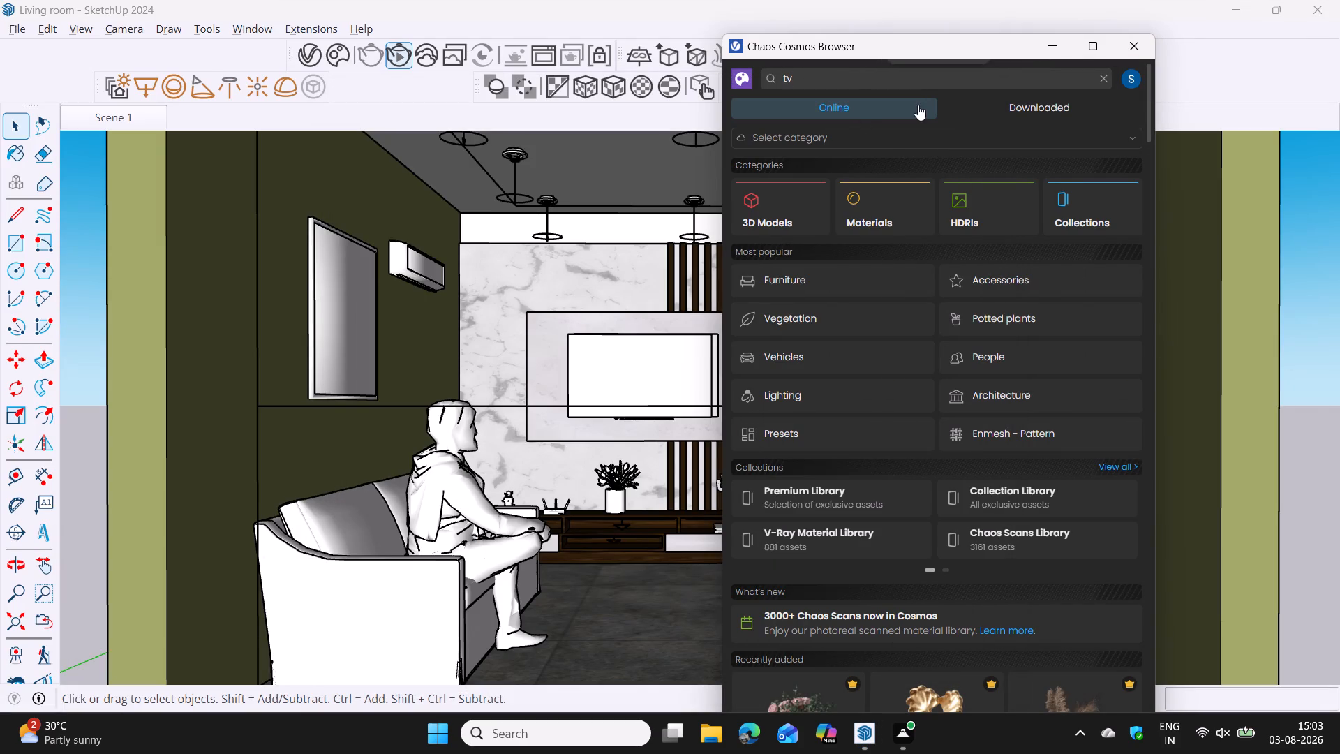
Search the online Chaos Cosmos assets for "tv".
{"action": "left_click", "coordinate": [1025, 103]}
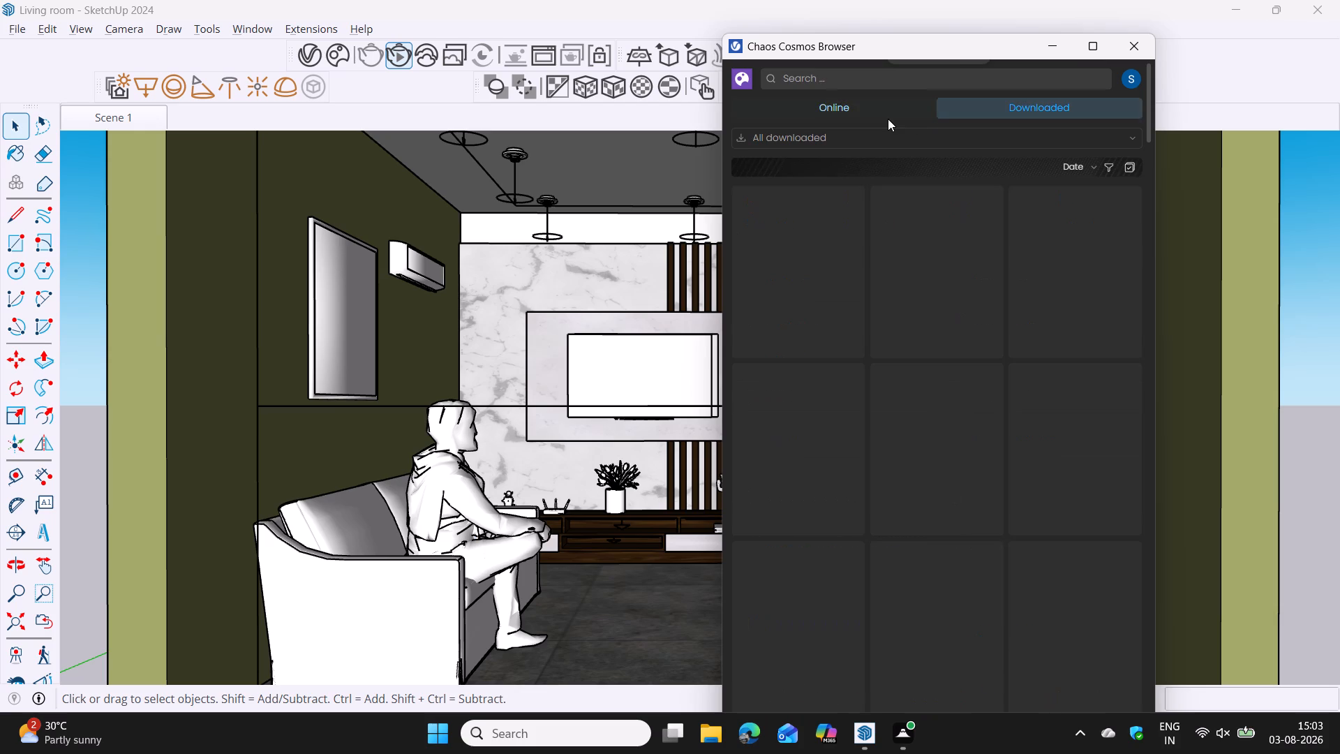
{"action": "left_click", "coordinate": [843, 105]}
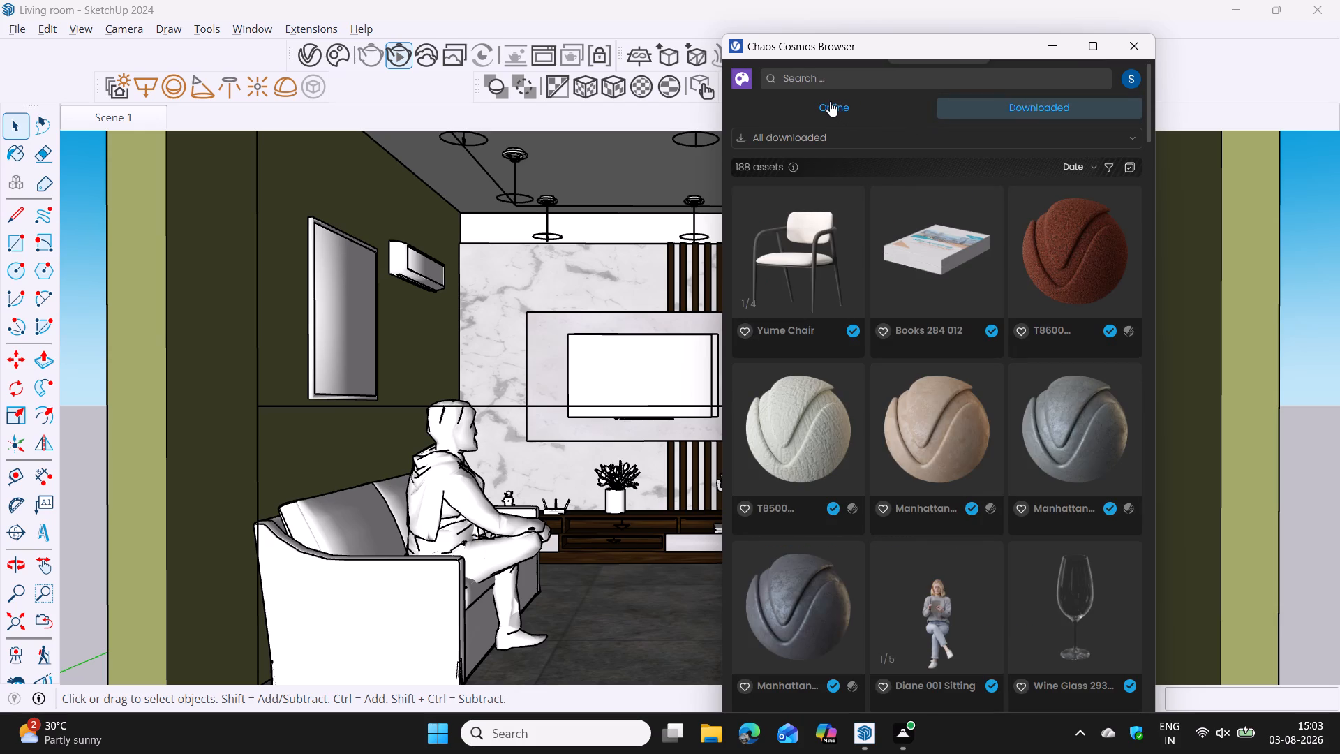
{"action": "left_click", "coordinate": [818, 80]}
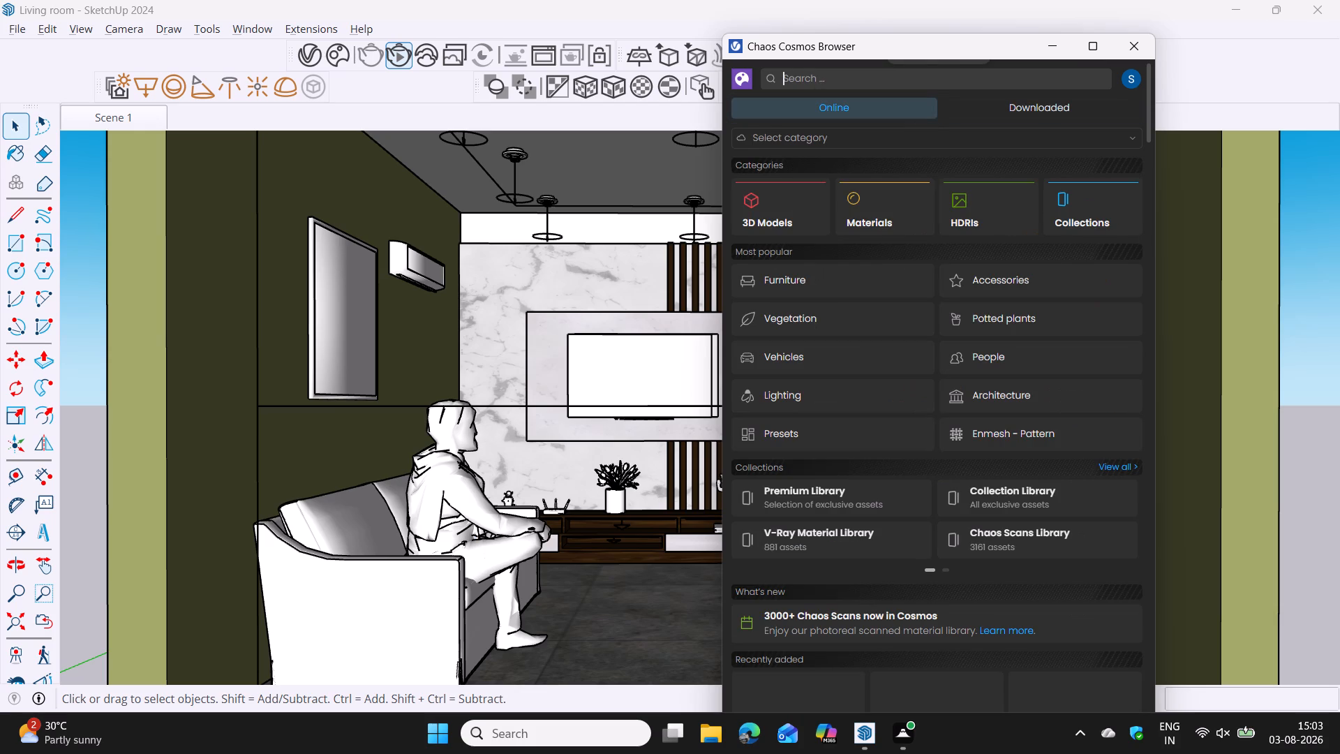
{"action": "type", "text": "tv"}
{"action": "key", "text": "Return"}
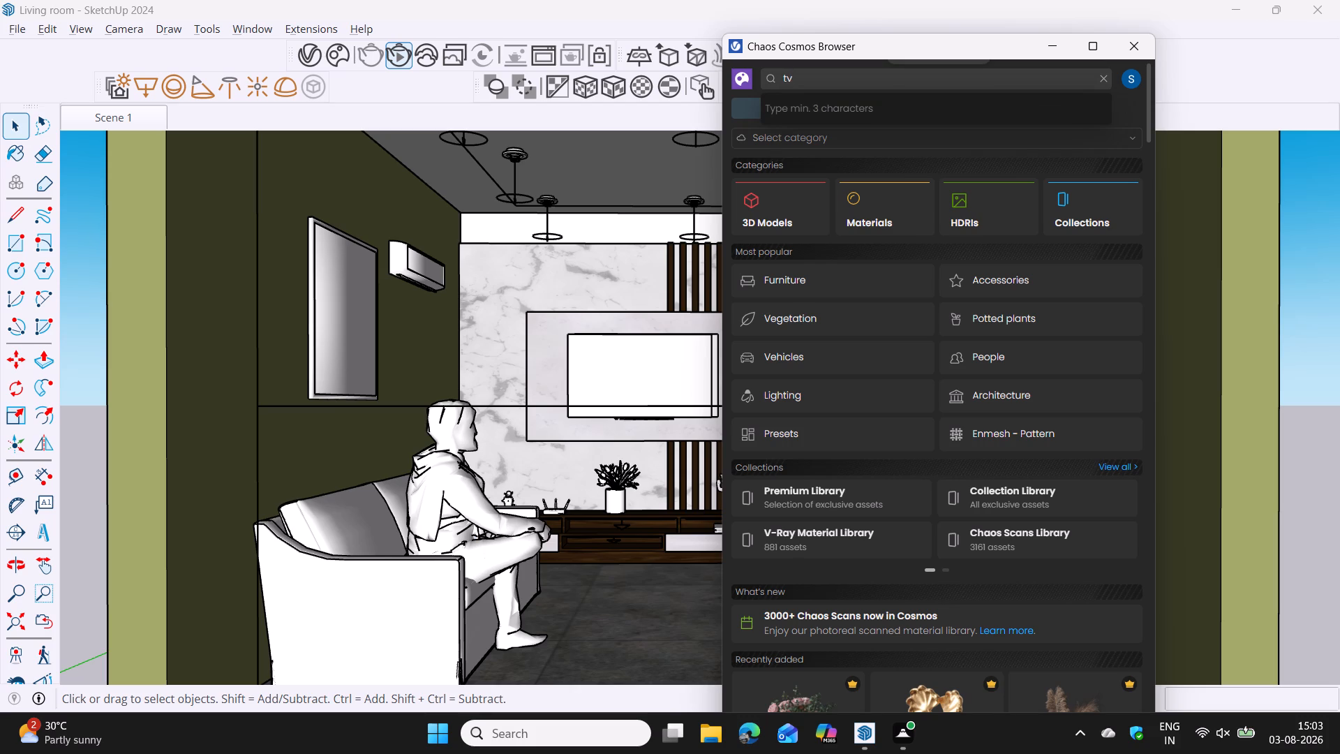
{"action": "key", "text": "space"}
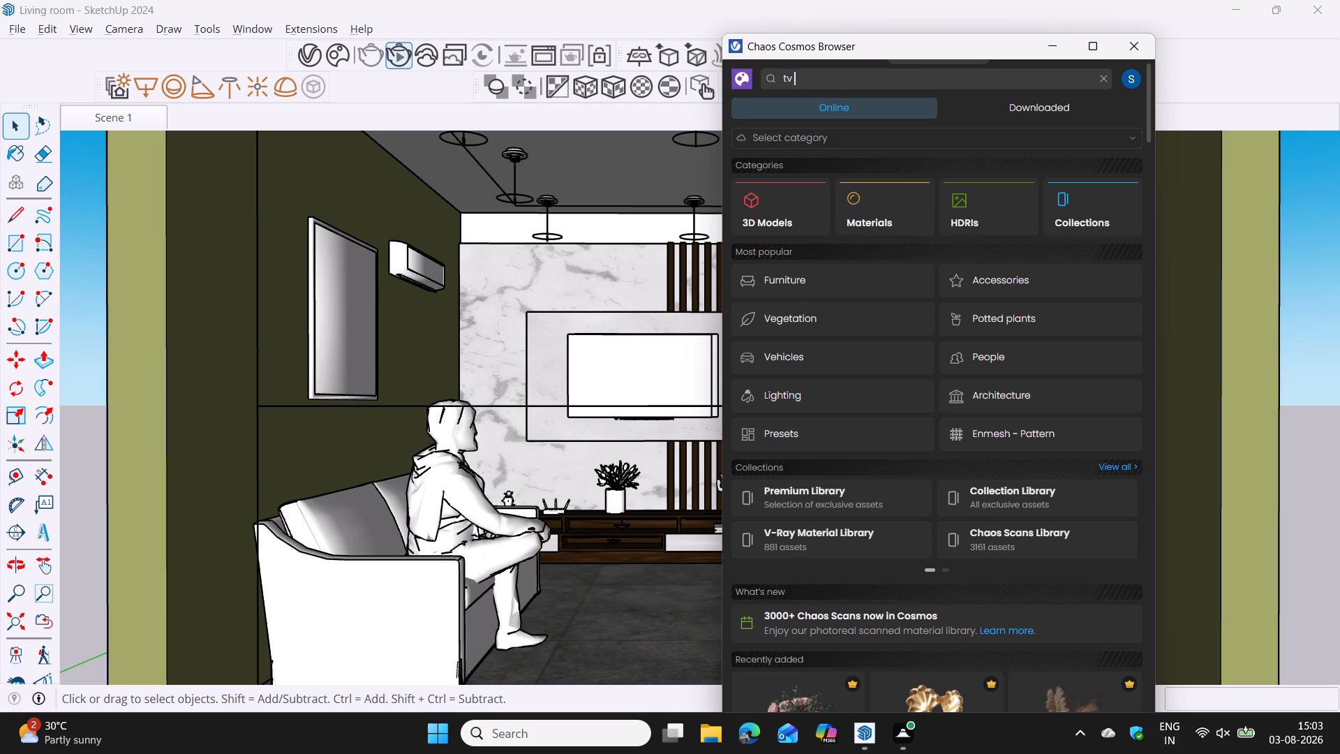
{"action": "key", "text": "Return"}
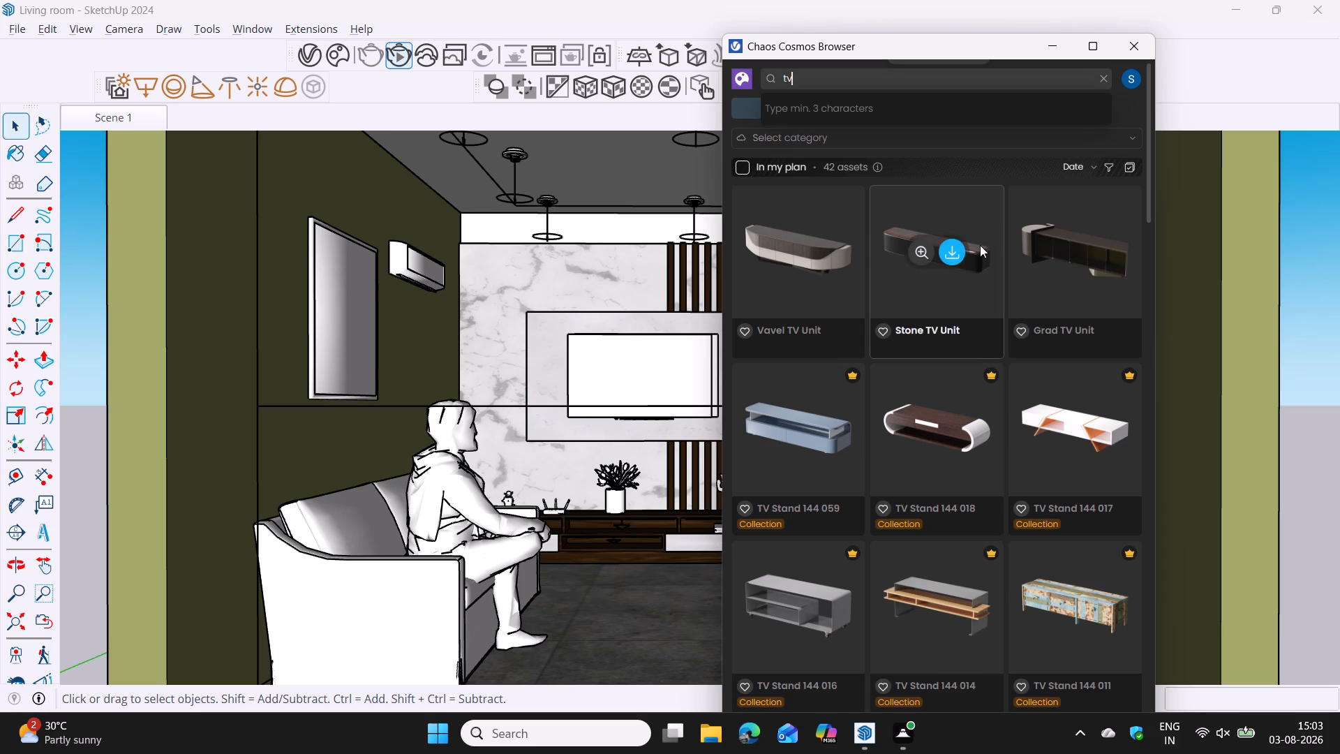
Browse the television models and download the TV 156 039 asset.
{"action": "scroll", "coordinate": [980, 255], "scroll_direction": "down", "scroll_amount": 7}
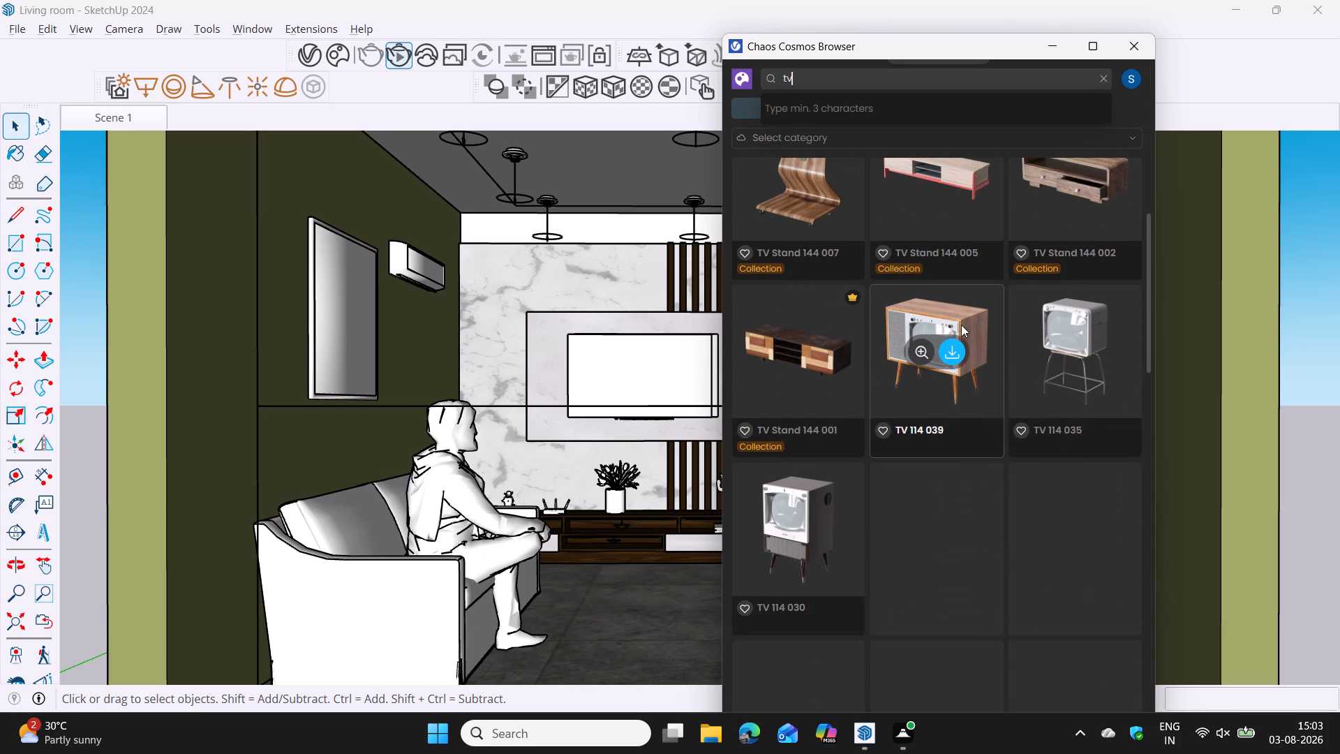
{"action": "scroll", "coordinate": [959, 324], "scroll_direction": "down", "scroll_amount": 3}
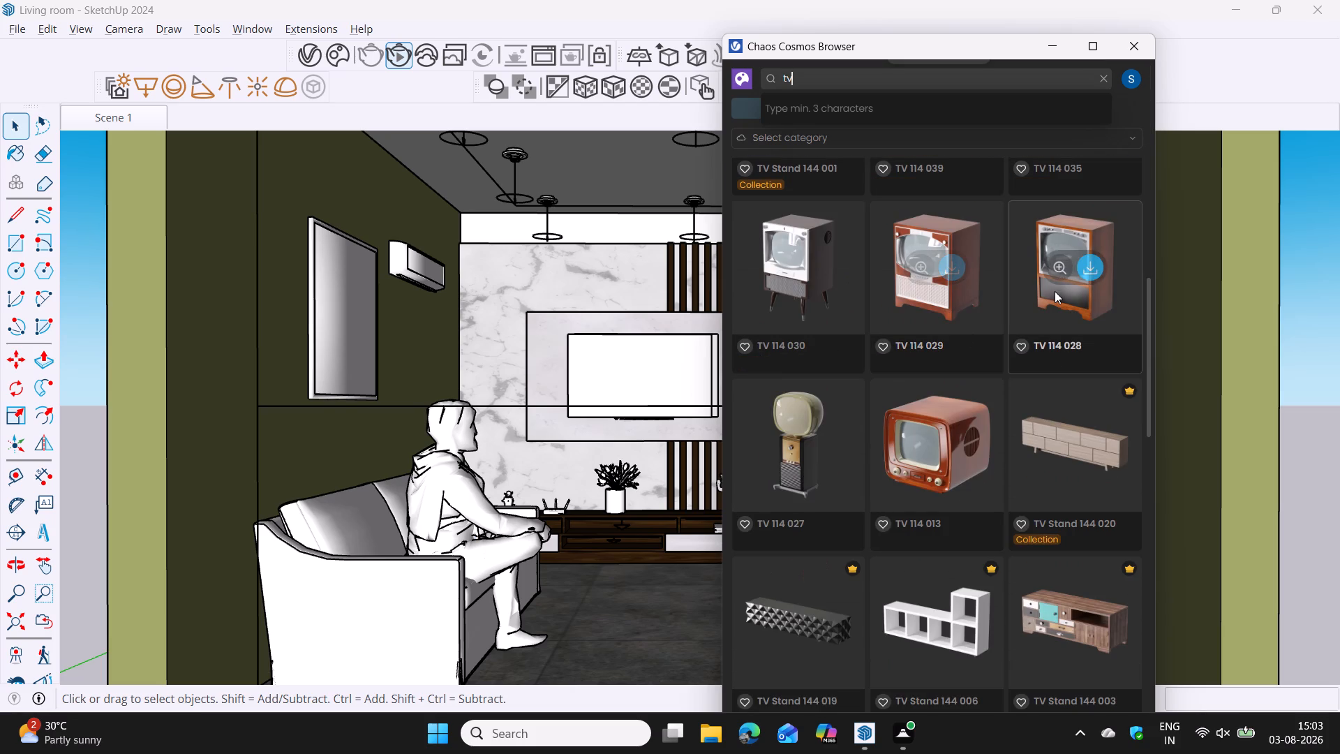
{"action": "scroll", "coordinate": [1058, 293], "scroll_direction": "down", "scroll_amount": 4}
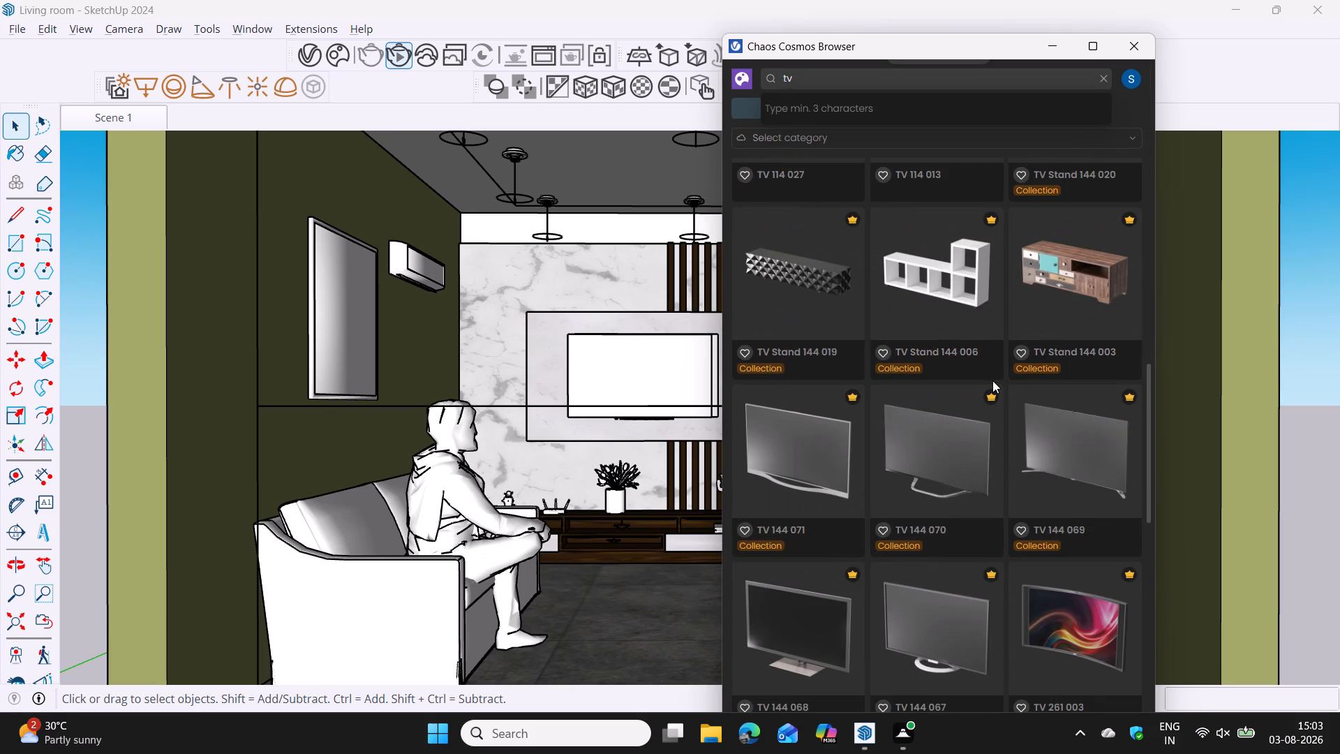
{"action": "scroll", "coordinate": [1000, 378], "scroll_direction": "down", "scroll_amount": 1}
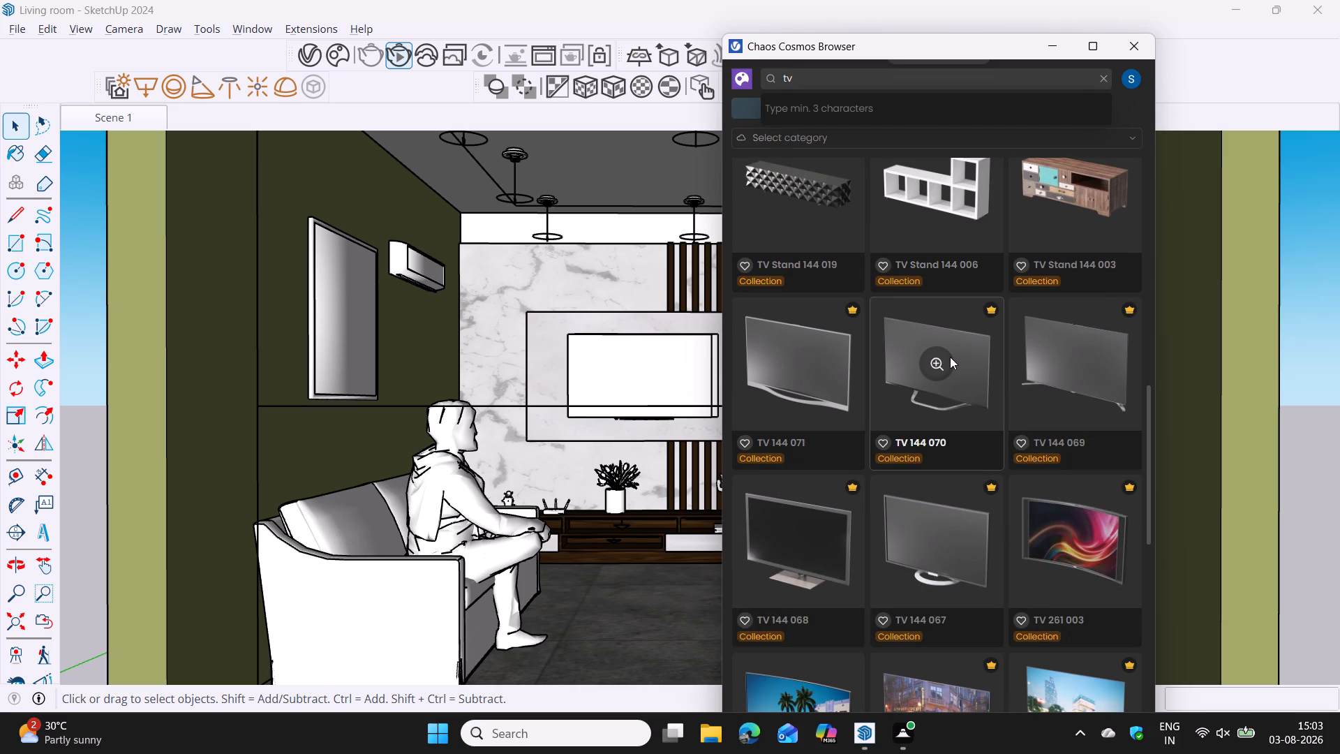
{"action": "scroll", "coordinate": [925, 380], "scroll_direction": "down", "scroll_amount": 2}
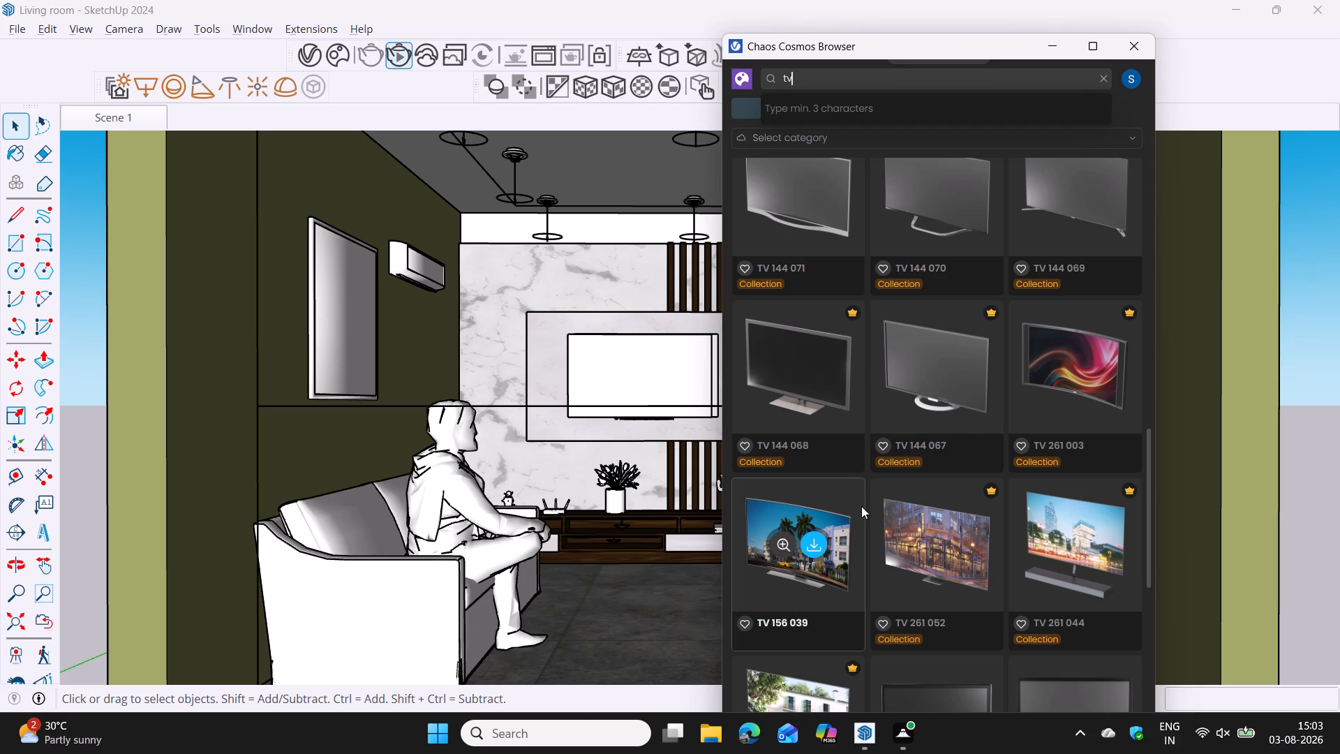
{"action": "scroll", "coordinate": [1108, 532], "scroll_direction": "down", "scroll_amount": 2}
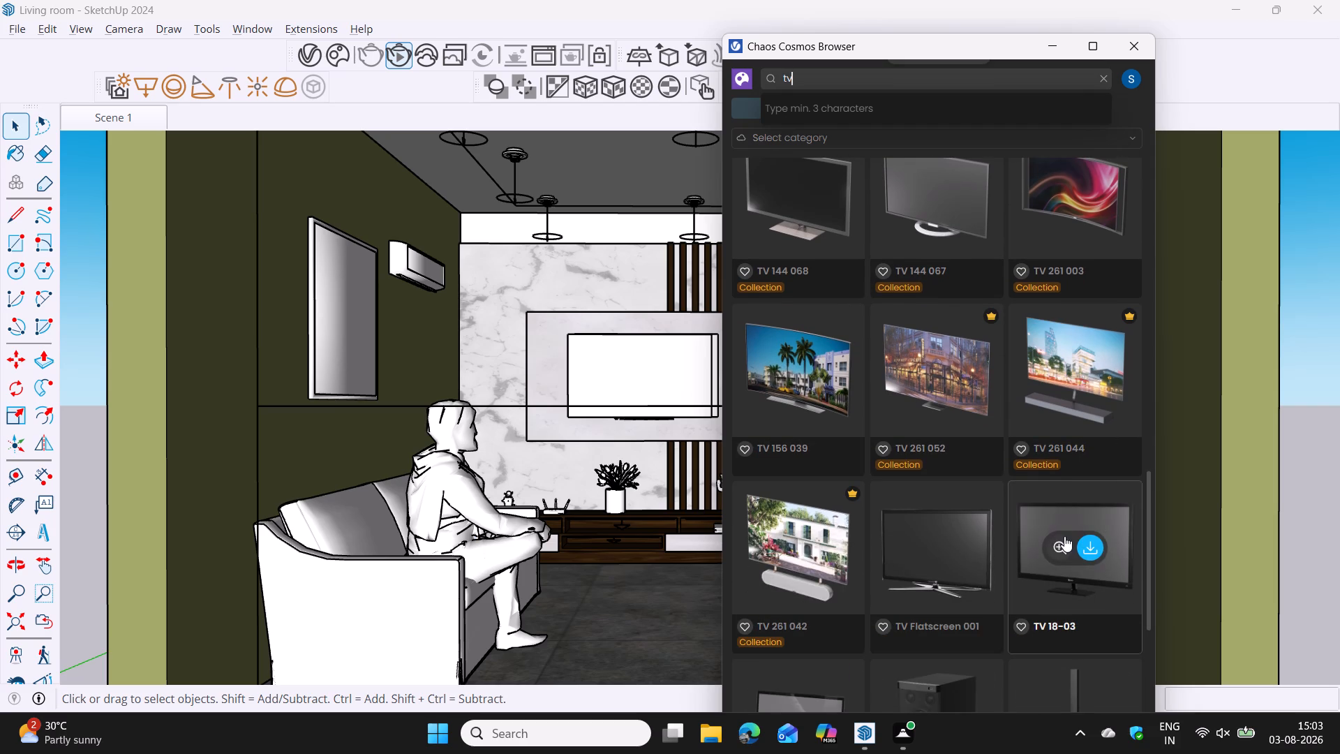
{"action": "scroll", "coordinate": [821, 550], "scroll_direction": "down", "scroll_amount": 2}
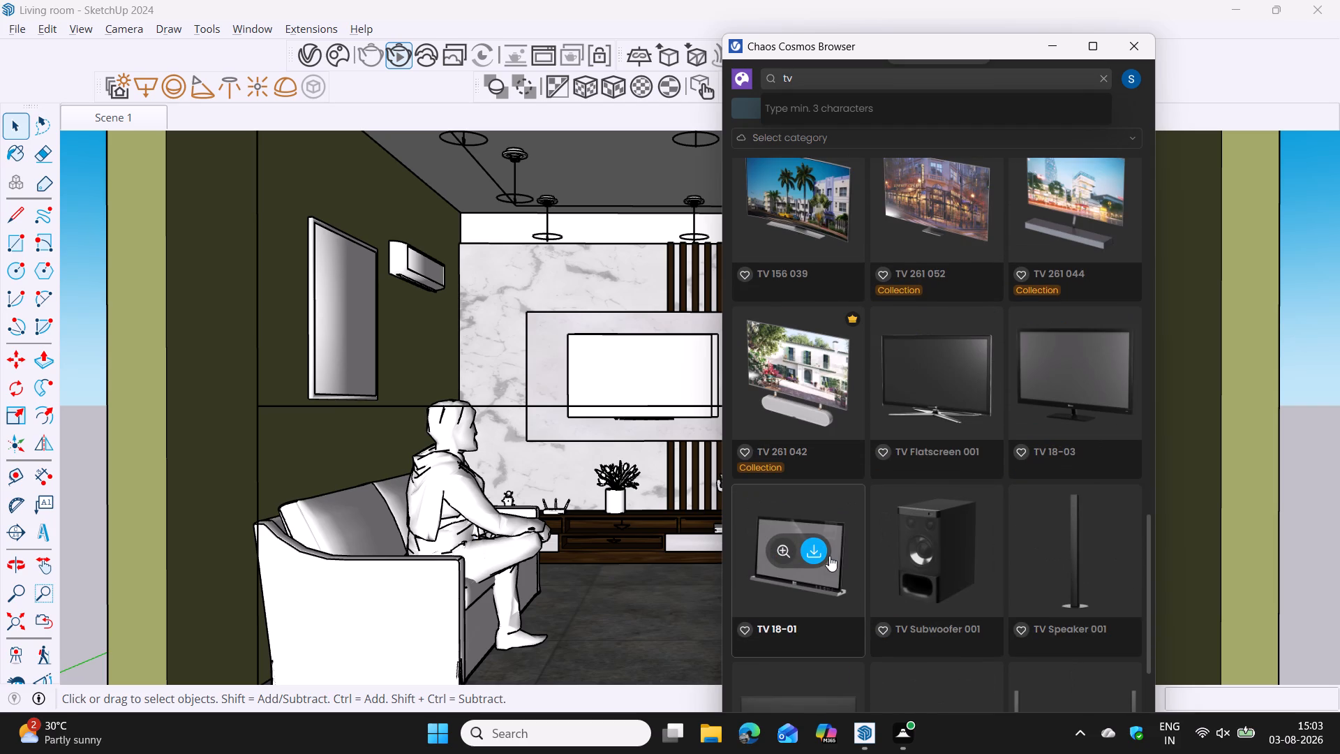
{"action": "scroll", "coordinate": [1071, 535], "scroll_direction": "down", "scroll_amount": 2}
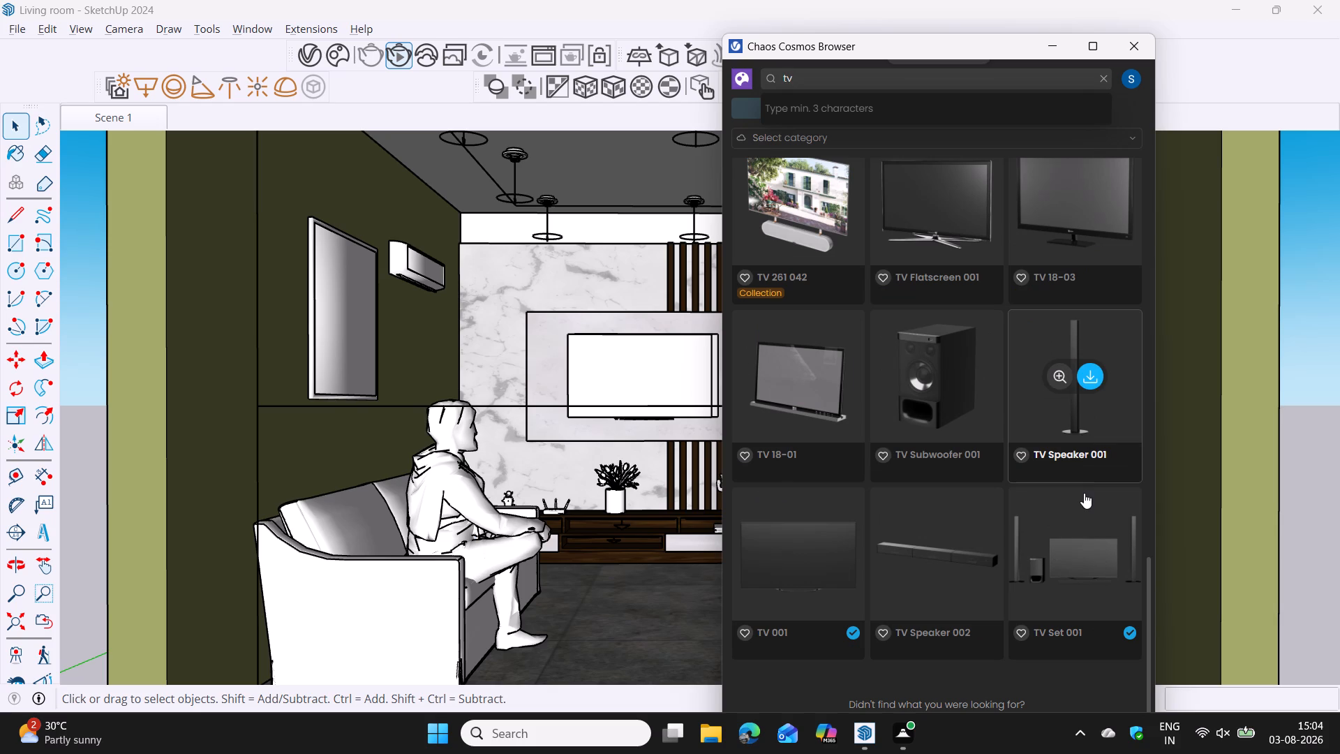
{"action": "scroll", "coordinate": [1086, 542], "scroll_direction": "down", "scroll_amount": 2}
{"action": "scroll", "coordinate": [993, 549], "scroll_direction": "down", "scroll_amount": 2}
{"action": "scroll", "coordinate": [810, 539], "scroll_direction": "down", "scroll_amount": 4}
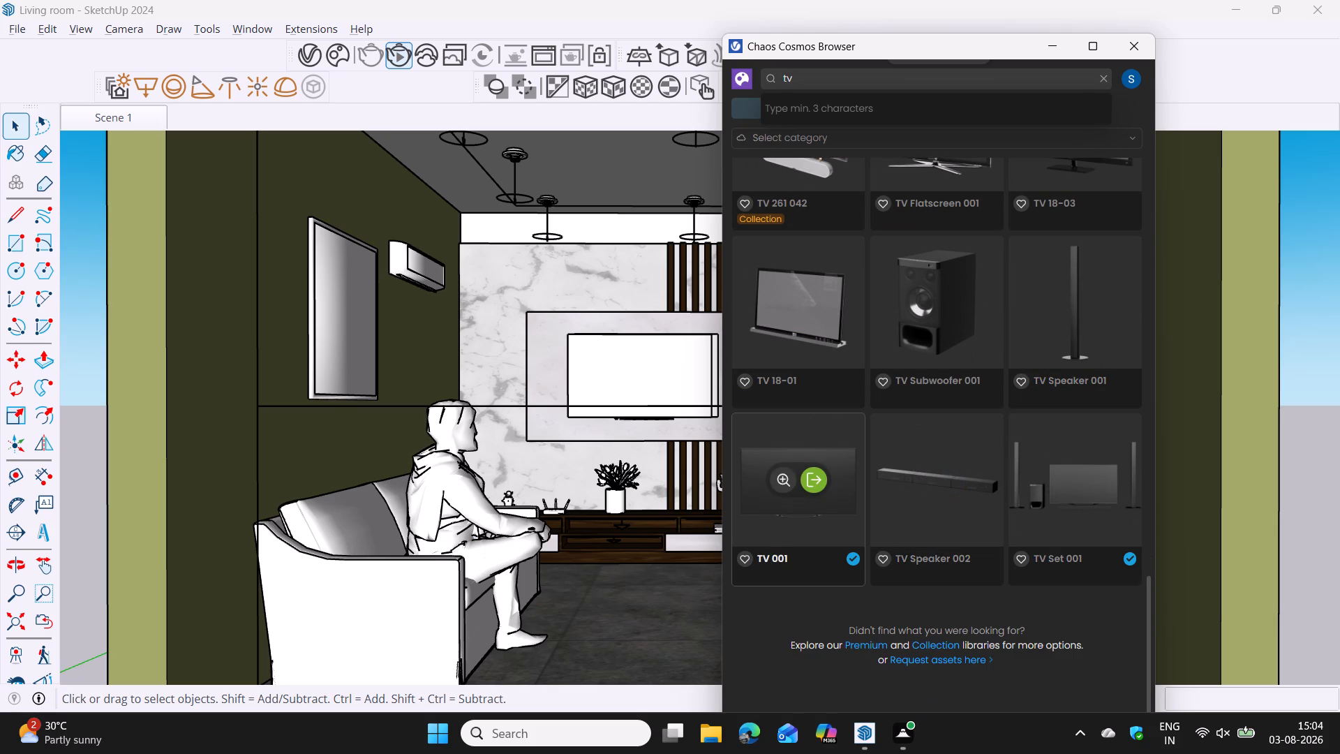
{"action": "scroll", "coordinate": [813, 540], "scroll_direction": "down", "scroll_amount": 4}
{"action": "scroll", "coordinate": [904, 528], "scroll_direction": "down", "scroll_amount": 6}
{"action": "scroll", "coordinate": [819, 538], "scroll_direction": "down", "scroll_amount": 17}
{"action": "scroll", "coordinate": [819, 538], "scroll_direction": "down", "scroll_amount": 9}
{"action": "scroll", "coordinate": [950, 528], "scroll_direction": "down", "scroll_amount": 6}
{"action": "scroll", "coordinate": [1058, 517], "scroll_direction": "down", "scroll_amount": 2}
{"action": "scroll", "coordinate": [1075, 497], "scroll_direction": "up", "scroll_amount": 5}
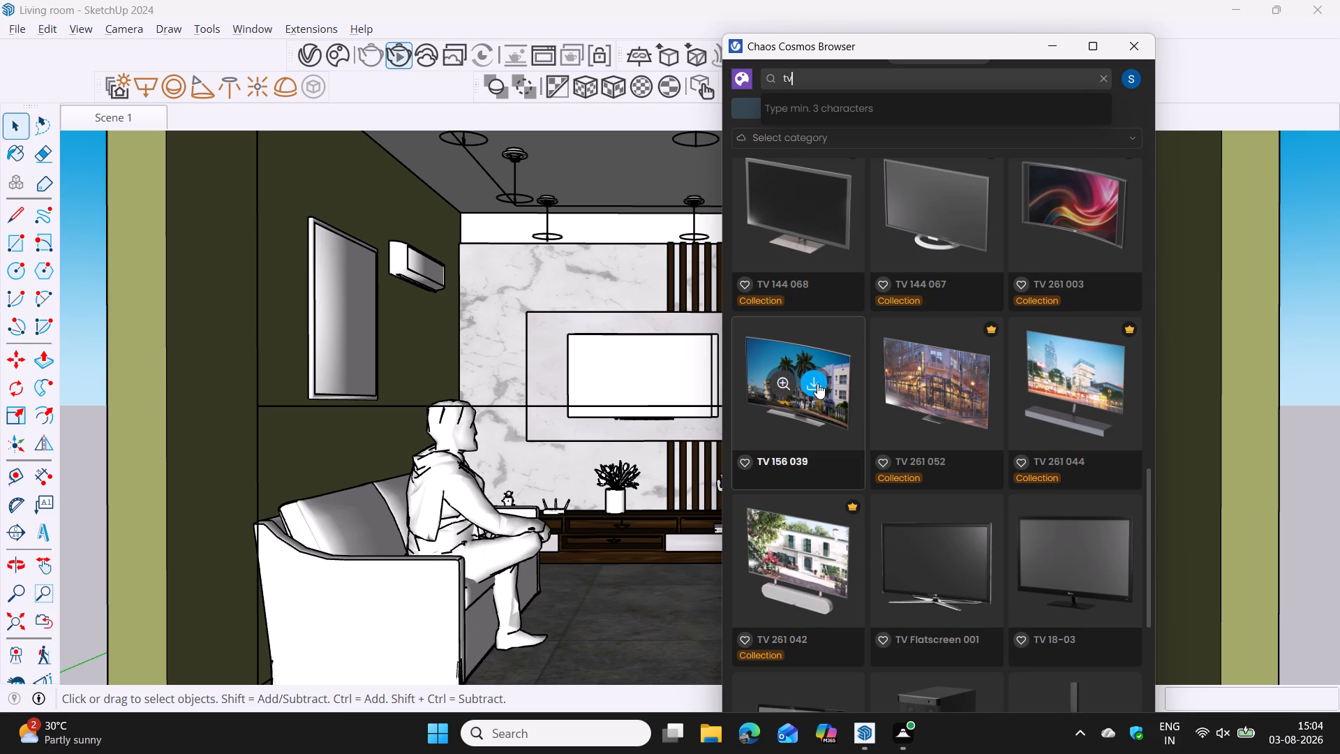
{"action": "left_click", "coordinate": [817, 383]}
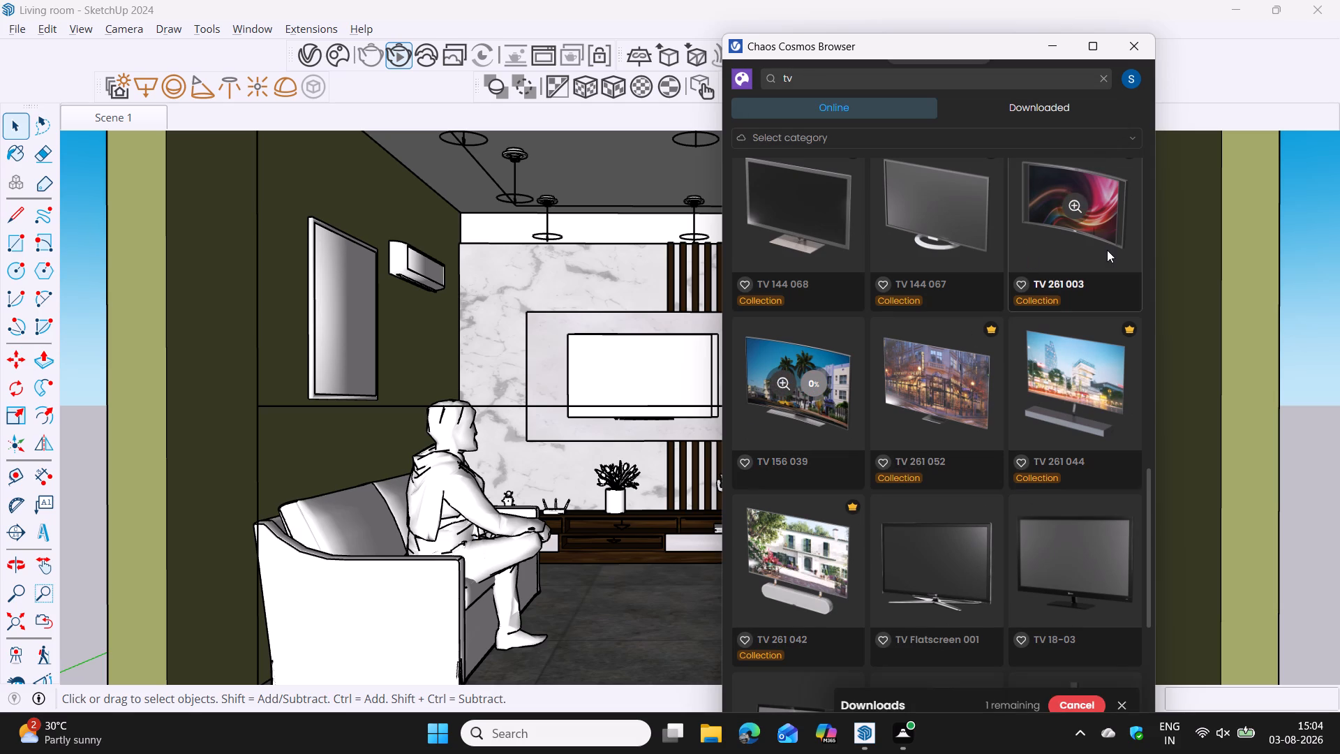
Examine the other TV and TV stand models in the search results.
{"action": "scroll", "coordinate": [1108, 251], "scroll_direction": "up", "scroll_amount": 2}
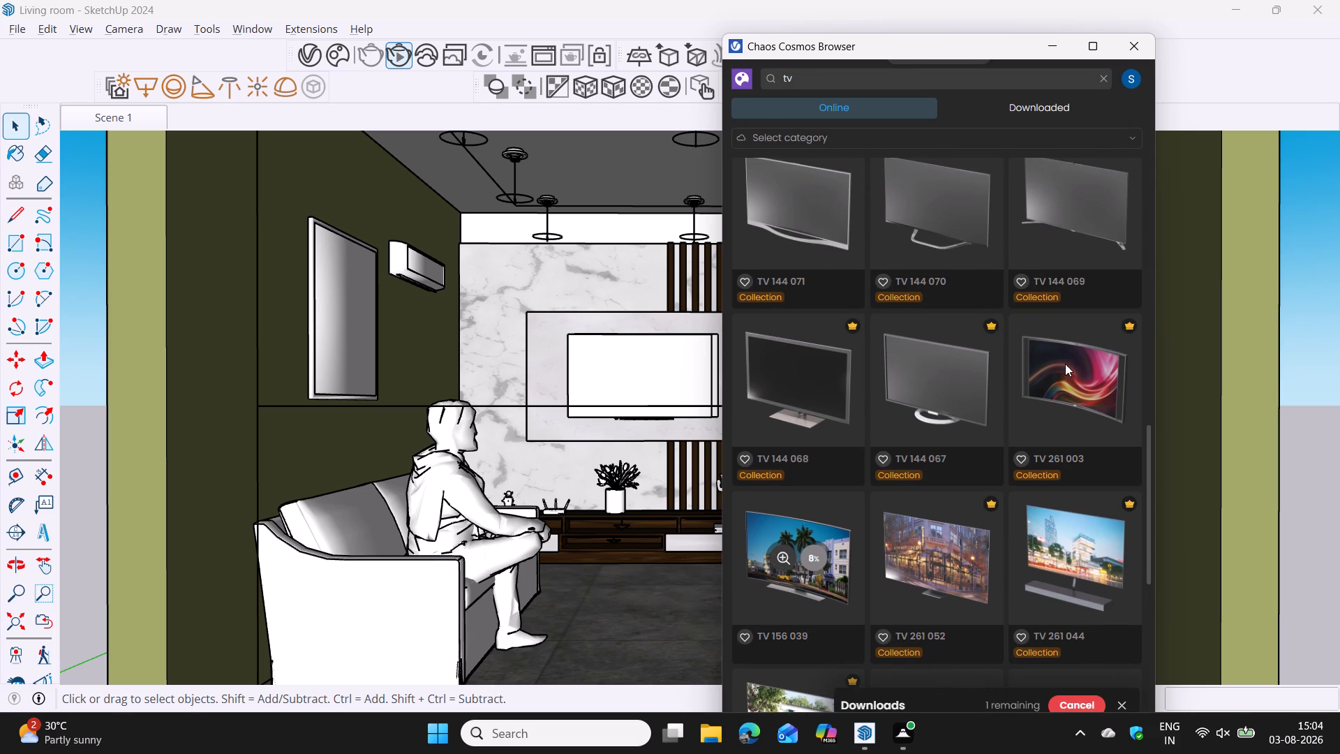
{"action": "scroll", "coordinate": [1049, 322], "scroll_direction": "up", "scroll_amount": 1}
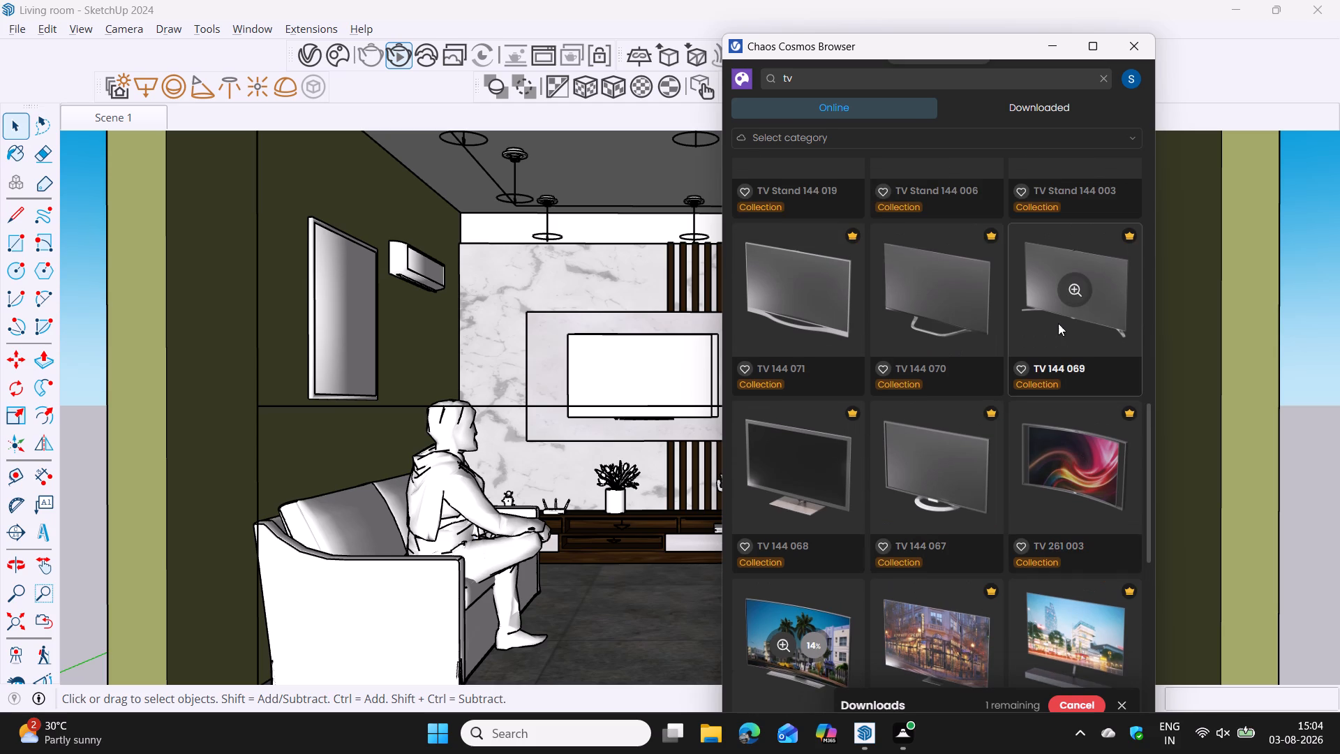
{"action": "scroll", "coordinate": [842, 347], "scroll_direction": "up", "scroll_amount": 3}
{"action": "scroll", "coordinate": [842, 347], "scroll_direction": "down", "scroll_amount": 1}
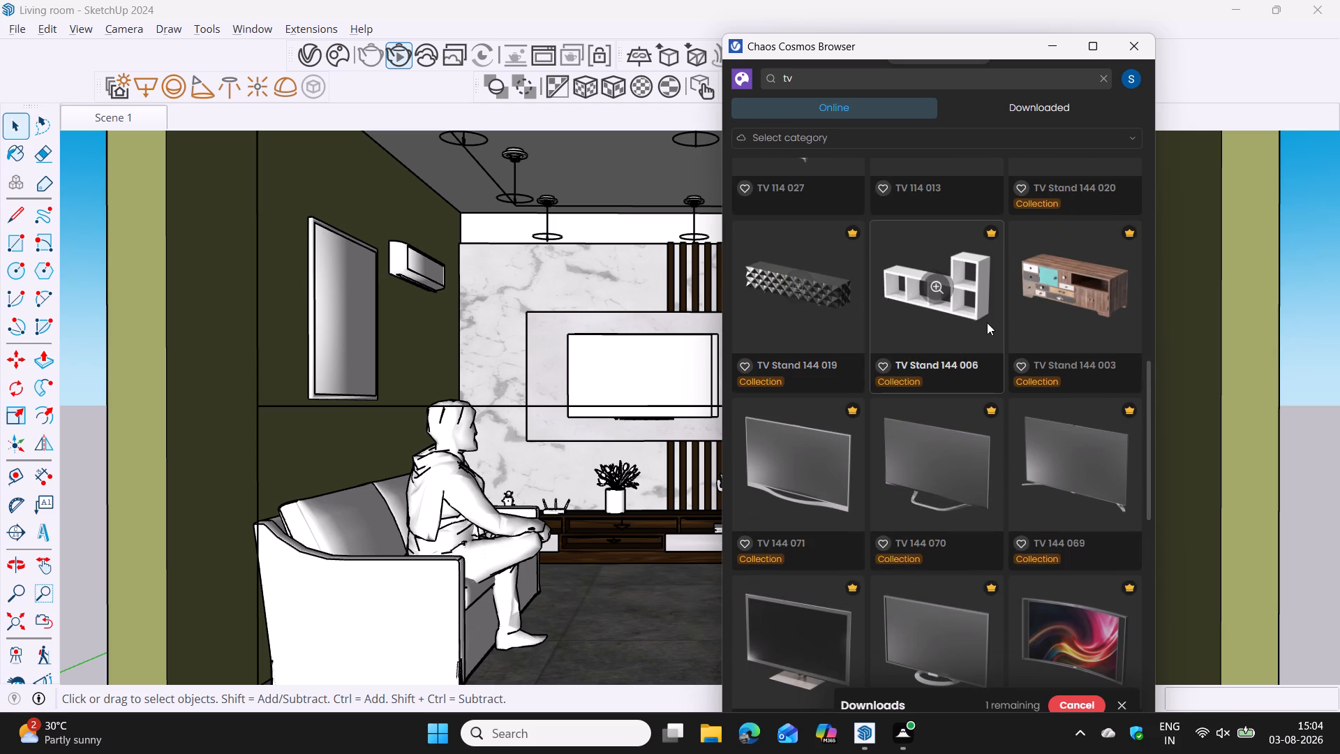
{"action": "scroll", "coordinate": [1075, 309], "scroll_direction": "up", "scroll_amount": 3}
{"action": "scroll", "coordinate": [974, 340], "scroll_direction": "up", "scroll_amount": 3}
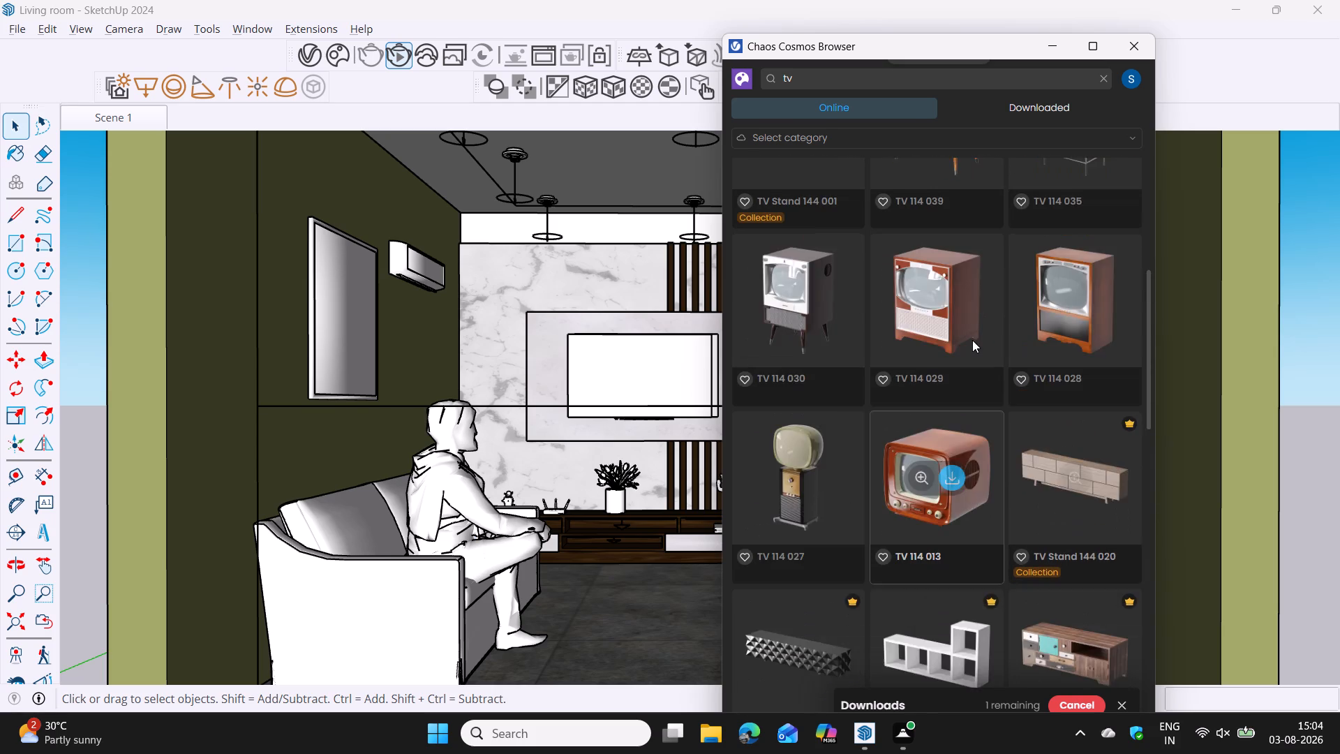
{"action": "scroll", "coordinate": [972, 340], "scroll_direction": "up", "scroll_amount": 12}
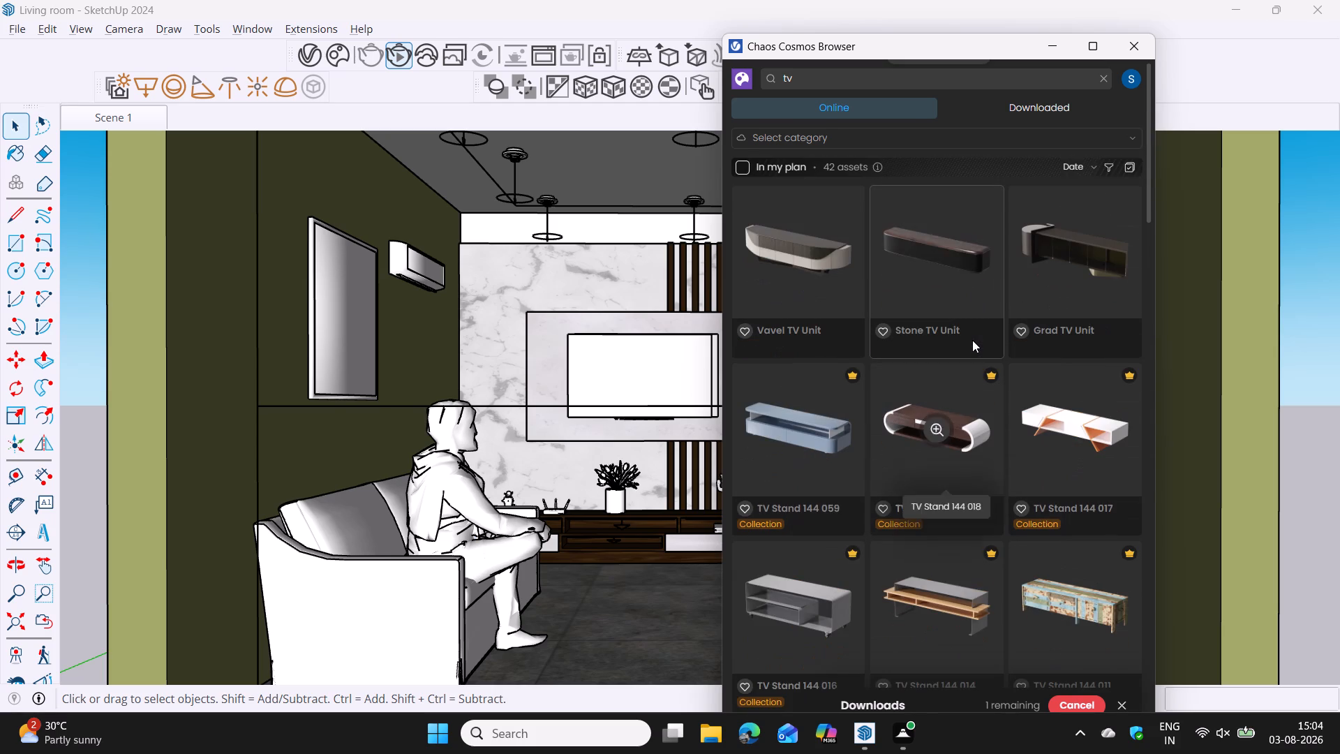
Show the downloaded Chaos Cosmos assets matching the "tv" search and review the available television models.
{"action": "scroll", "coordinate": [972, 340], "scroll_direction": "up", "scroll_amount": 13}
{"action": "scroll", "coordinate": [1013, 167], "scroll_direction": "up", "scroll_amount": 5}
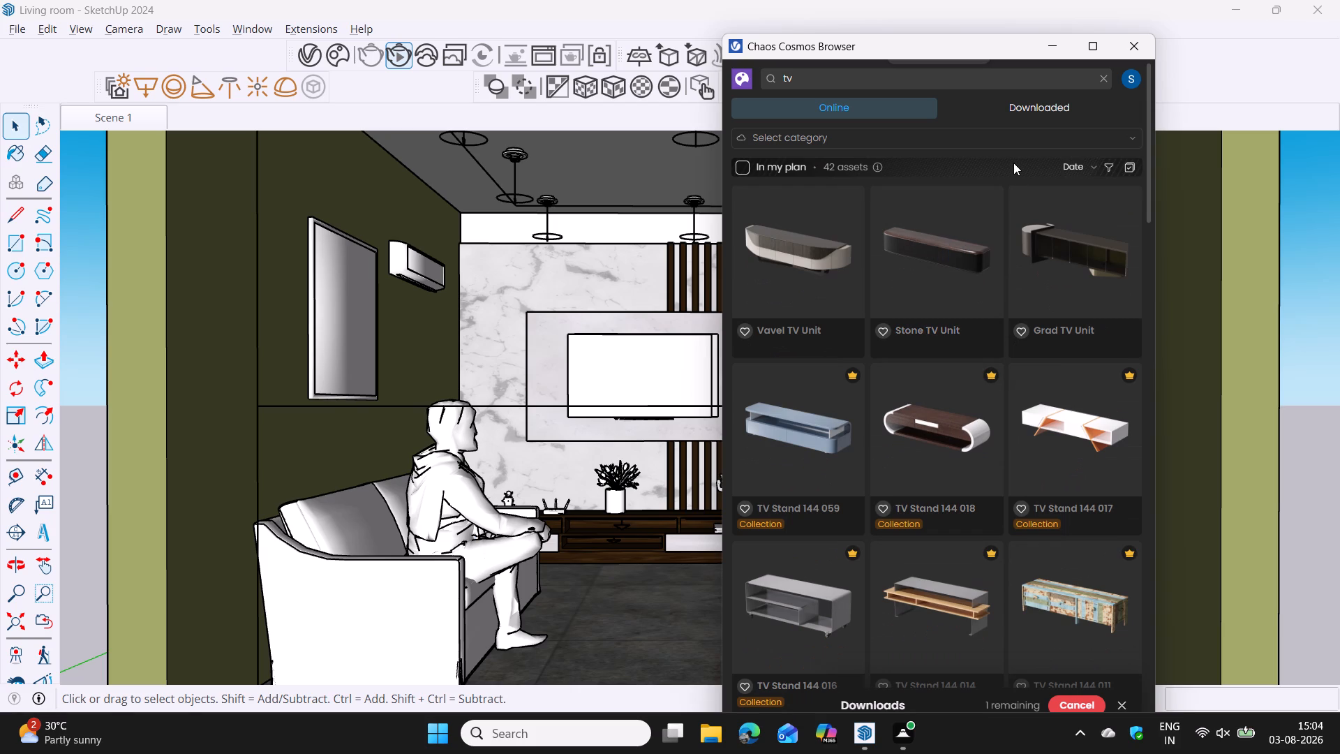
{"action": "scroll", "coordinate": [1013, 163], "scroll_direction": "up", "scroll_amount": 11}
{"action": "left_click", "coordinate": [1036, 103]}
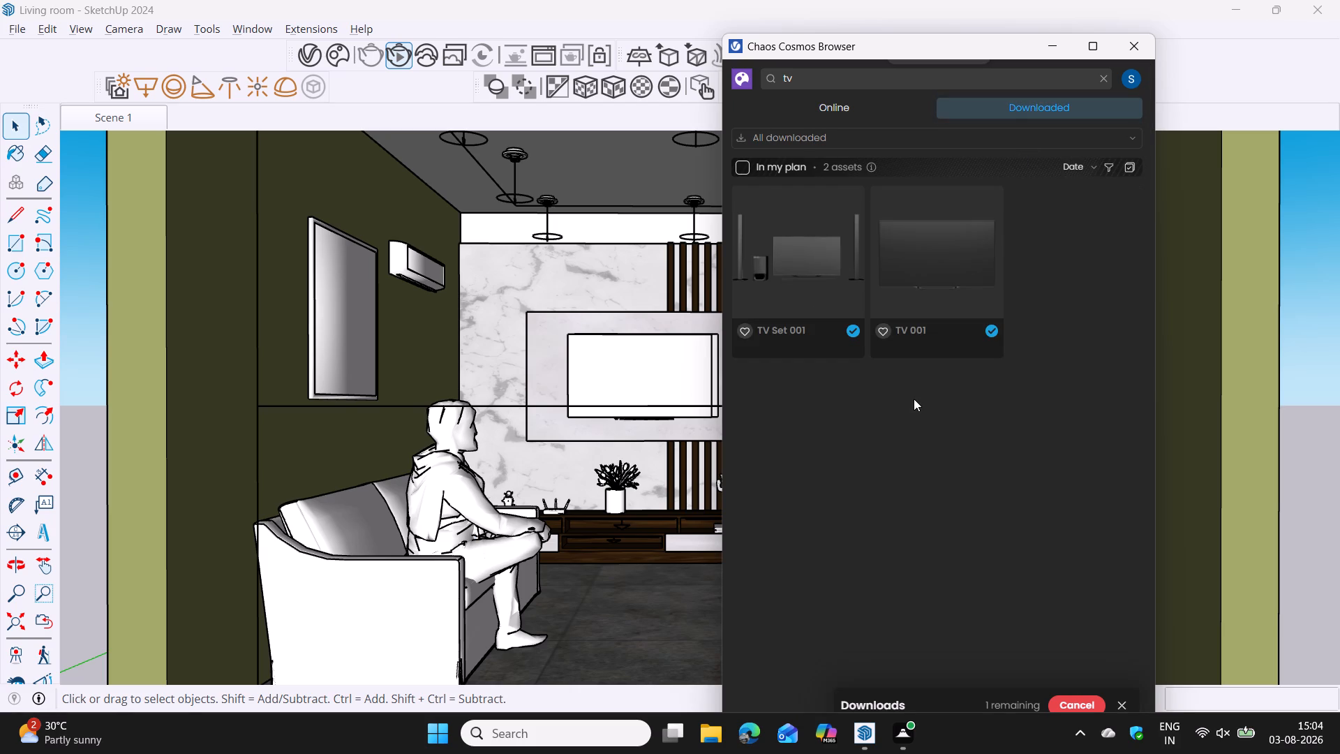
{"action": "left_click", "coordinate": [968, 463]}
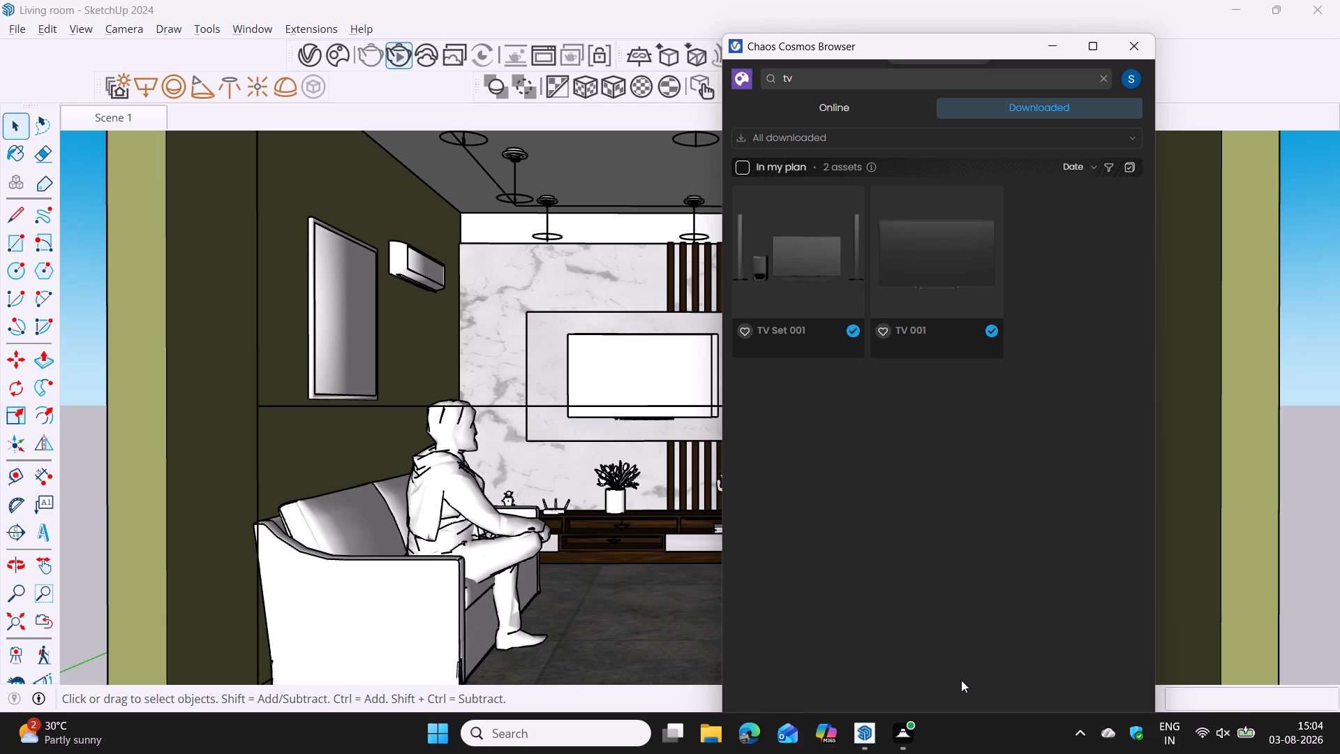
Switch to the V-Ray Frame Buffer and check the progress of the living room render.
{"action": "key", "text": "alt+Tab"}
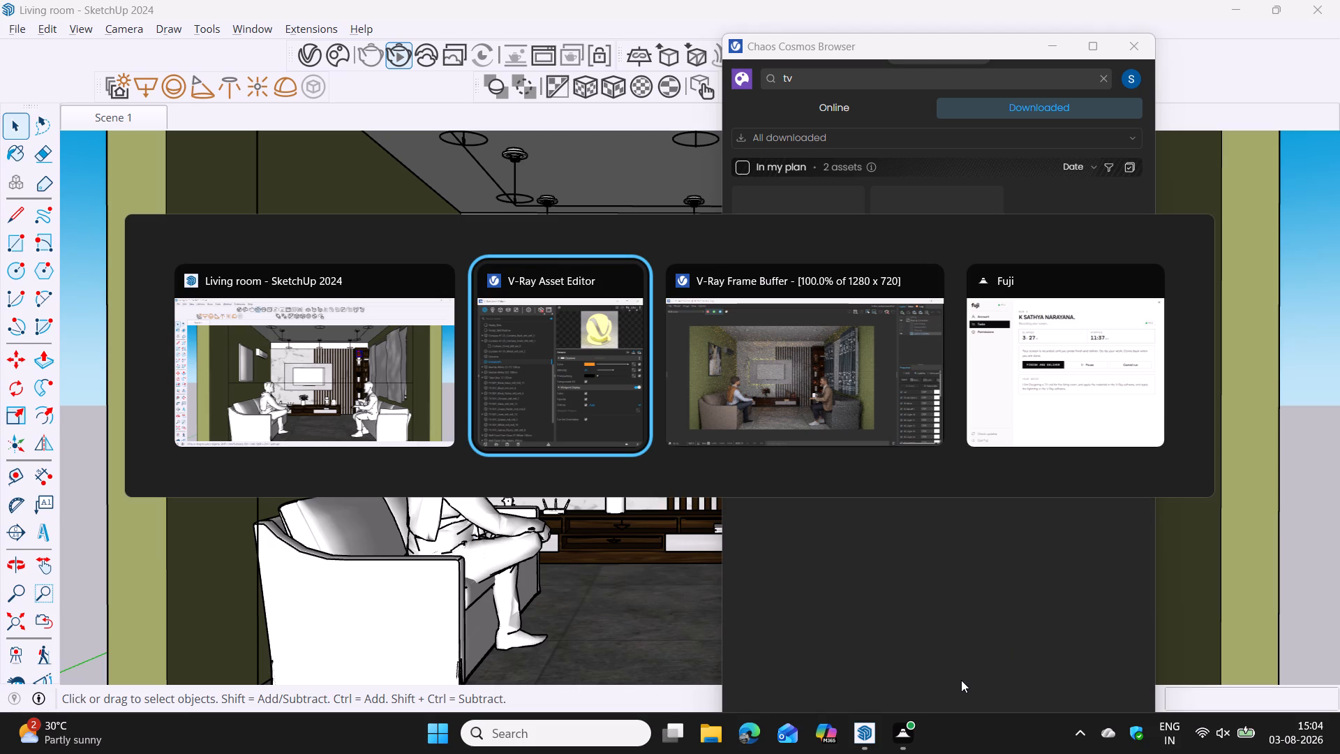
{"action": "key", "text": "alt+Tab"}
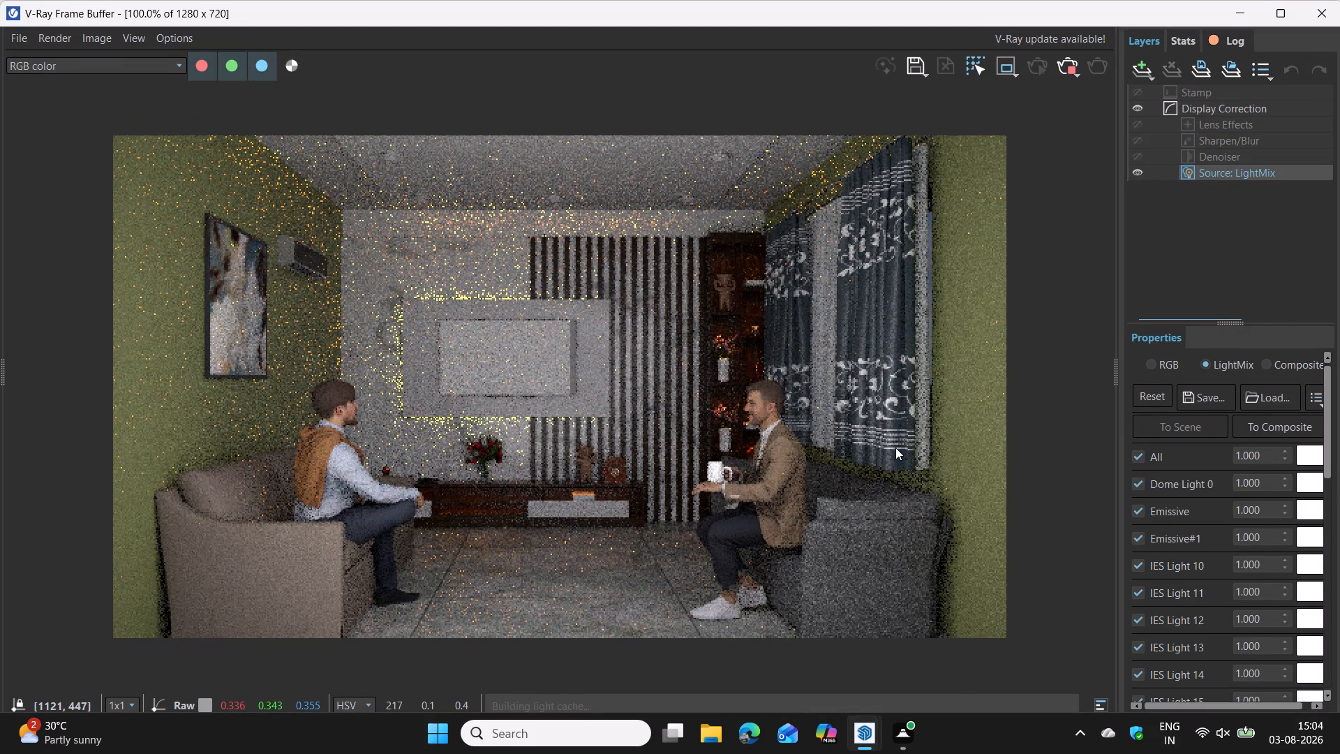
{"action": "left_click", "coordinate": [831, 17]}
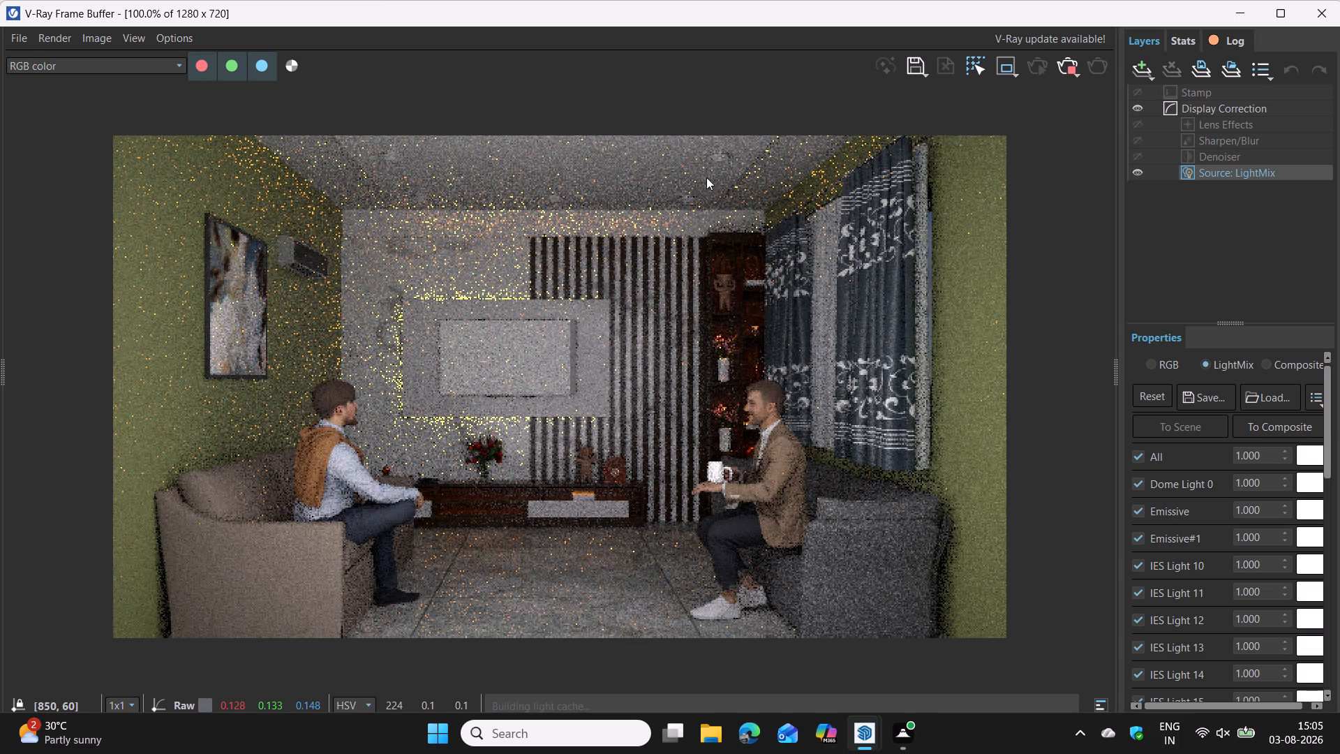
{"action": "left_click", "coordinate": [722, 17]}
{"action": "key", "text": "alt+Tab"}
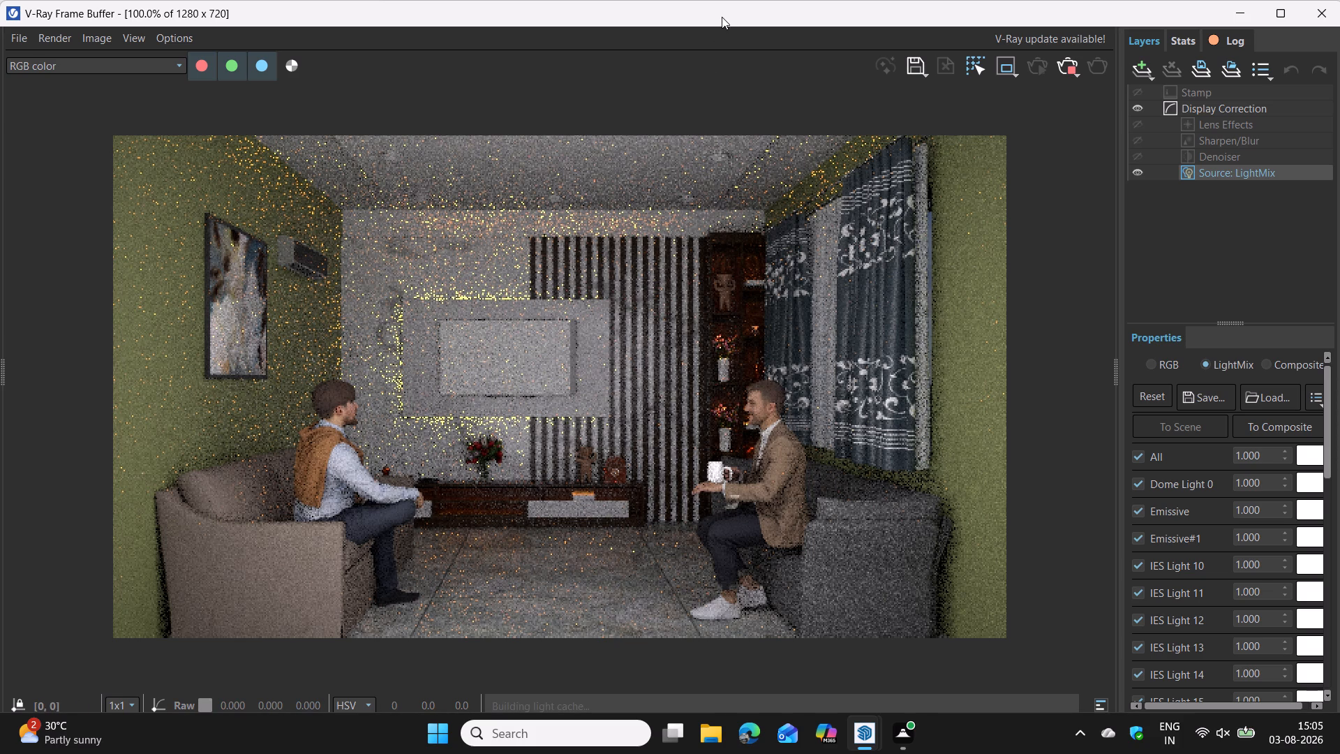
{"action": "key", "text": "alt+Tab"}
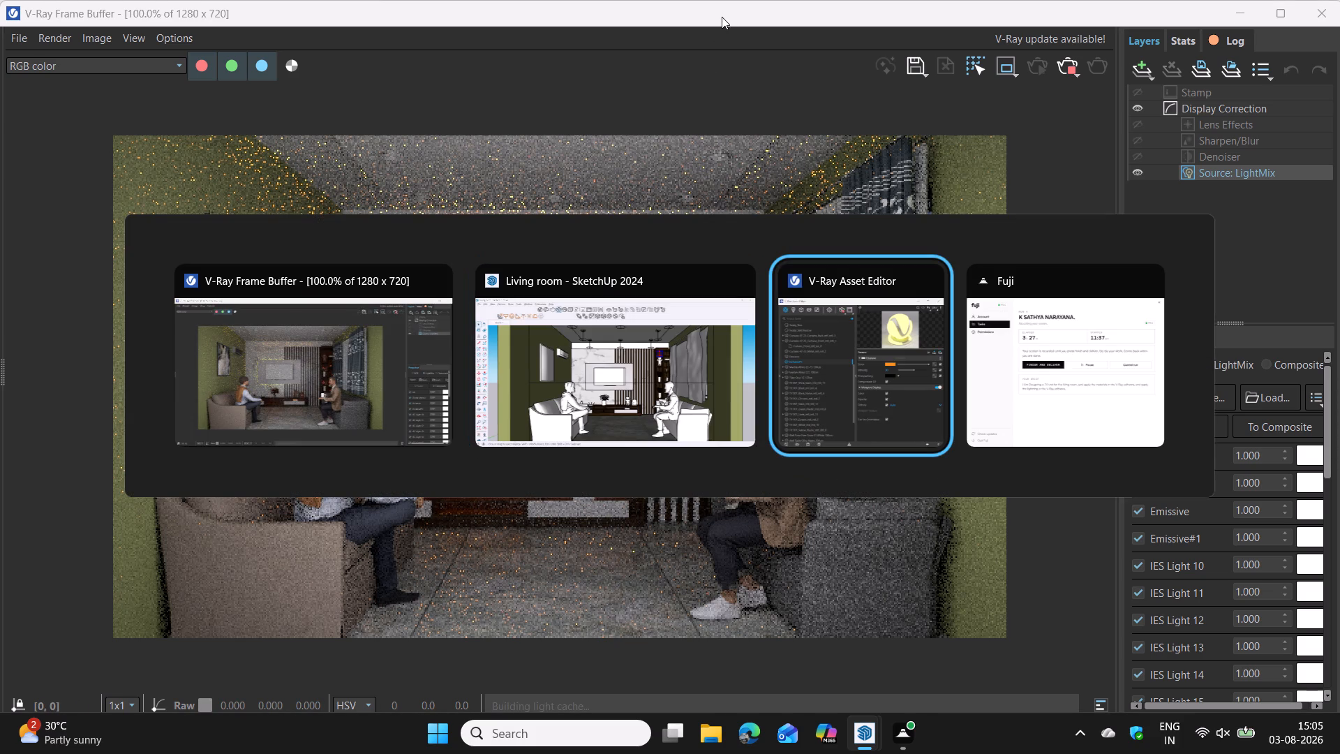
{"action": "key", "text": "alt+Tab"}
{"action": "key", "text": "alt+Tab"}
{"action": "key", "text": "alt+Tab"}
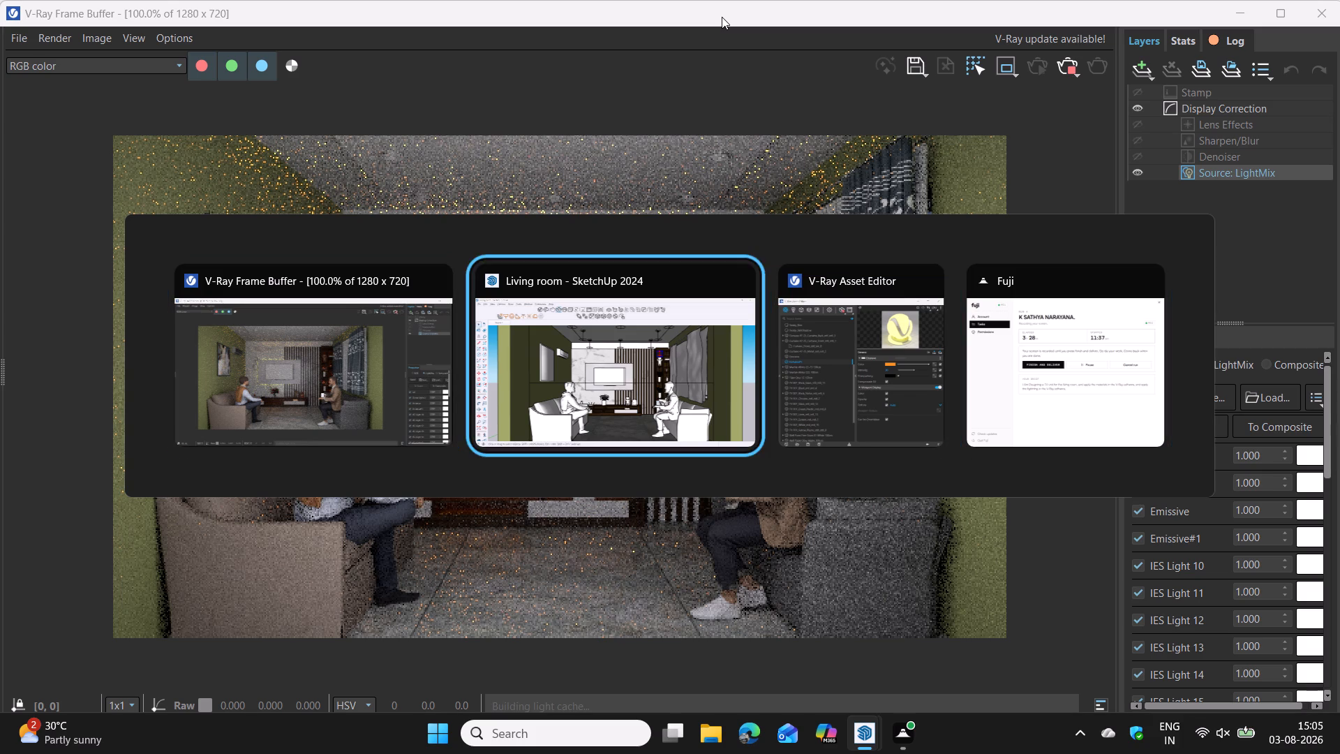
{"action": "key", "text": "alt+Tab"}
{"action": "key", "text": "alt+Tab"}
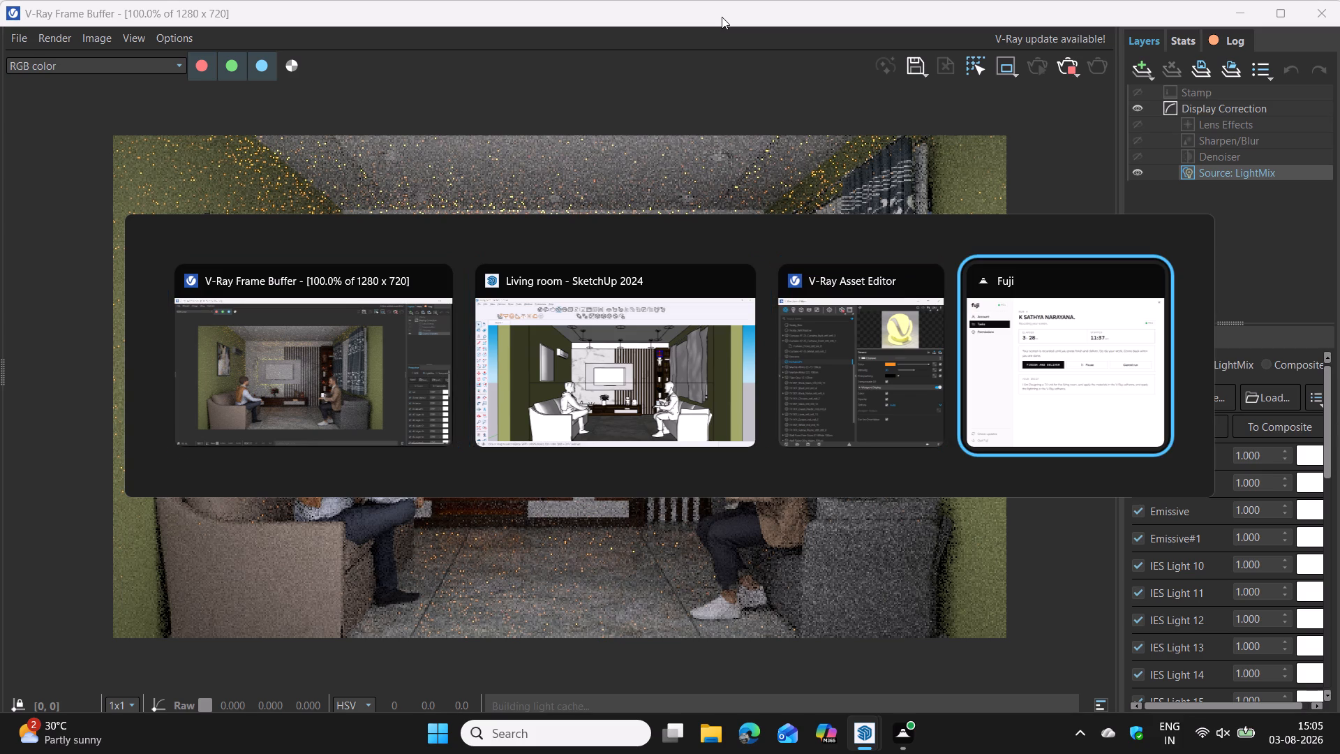
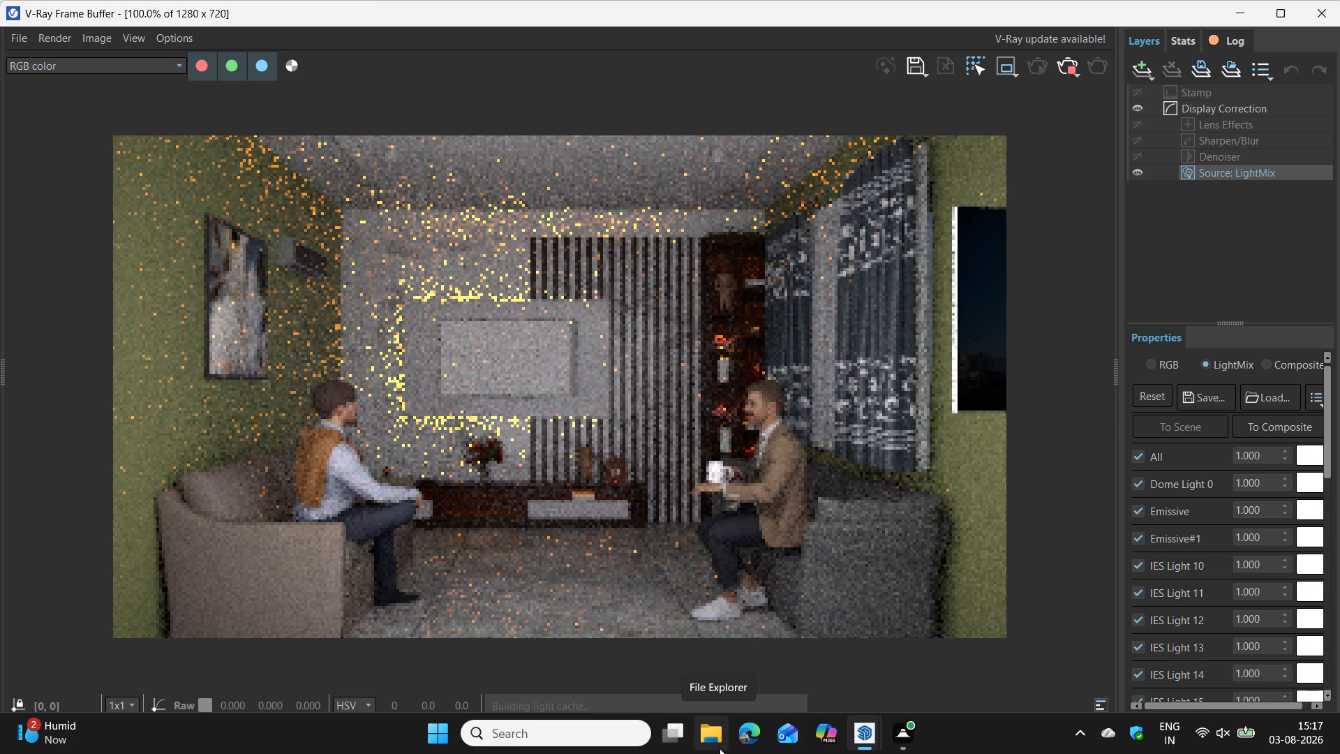
Lock the computer, leaving the living room render running.
{"action": "key", "text": "super+l"}
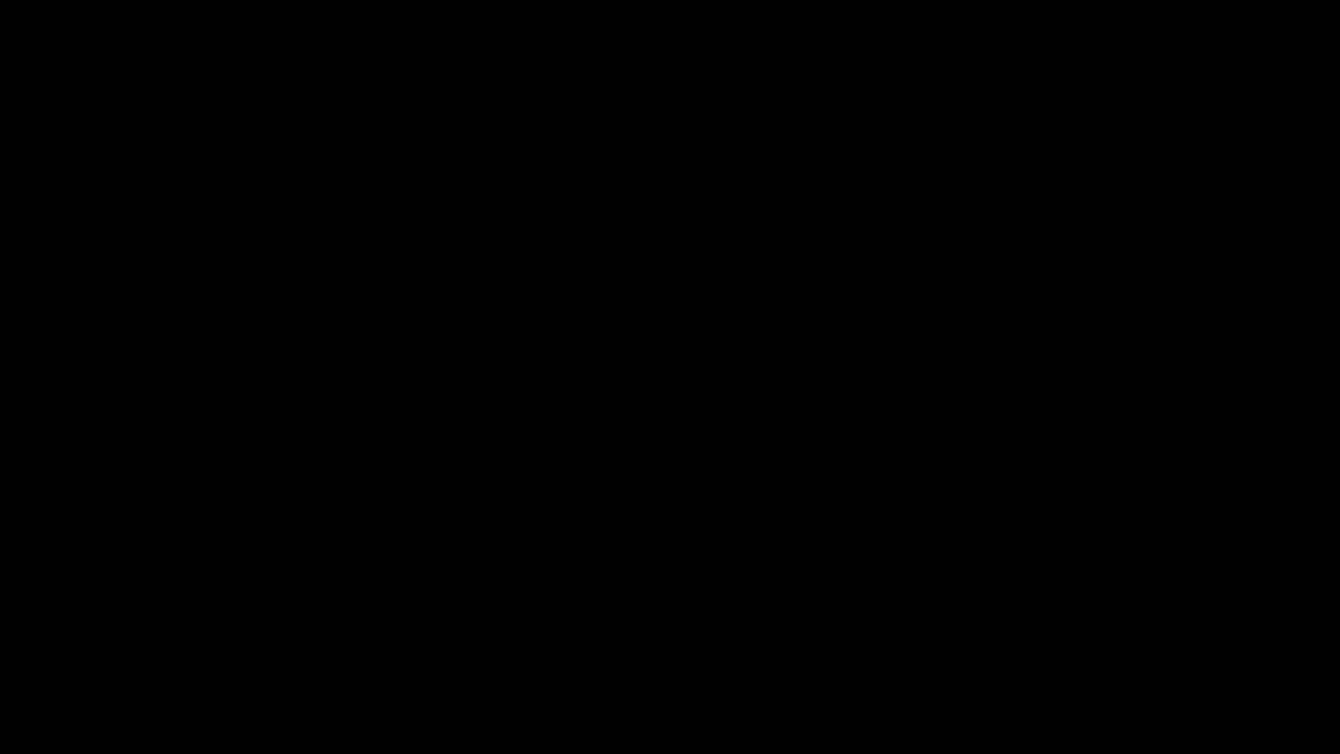
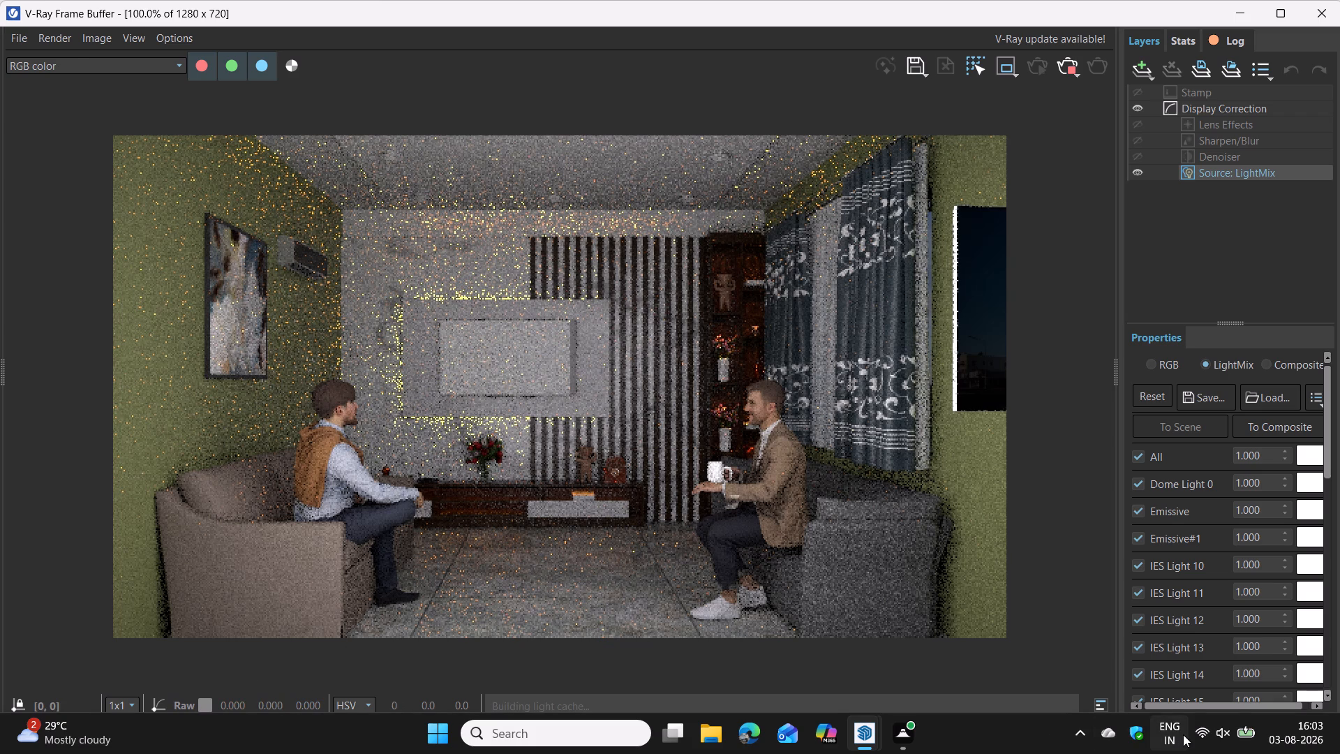
Examine the LightMix light list in the render window down to the Rest entry, and return to the SketchUp model.
{"action": "left_click_drag", "start_coordinate": [1188, 705], "coordinate": [1246, 702]}
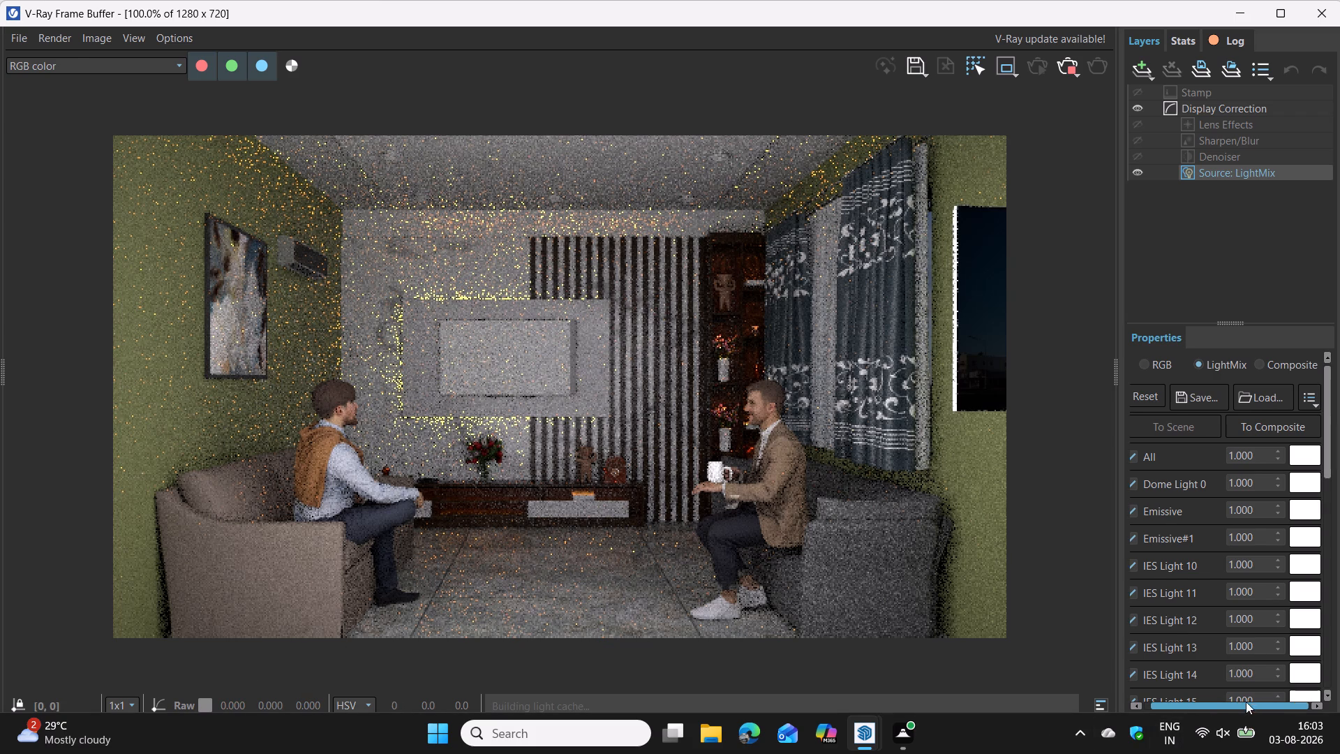
{"action": "left_click_drag", "start_coordinate": [1246, 702], "coordinate": [1211, 708]}
{"action": "left_click_drag", "start_coordinate": [1211, 708], "coordinate": [1146, 714]}
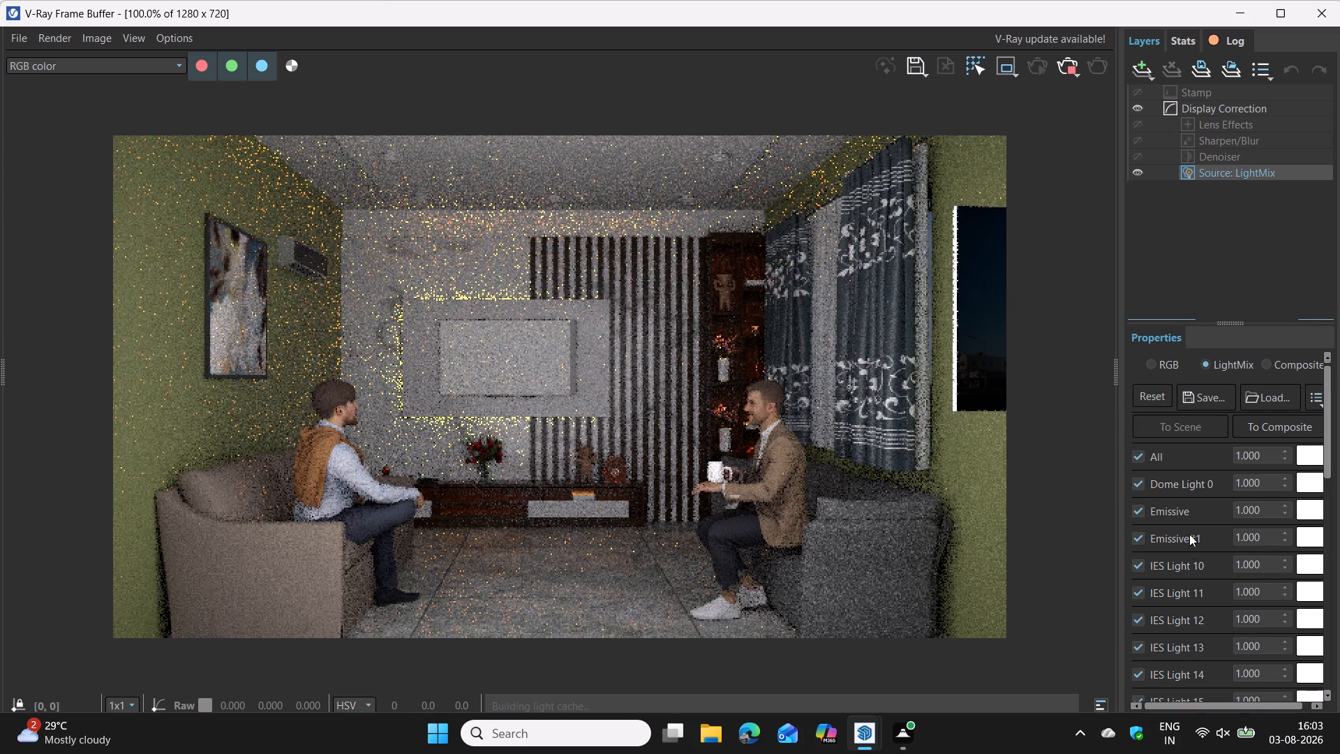
{"action": "scroll", "coordinate": [1190, 531], "scroll_direction": "down", "scroll_amount": 13}
{"action": "scroll", "coordinate": [1239, 554], "scroll_direction": "down", "scroll_amount": 8}
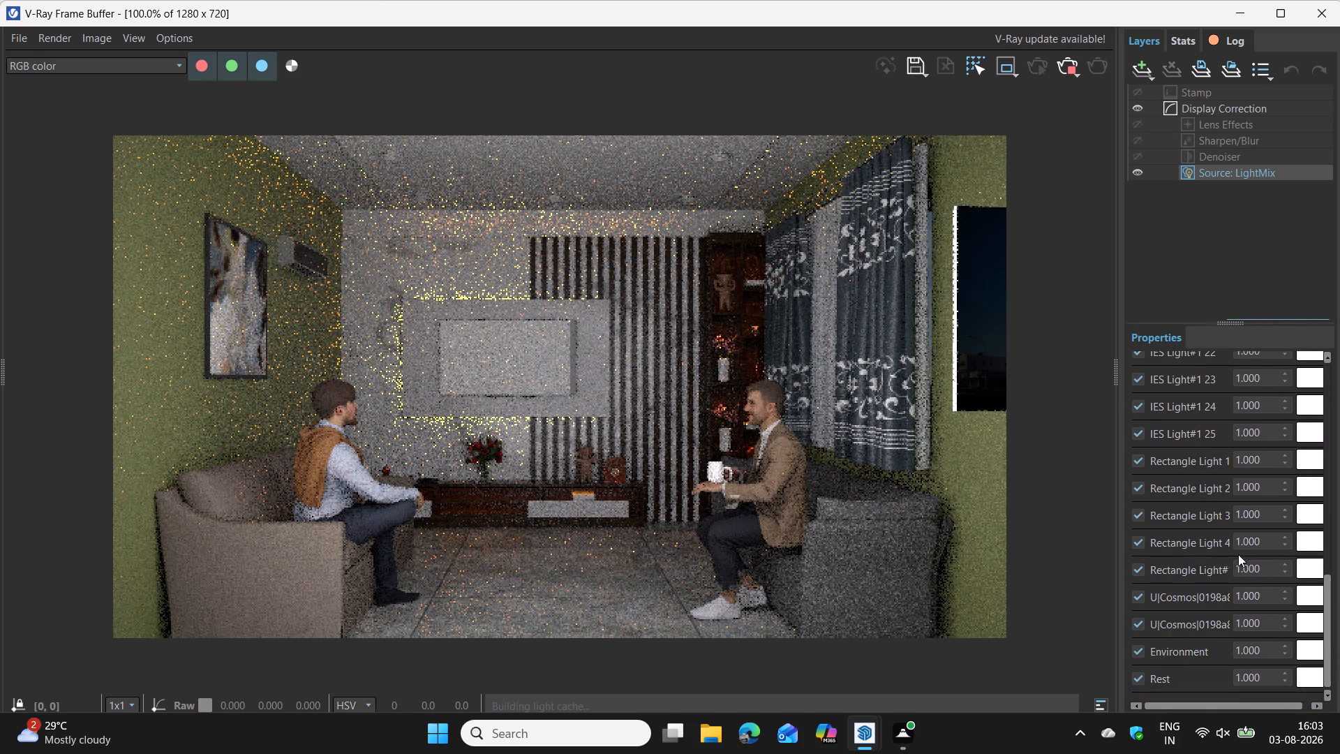
{"action": "scroll", "coordinate": [1238, 554], "scroll_direction": "down", "scroll_amount": 15}
{"action": "left_click", "coordinate": [1238, 17]}
{"action": "left_click", "coordinate": [1054, 22]}
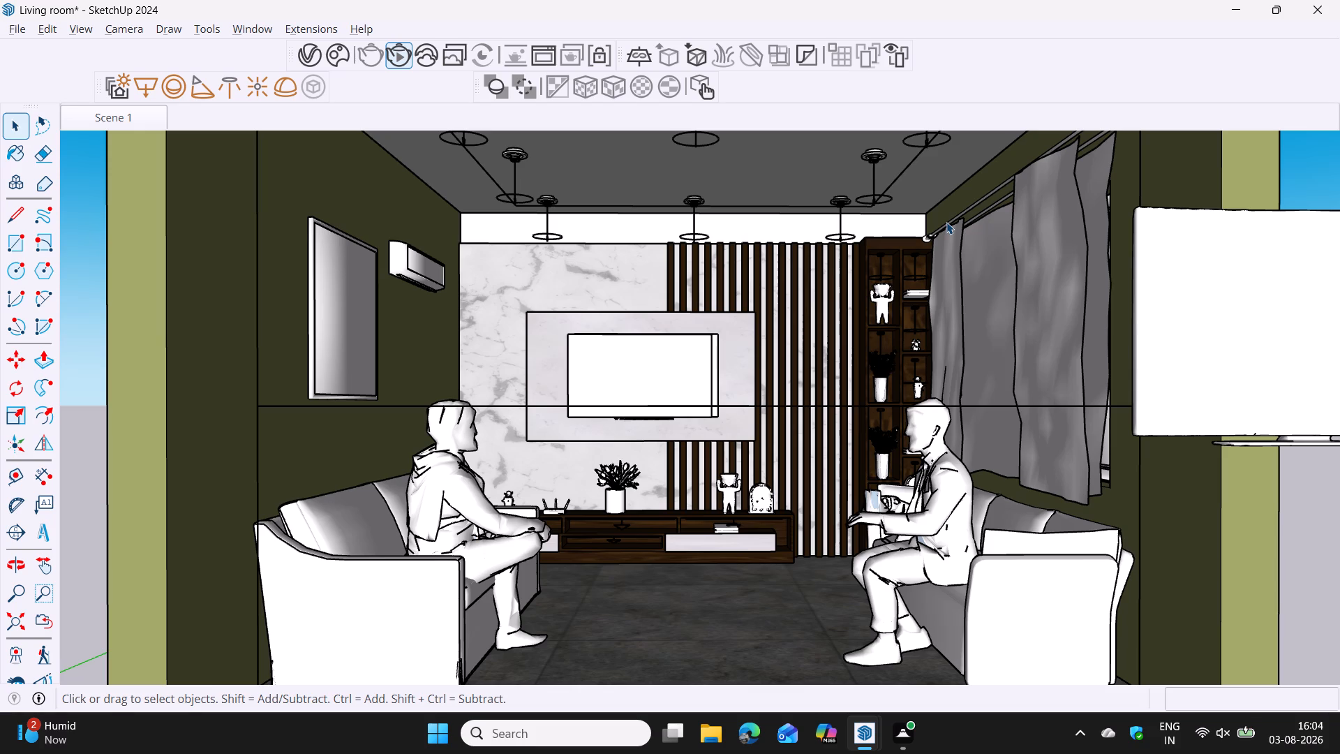
Hide the large spare television component beside the curtained wall.
{"action": "left_click", "coordinate": [1179, 302]}
{"action": "right_click", "coordinate": [1192, 339]}
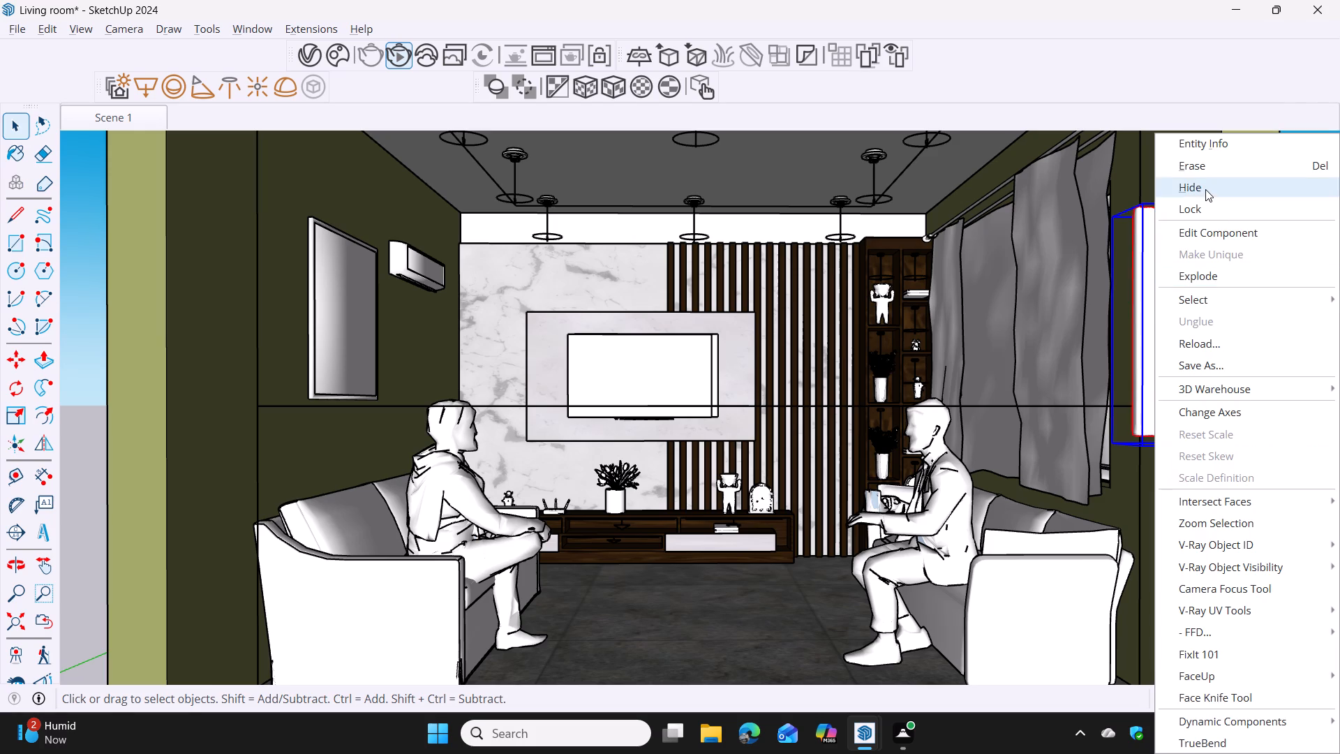
{"action": "left_click", "coordinate": [1205, 188]}
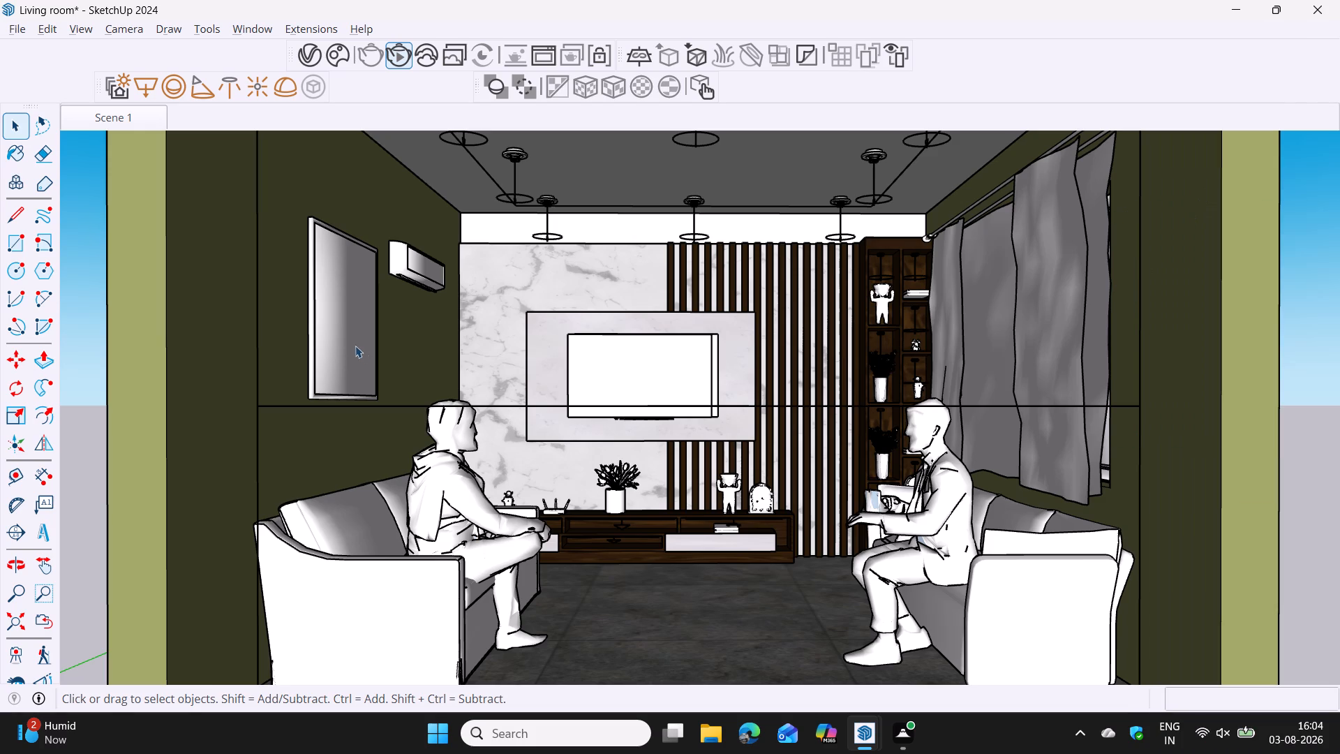
Update Scene 1 to store the current view and visibility.
{"action": "right_click", "coordinate": [137, 119]}
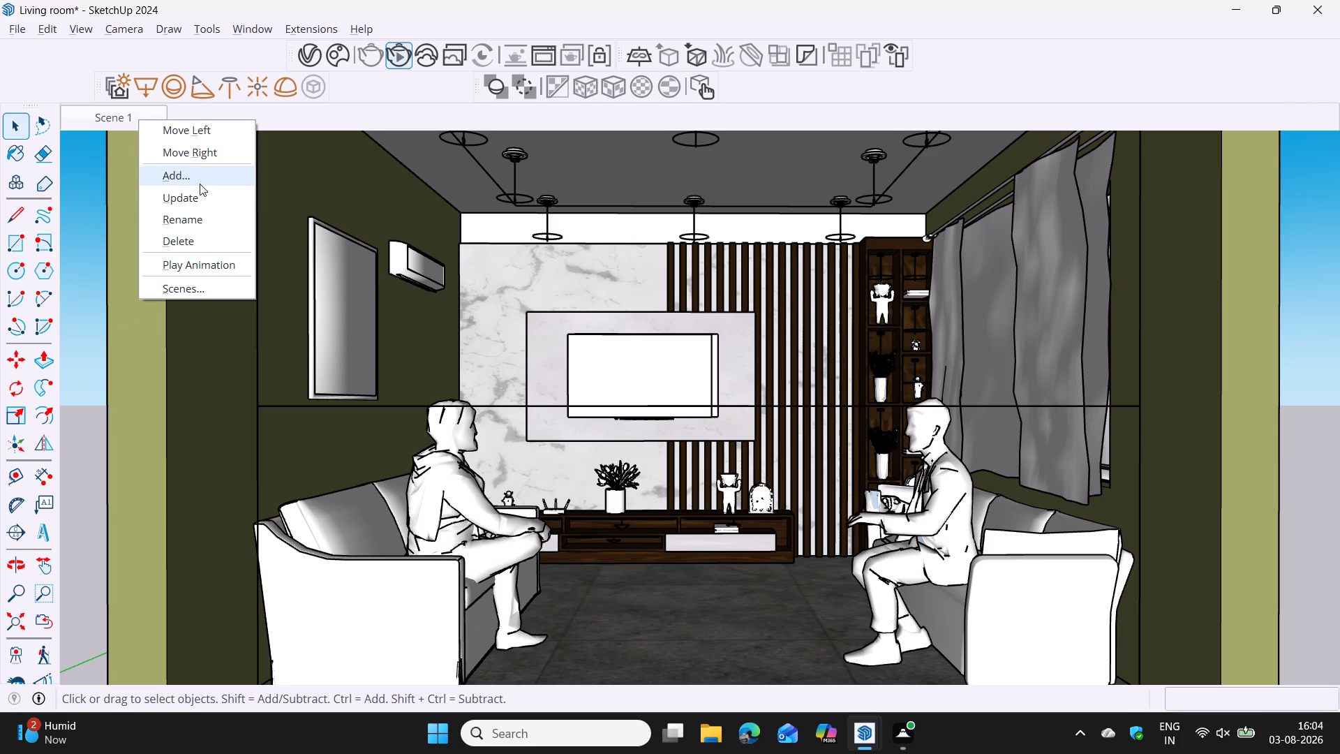
{"action": "left_click", "coordinate": [202, 198]}
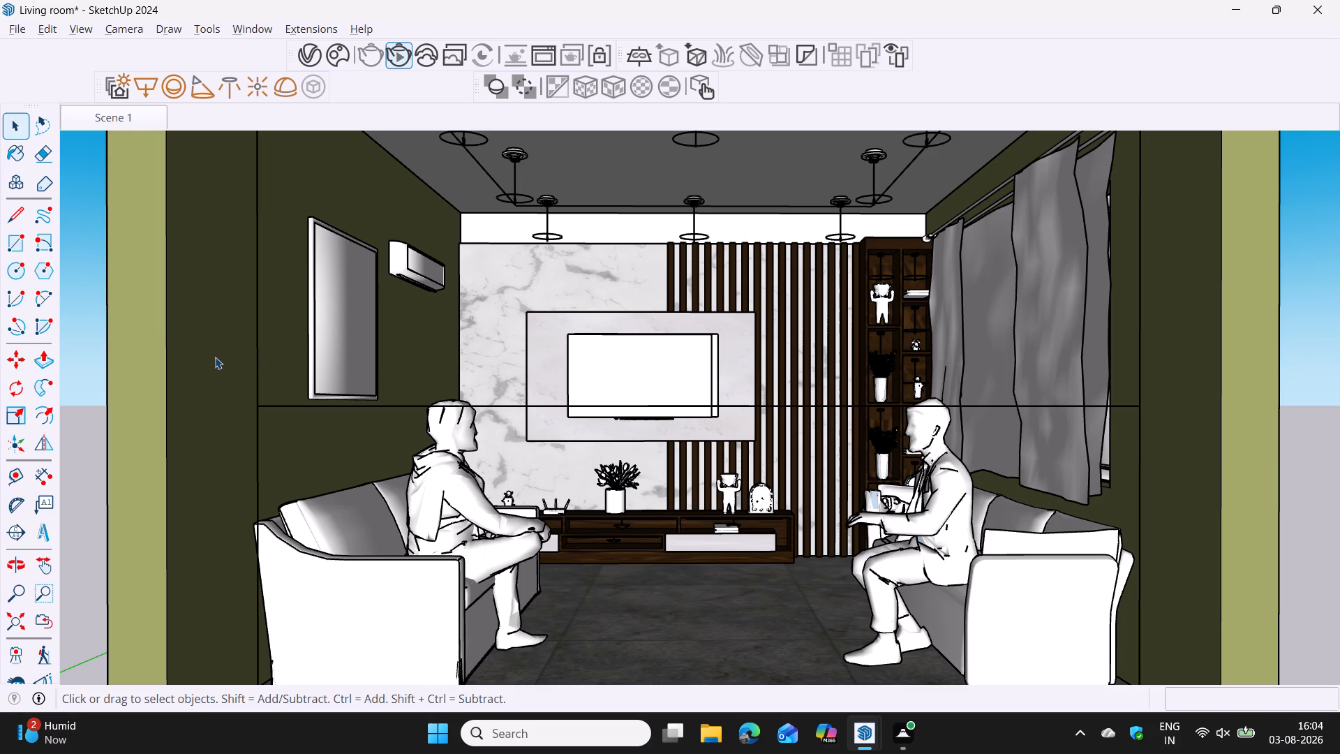
Switch to the V-Ray Frame Buffer showing the living room render.
{"action": "key", "text": "alt+Tab"}
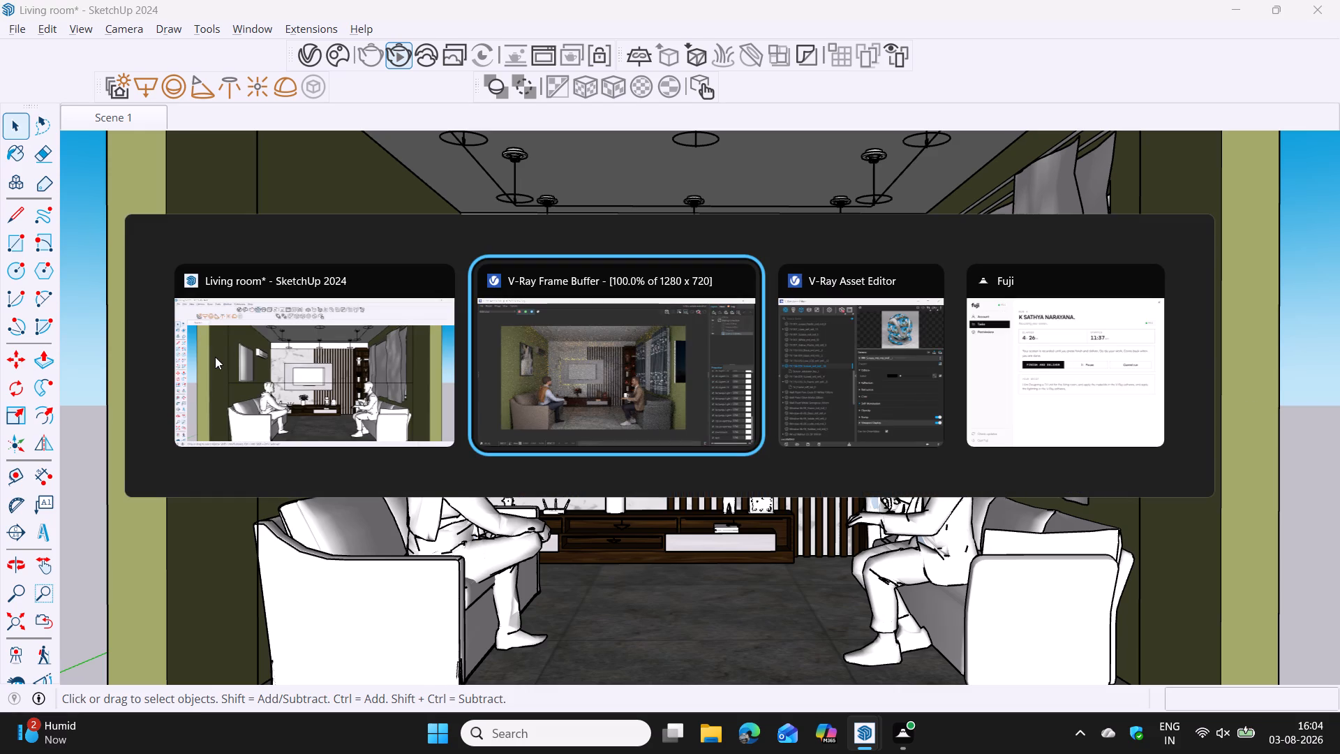
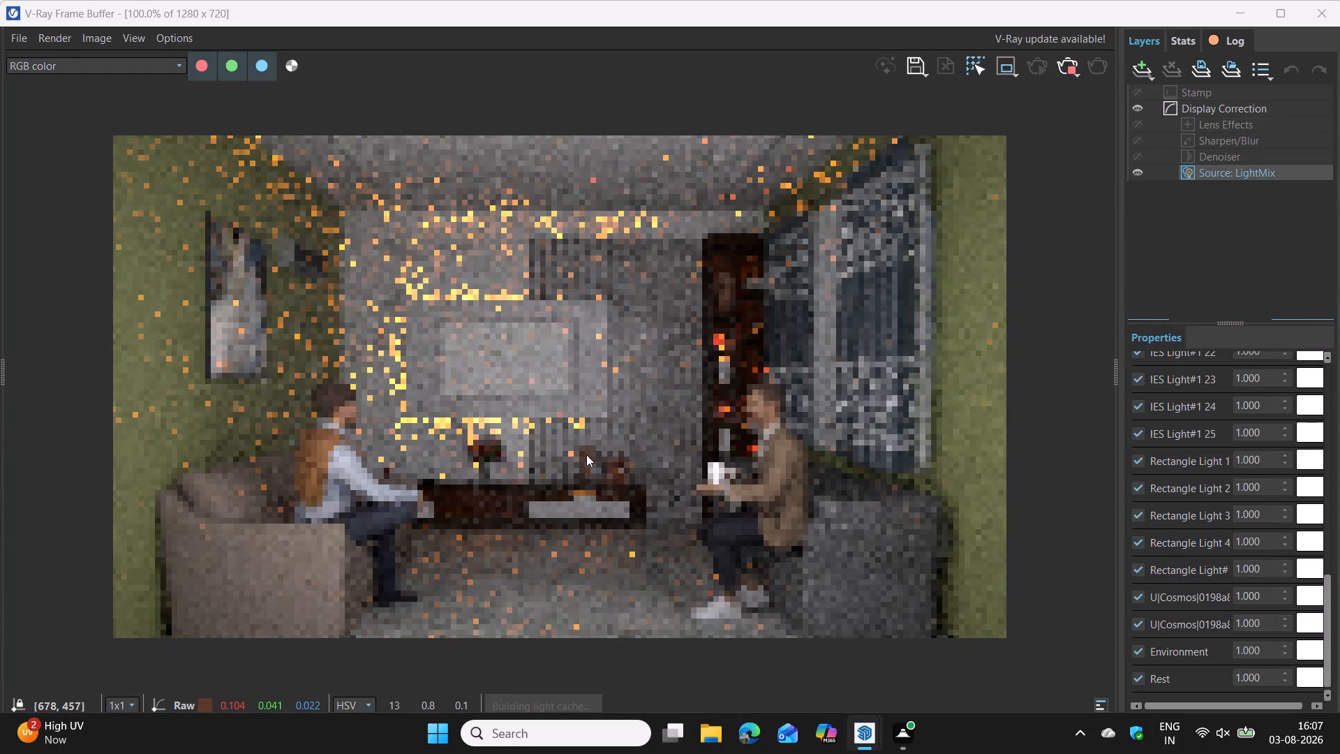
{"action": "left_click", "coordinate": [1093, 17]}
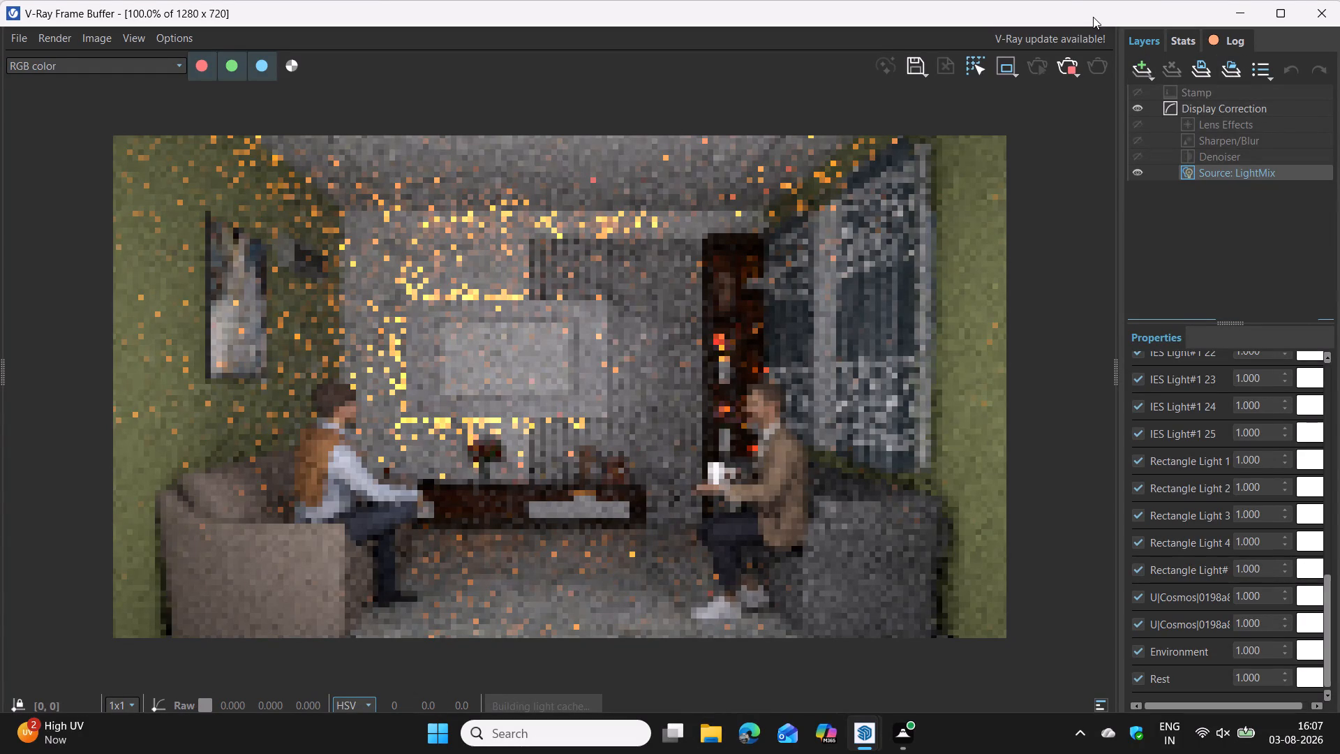
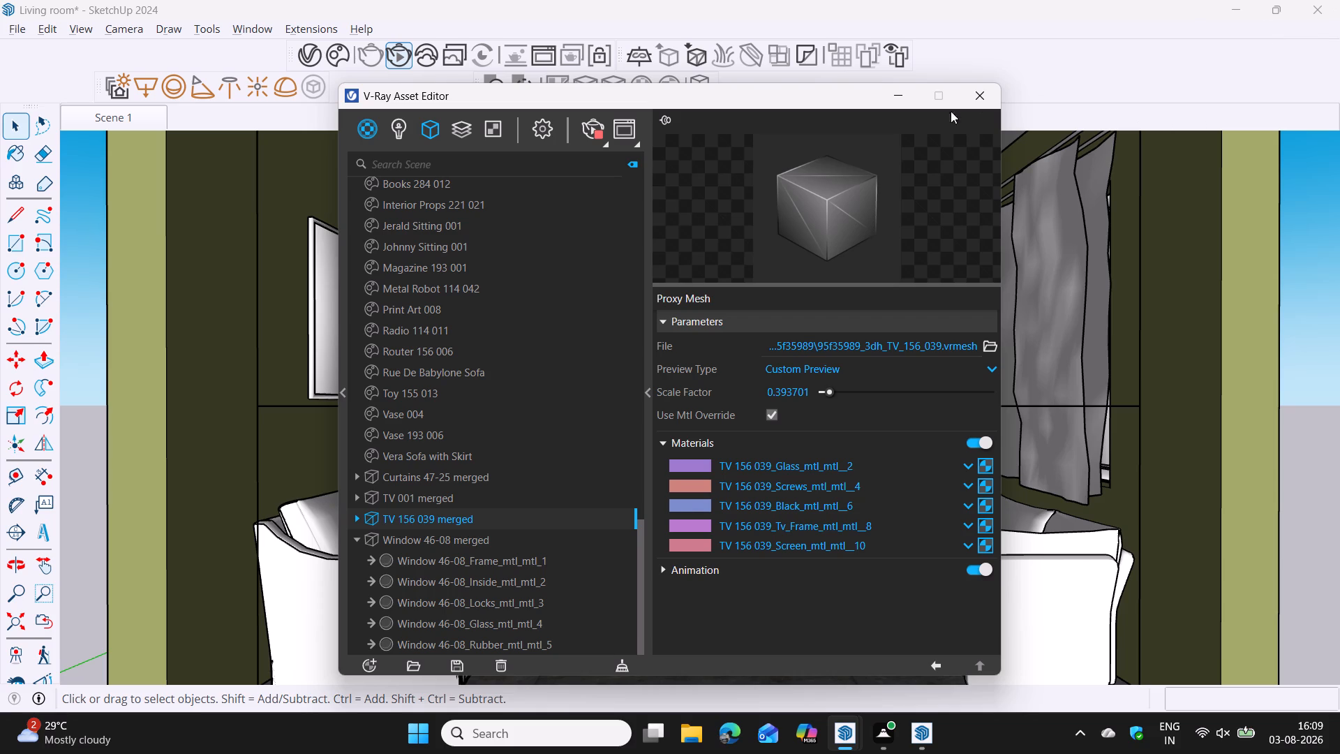
Minimize the V-Ray Asset Editor and dismiss the SketchUp file error dialog.
{"action": "left_click", "coordinate": [904, 95]}
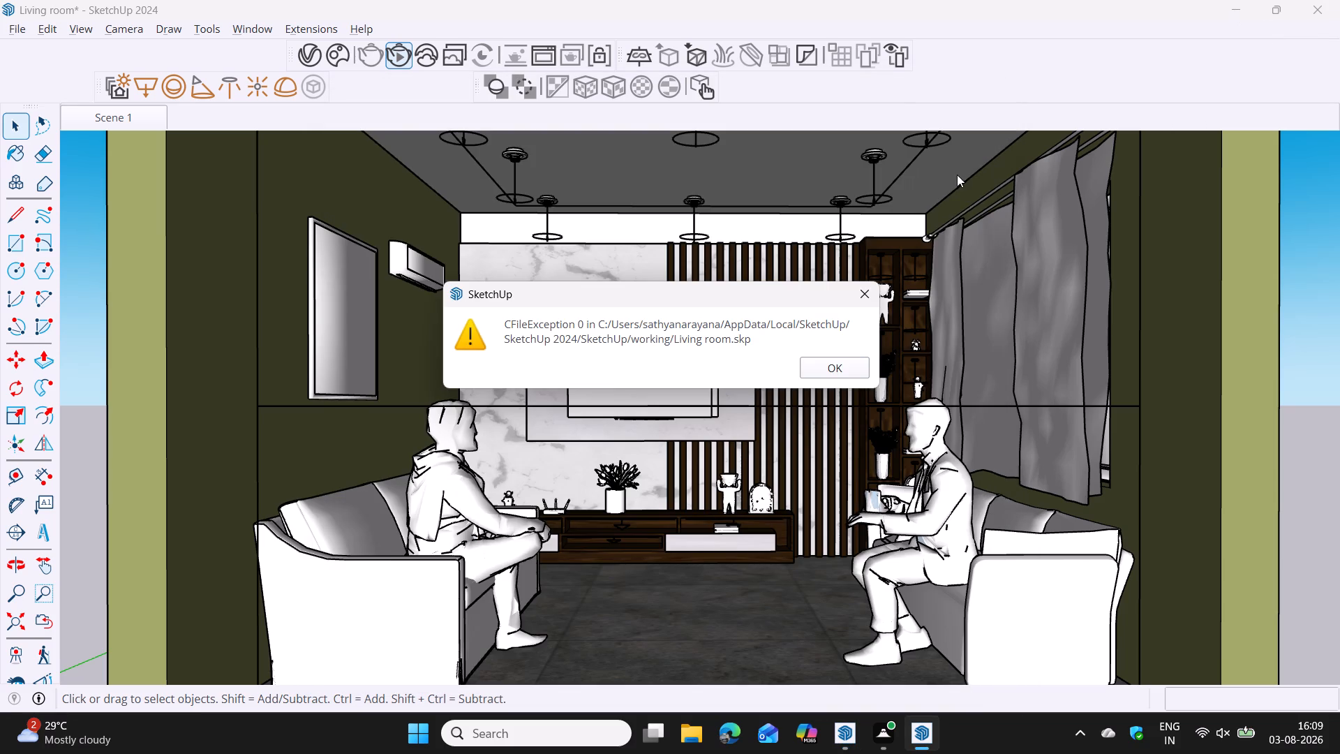
{"action": "left_click_drag", "start_coordinate": [860, 298], "coordinate": [791, 302]}
{"action": "left_click_drag", "start_coordinate": [791, 302], "coordinate": [792, 302]}
{"action": "left_click", "coordinate": [842, 371]}
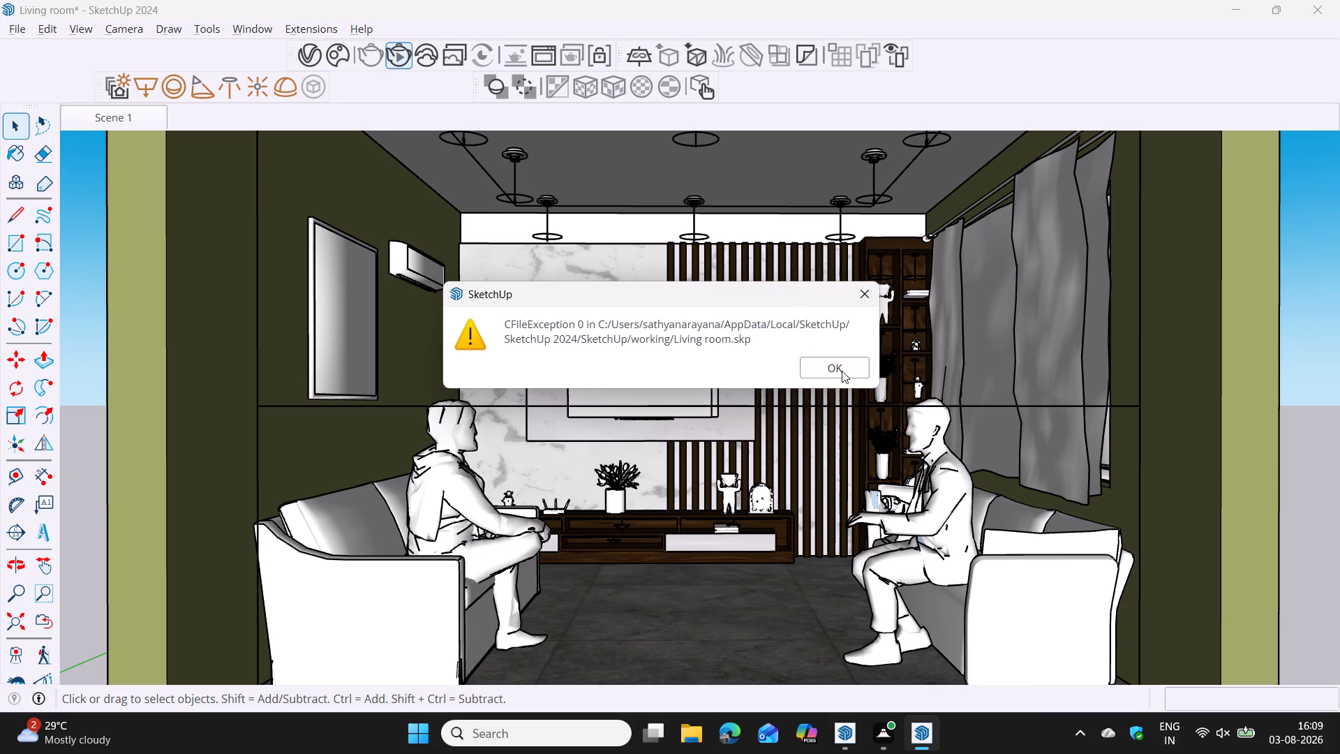
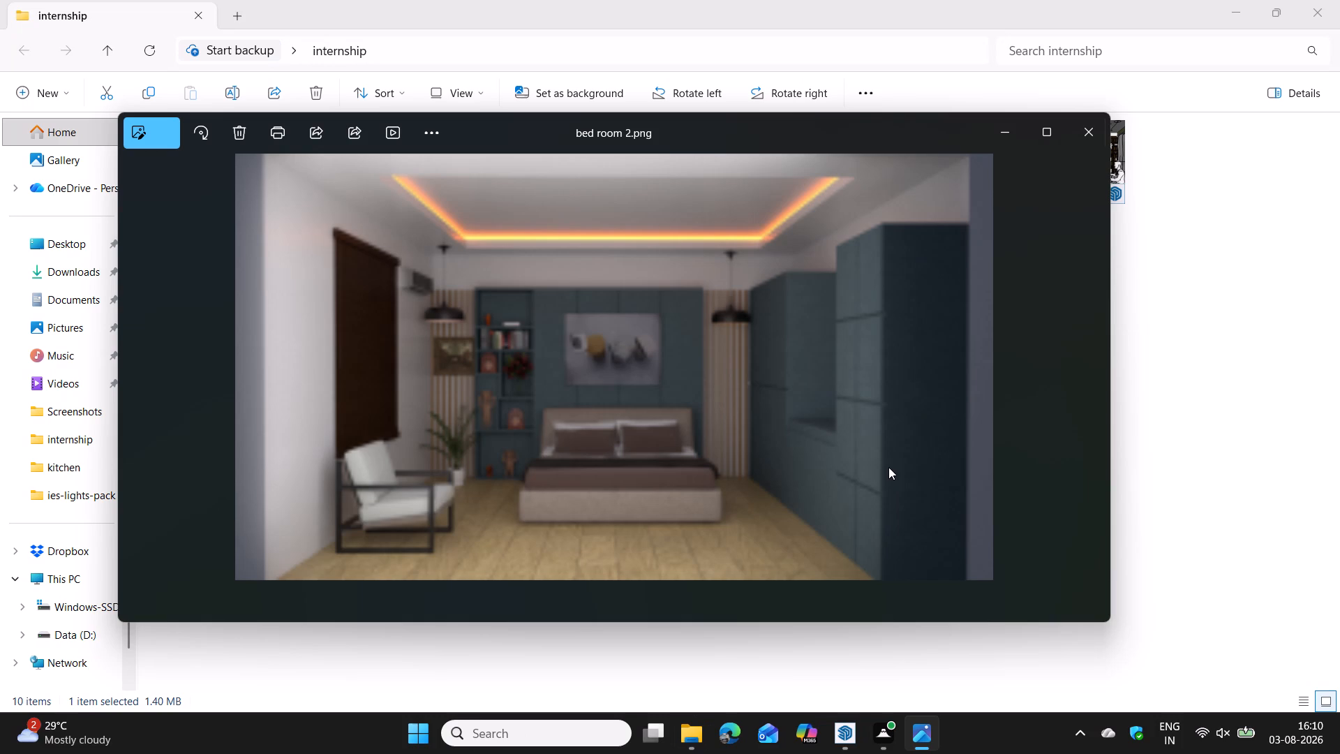
Review the bed room 2 and kitchen render images in the internship folder, closing each one after viewing.
{"action": "left_click_drag", "start_coordinate": [766, 133], "coordinate": [785, 147]}
{"action": "left_click_drag", "start_coordinate": [777, 142], "coordinate": [838, 135]}
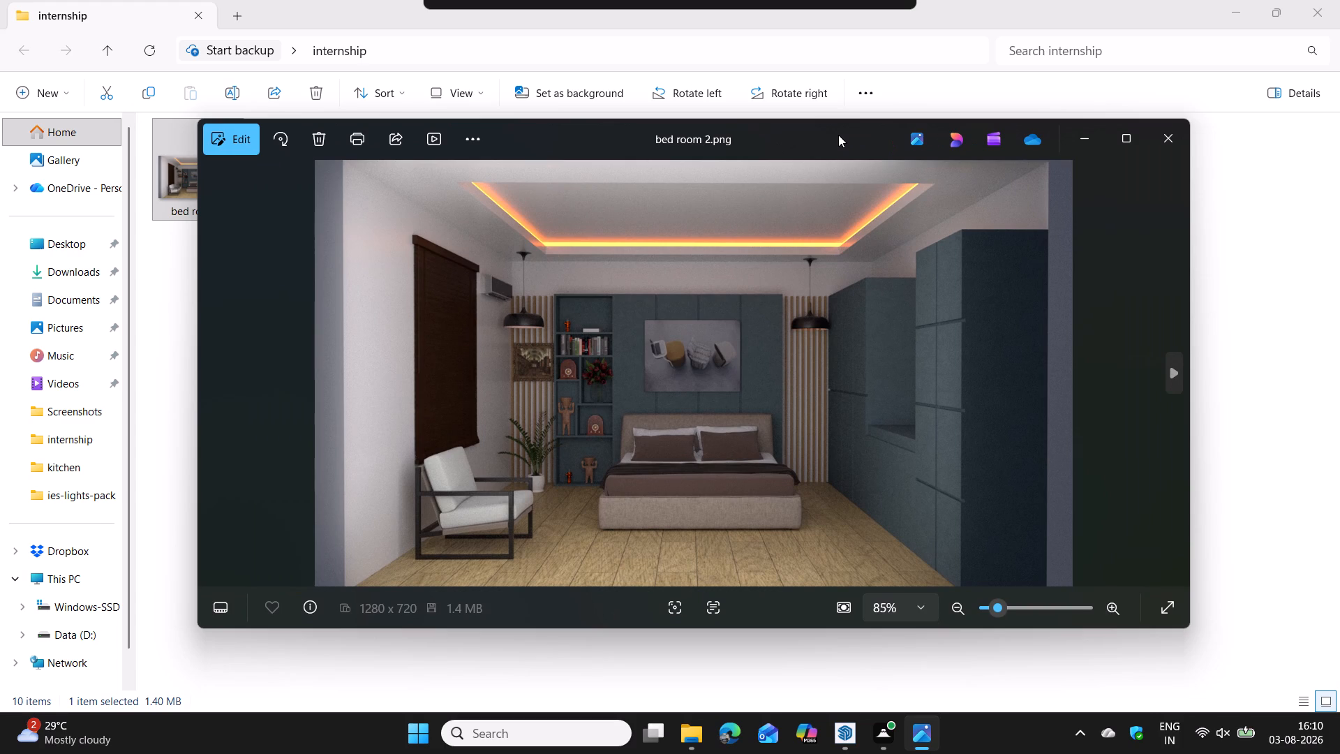
{"action": "left_click_drag", "start_coordinate": [782, 137], "coordinate": [788, 142]}
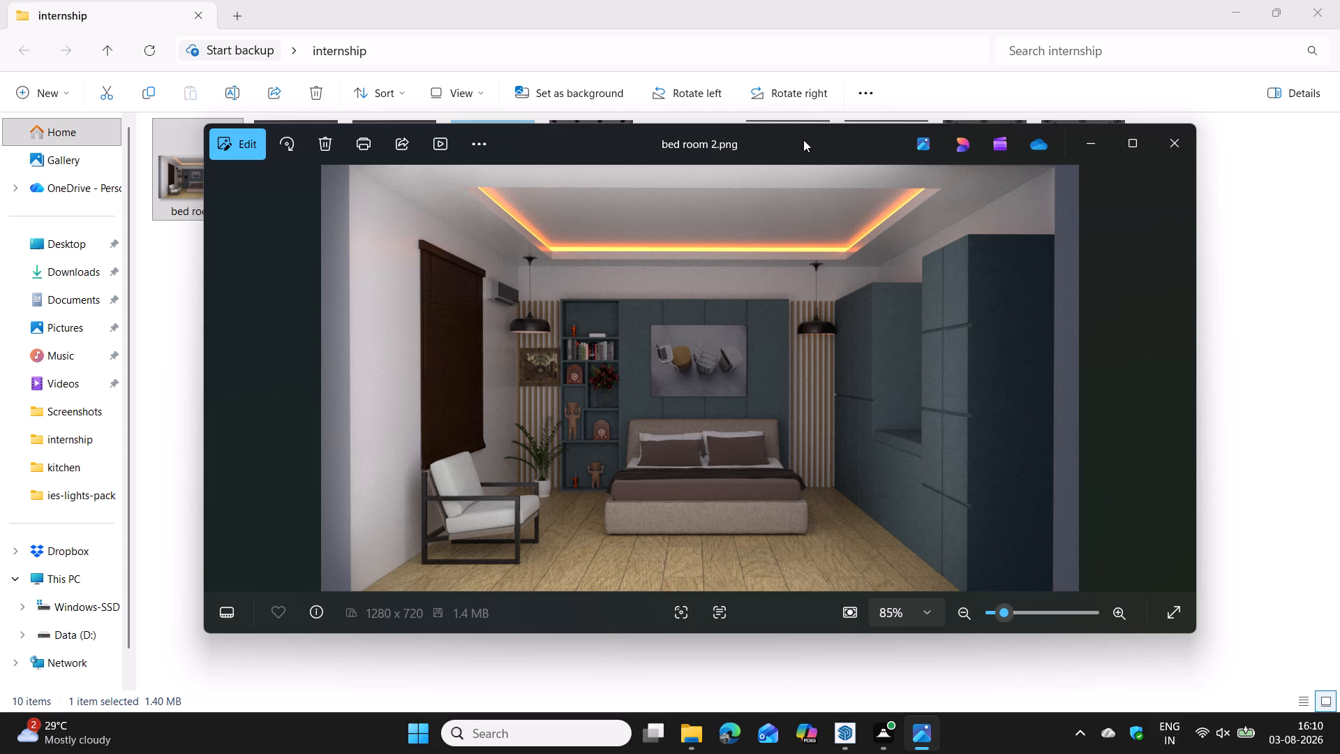
{"action": "left_click", "coordinate": [1166, 147]}
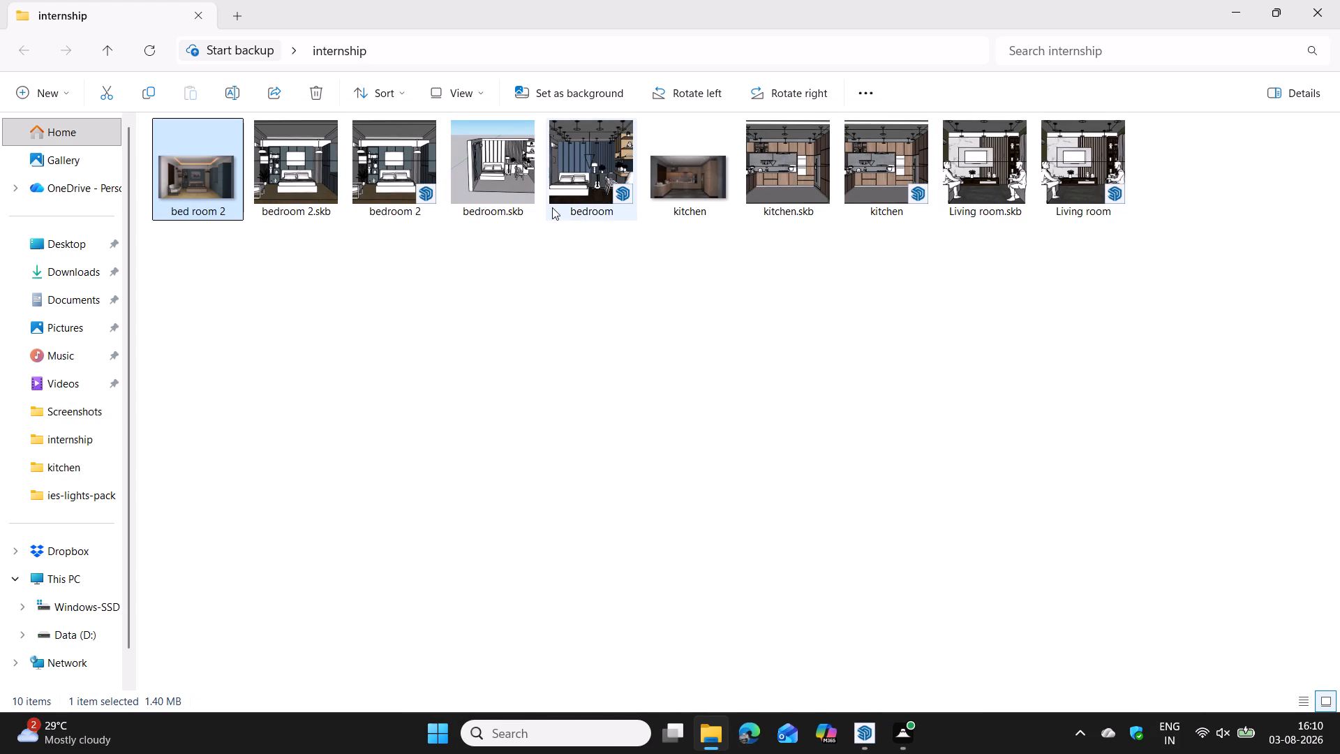
{"action": "double_click", "coordinate": [703, 178]}
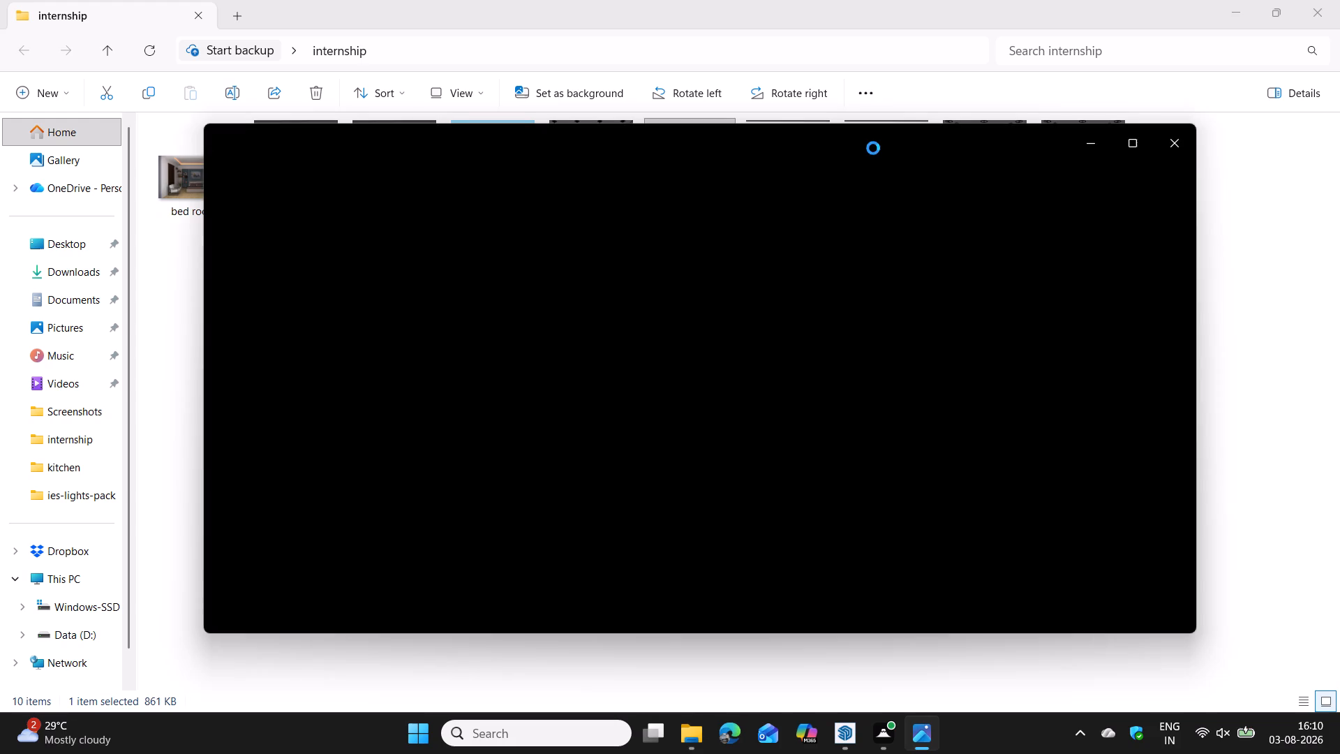
{"action": "double_click", "coordinate": [884, 143]}
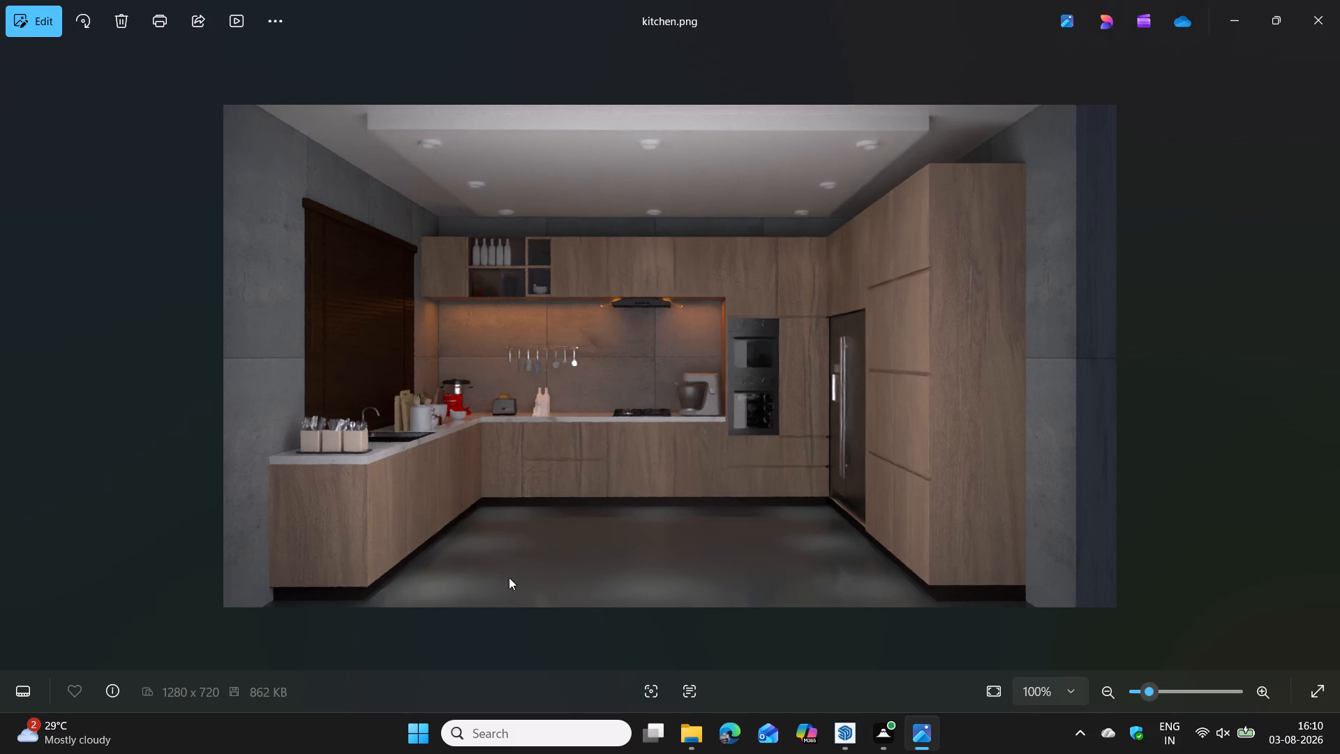
{"action": "left_click", "coordinate": [1320, 17]}
{"action": "left_click_drag", "start_coordinate": [785, 353], "coordinate": [778, 349]}
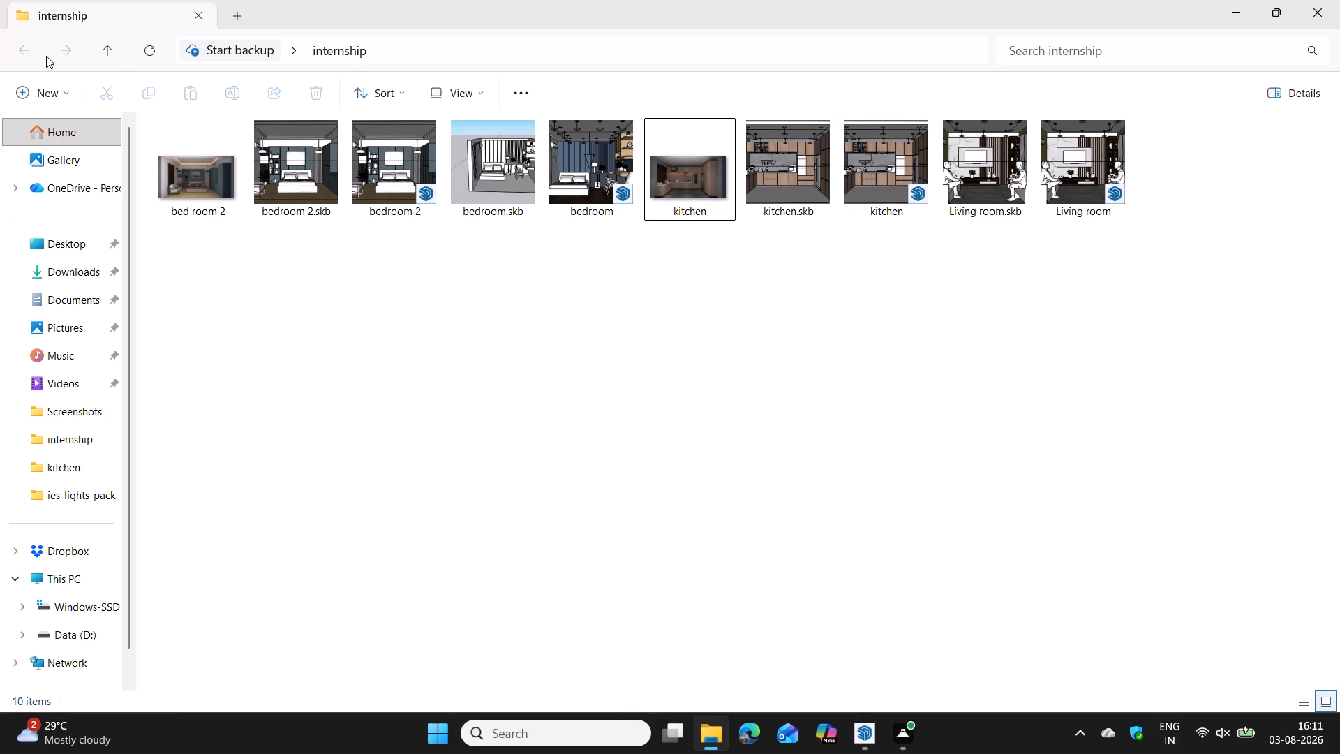
{"action": "left_click", "coordinate": [108, 48]}
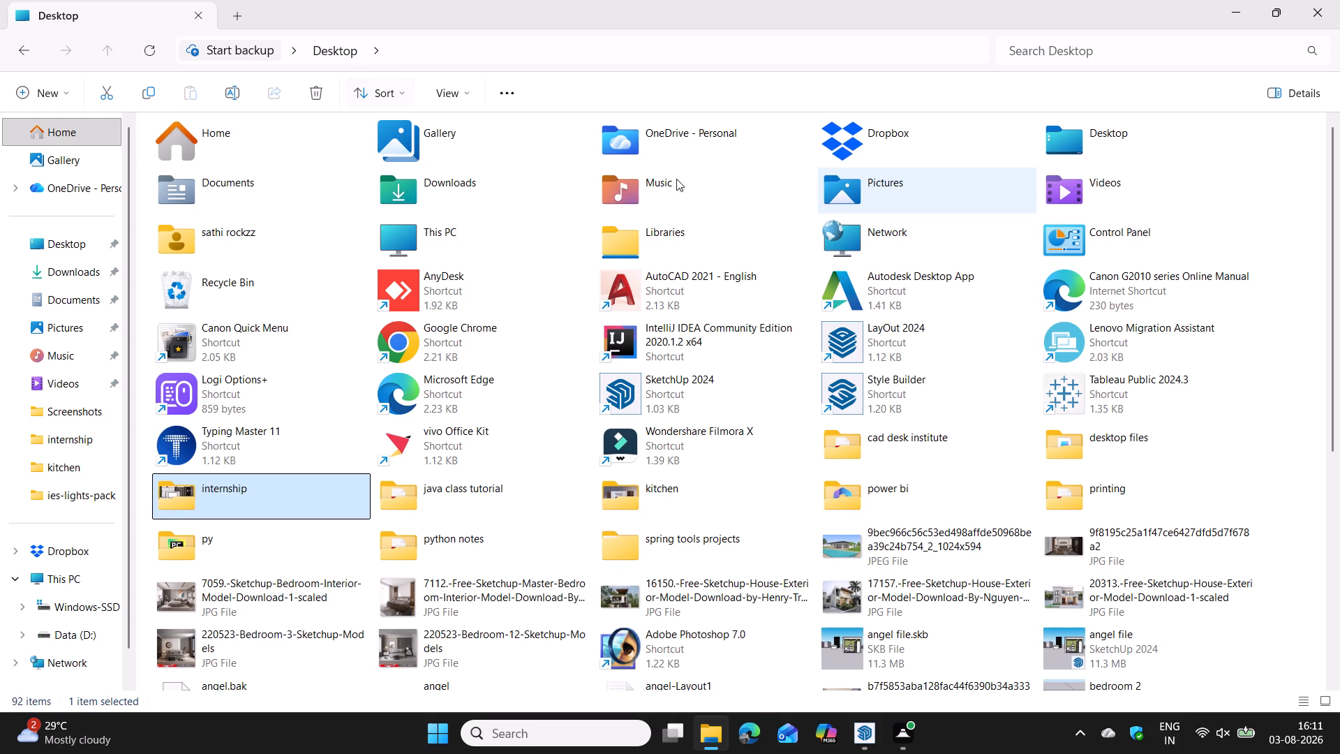
{"action": "left_click", "coordinate": [75, 245]}
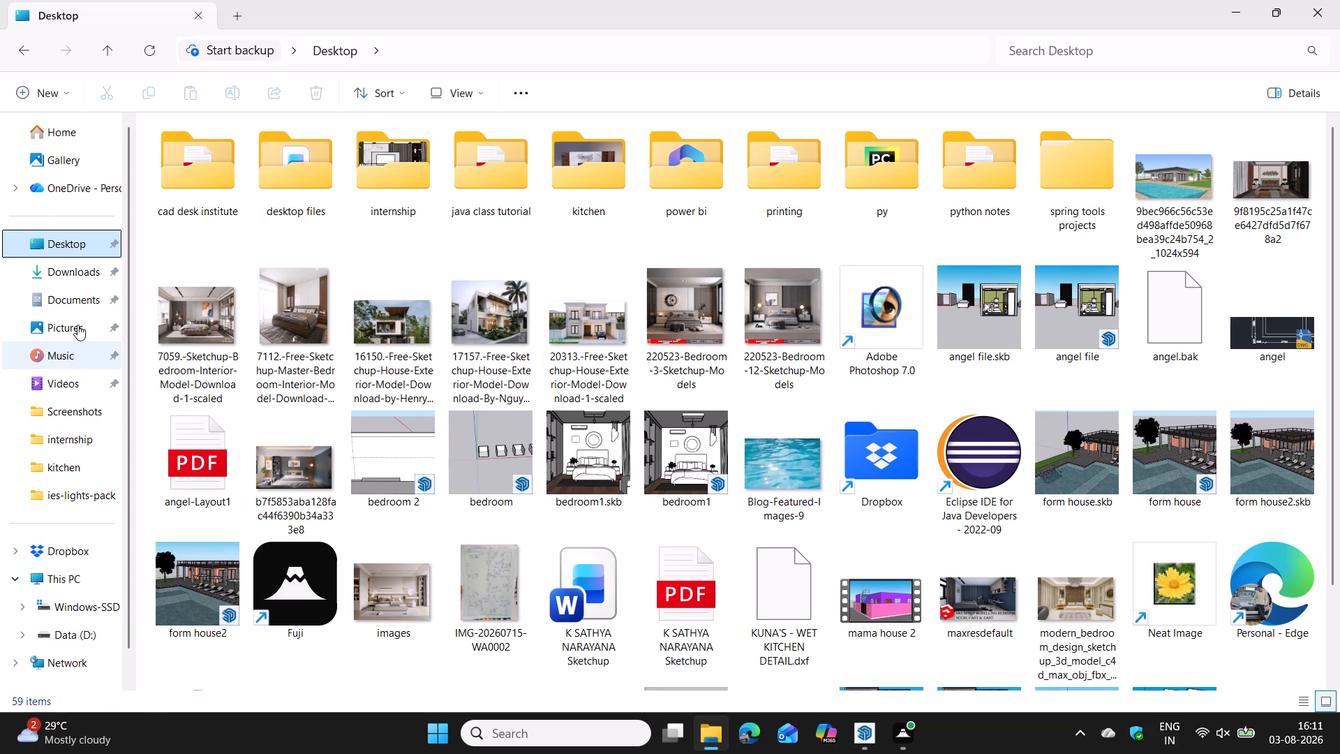
{"action": "left_click", "coordinate": [76, 328]}
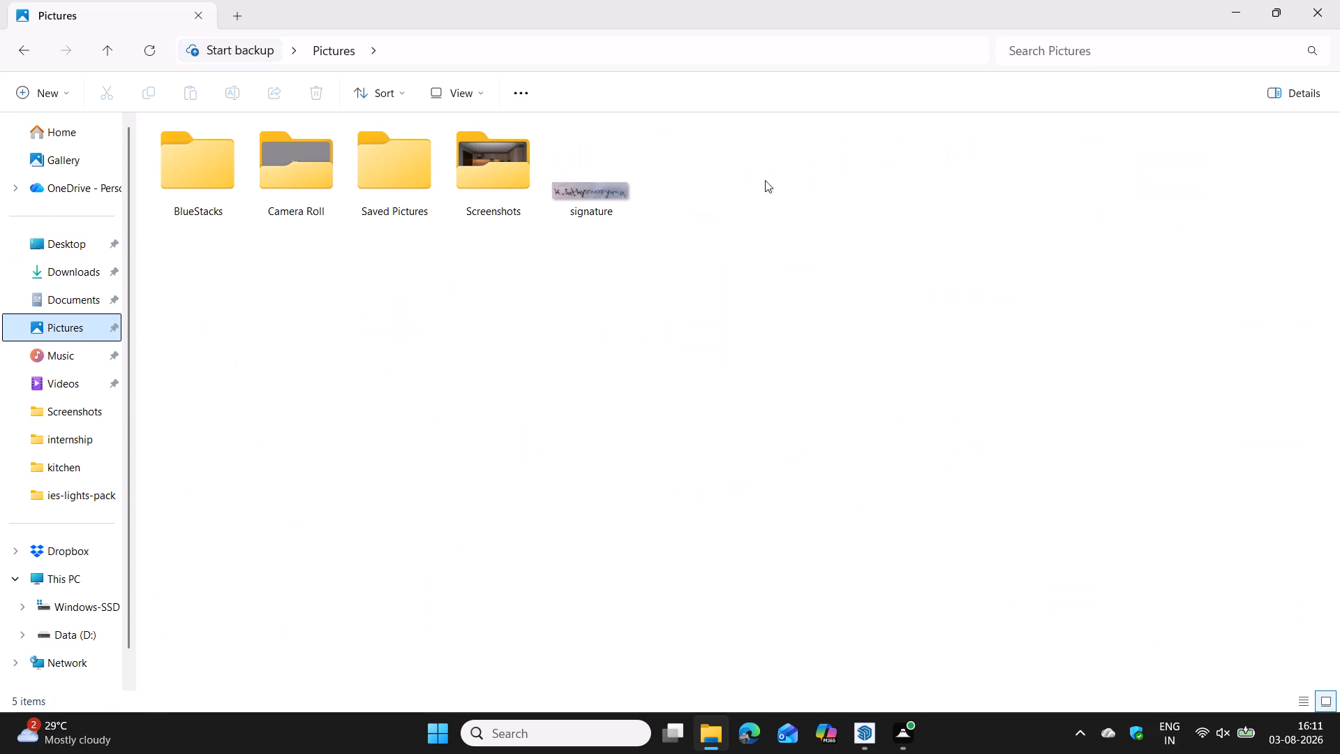
{"action": "double_click", "coordinate": [486, 161]}
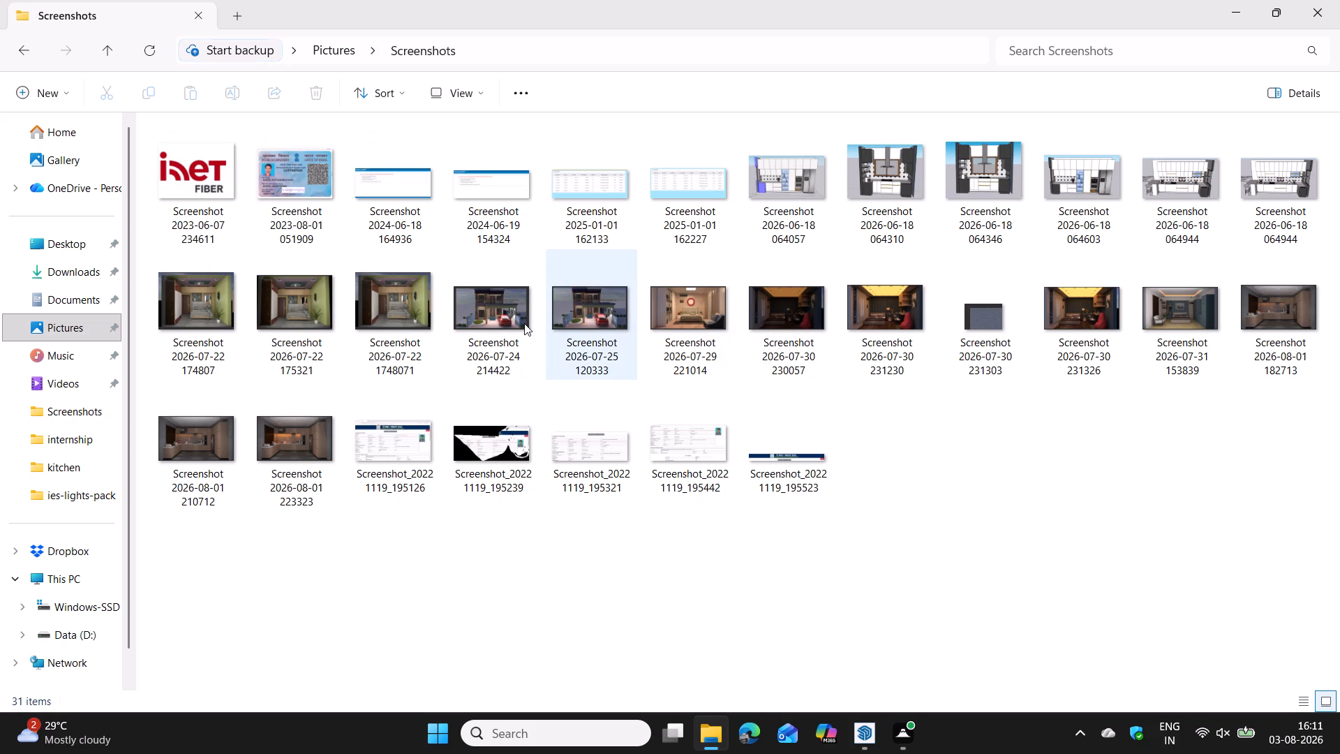
{"action": "double_click", "coordinate": [603, 325]}
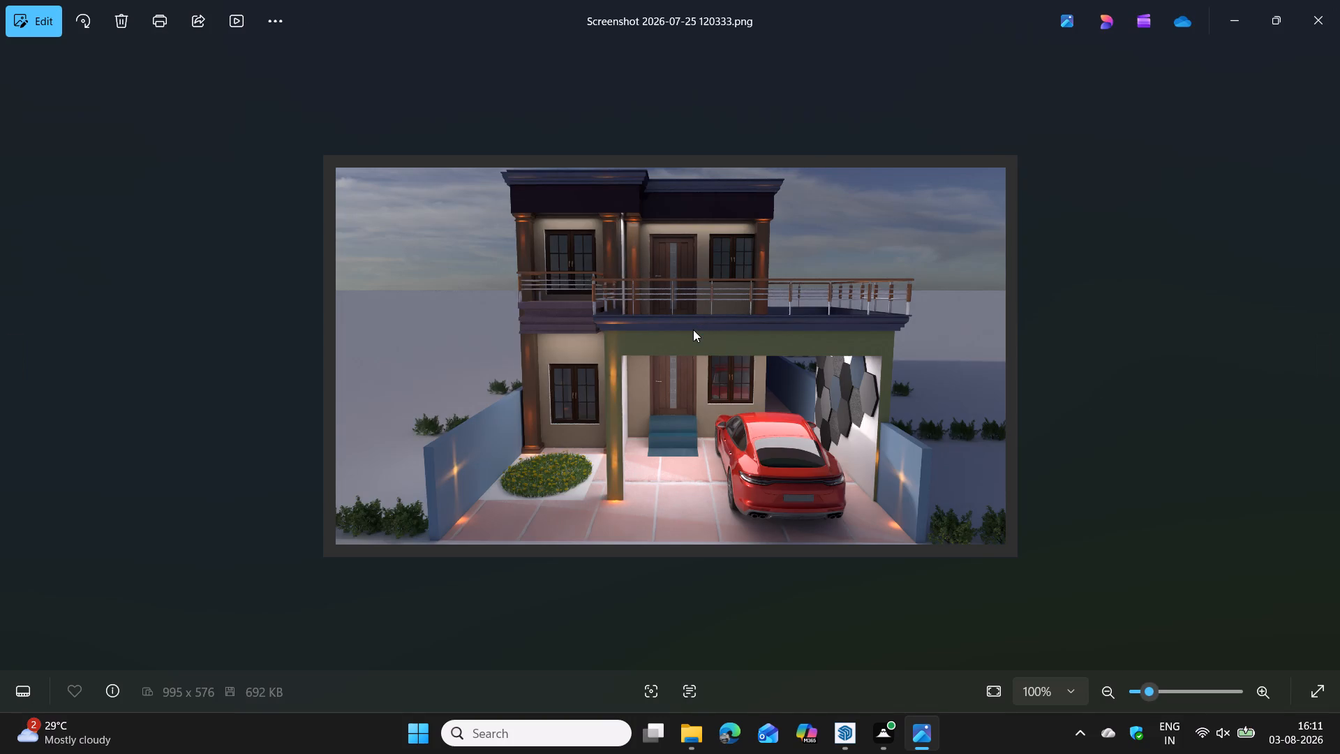
{"action": "key", "text": "Right"}
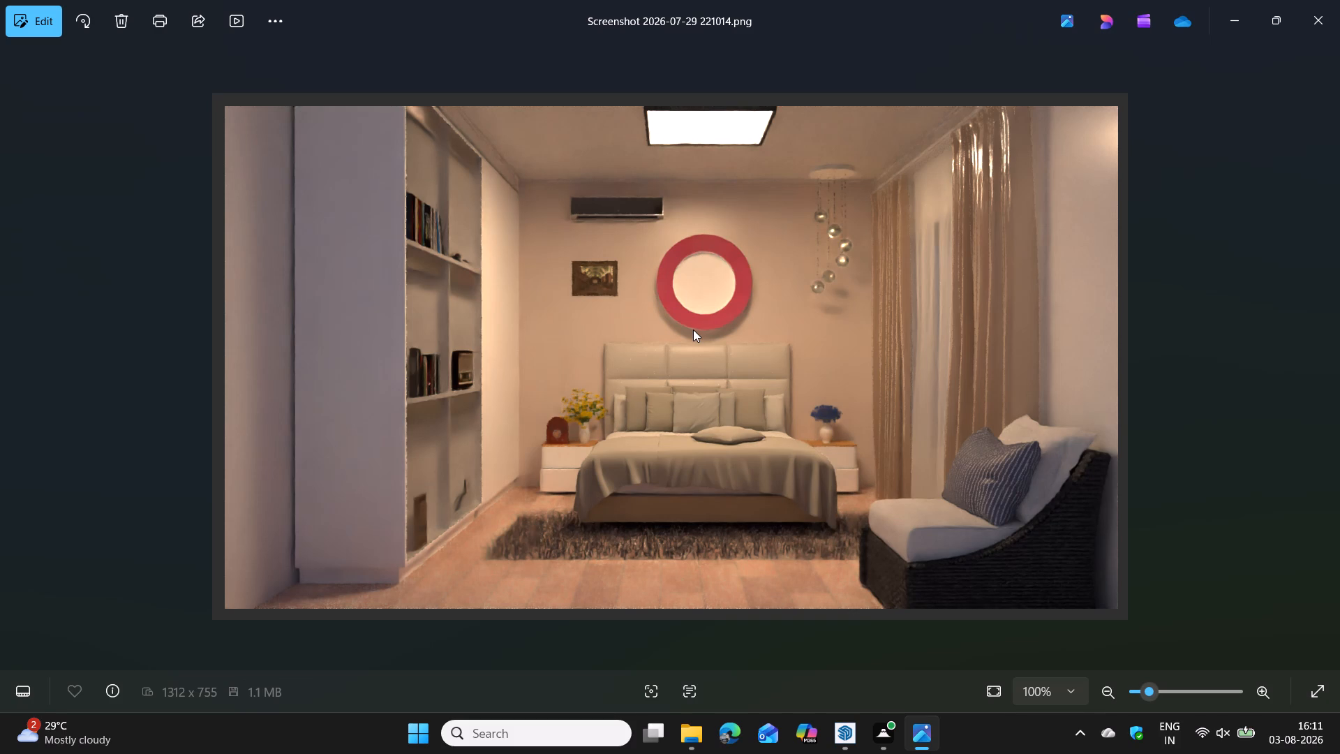
{"action": "key", "text": "Right"}
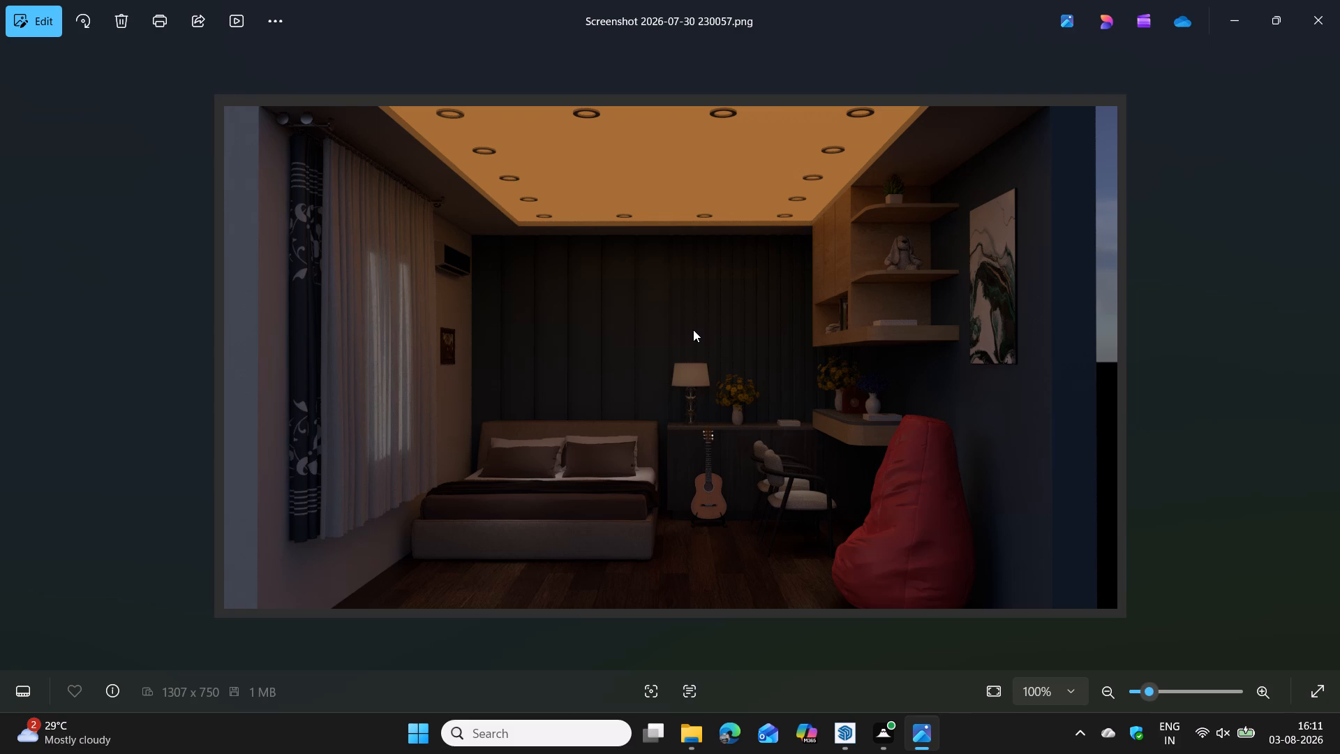
{"action": "key", "text": "Right"}
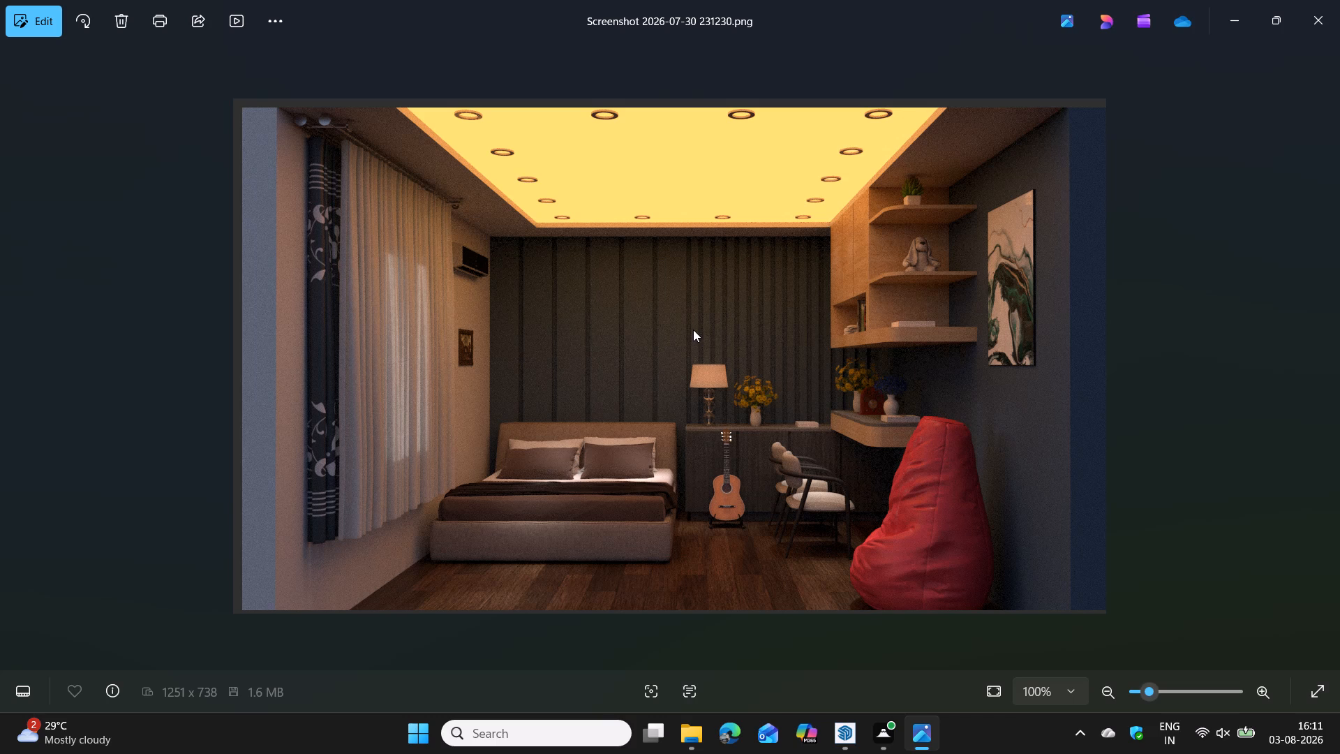
{"action": "key", "text": "Right"}
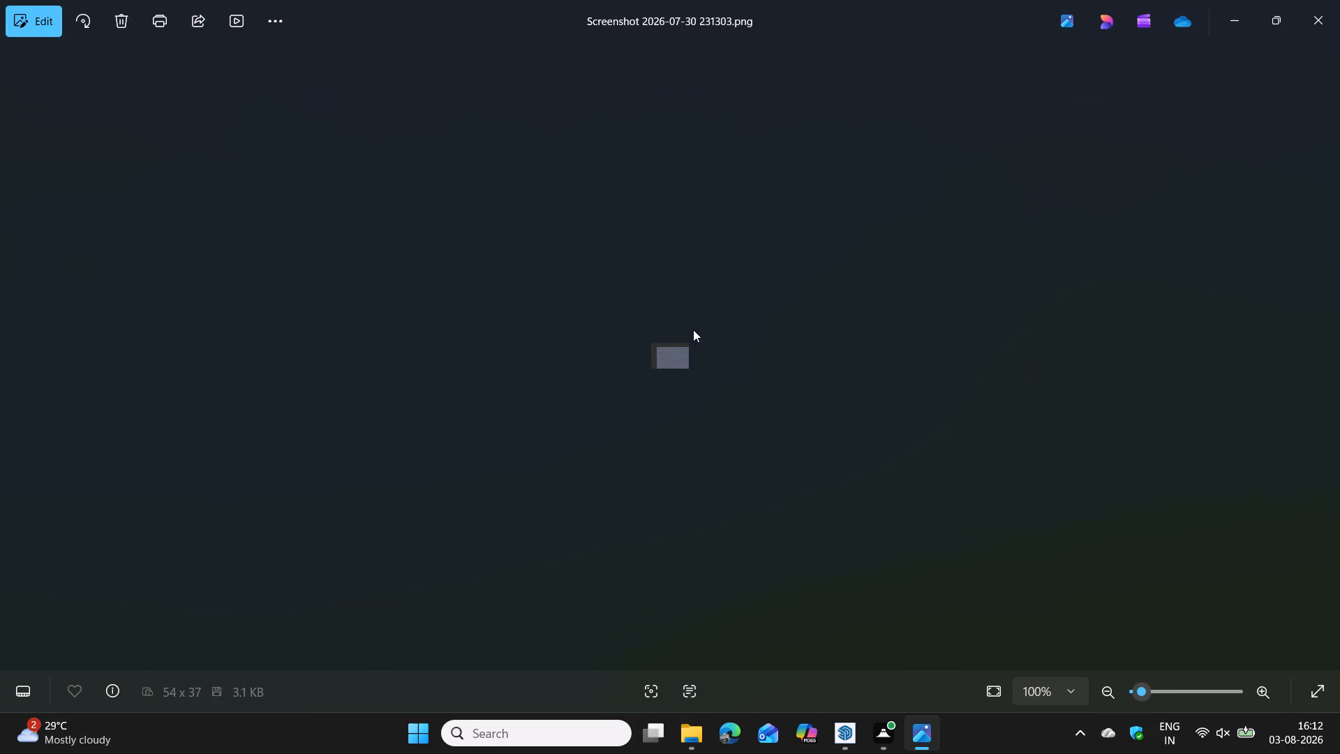
{"action": "key", "text": "Left"}
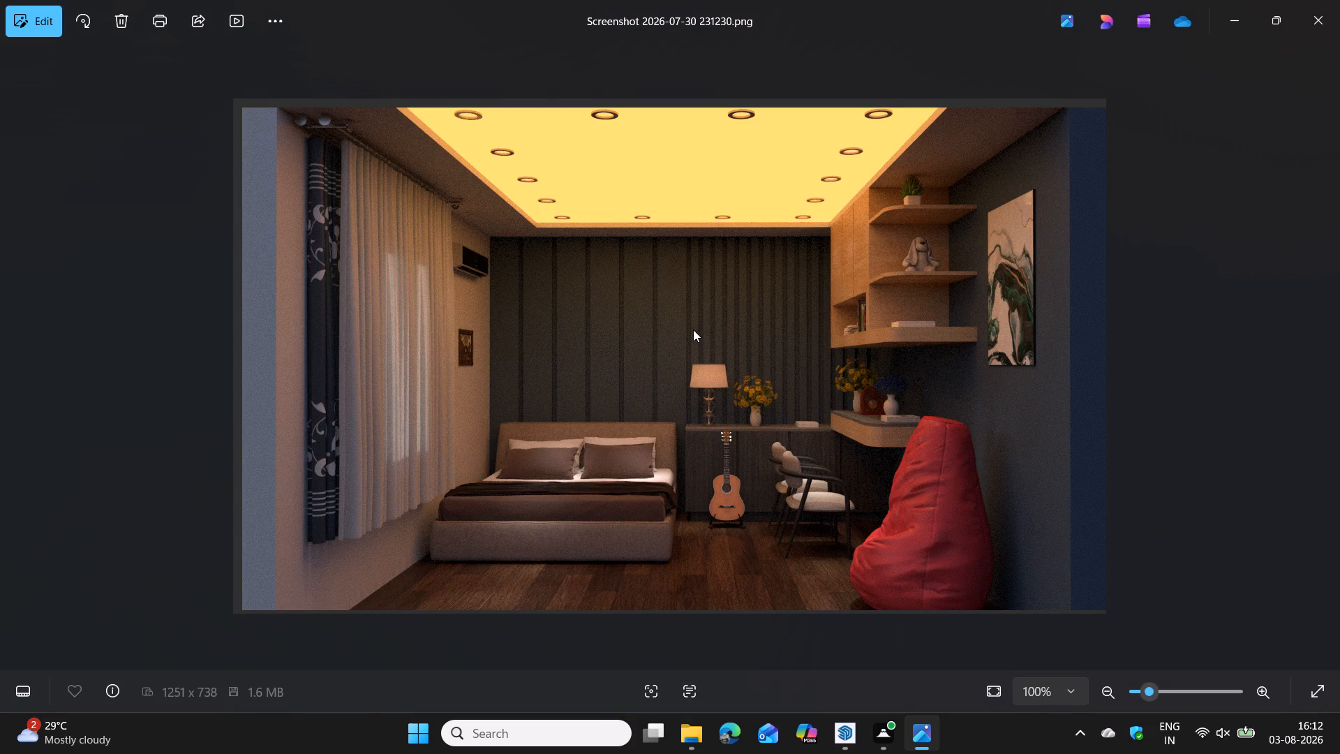
{"action": "key", "text": "Right"}
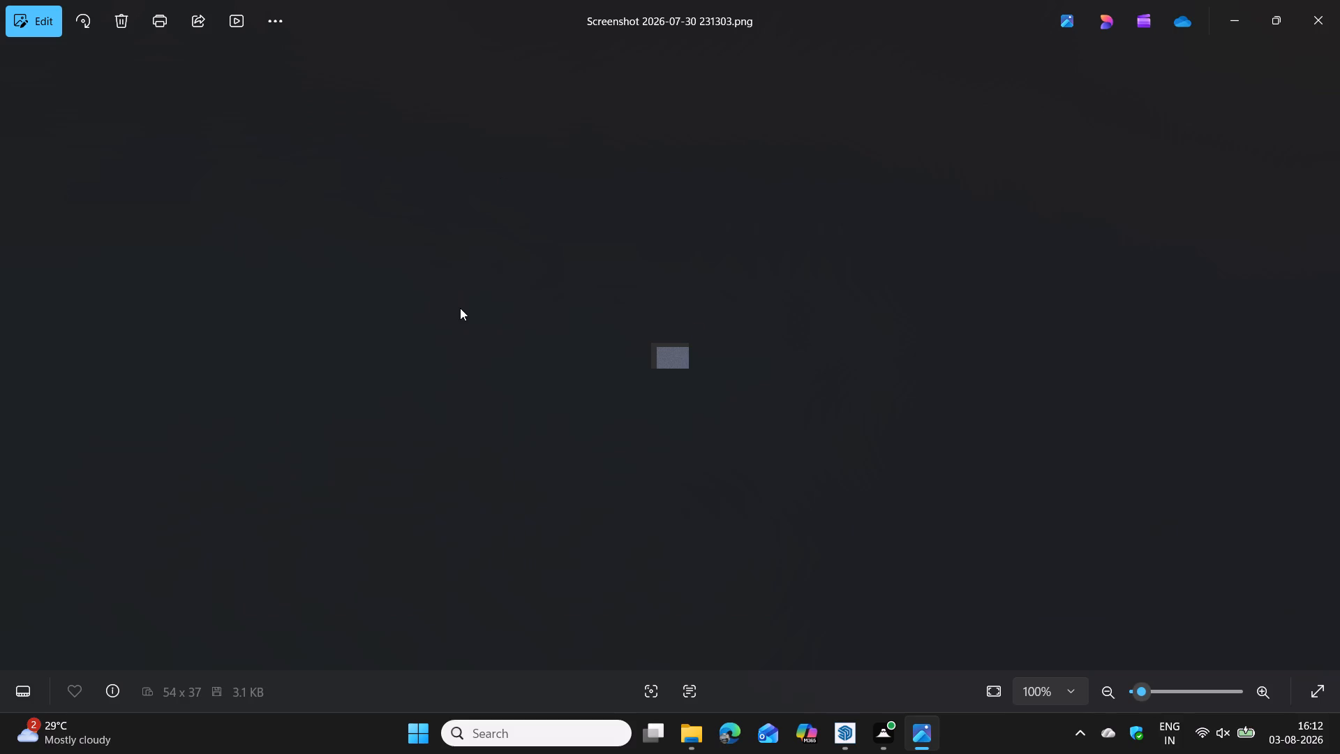
{"action": "key", "text": "Right"}
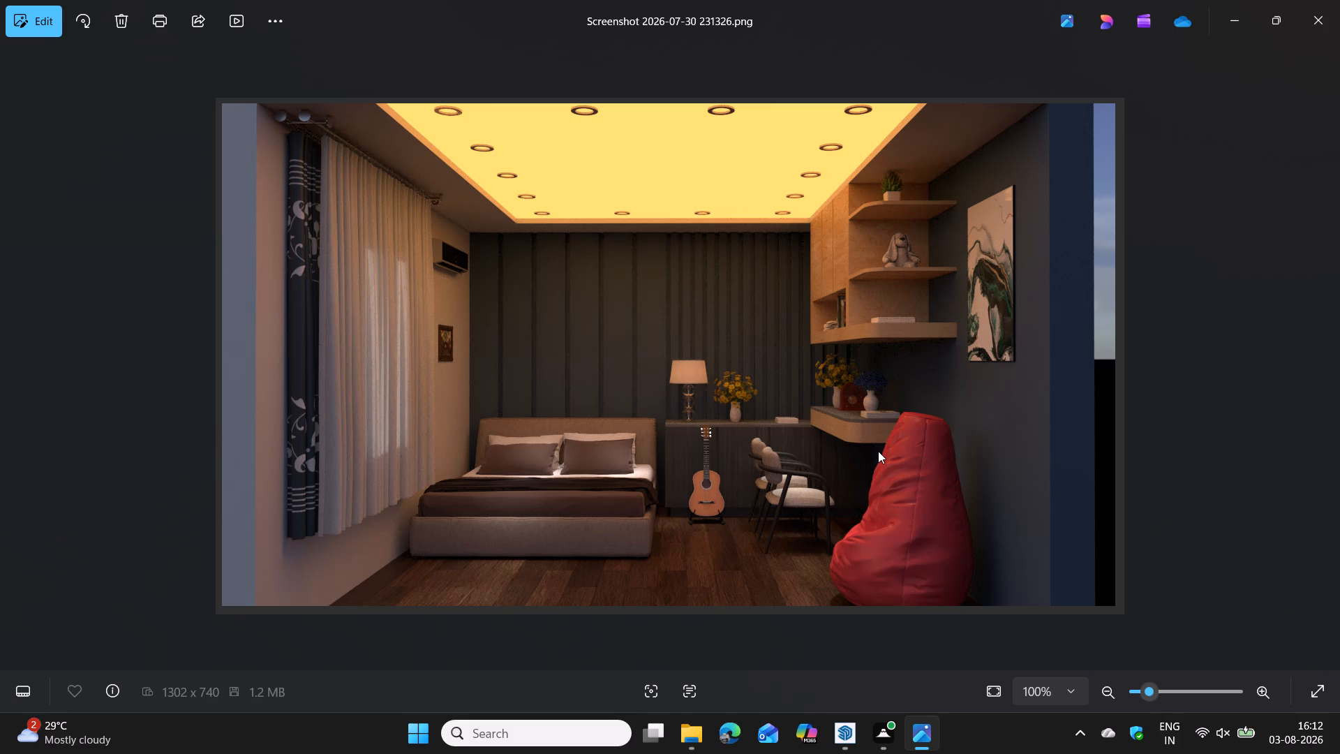
{"action": "key", "text": "Right"}
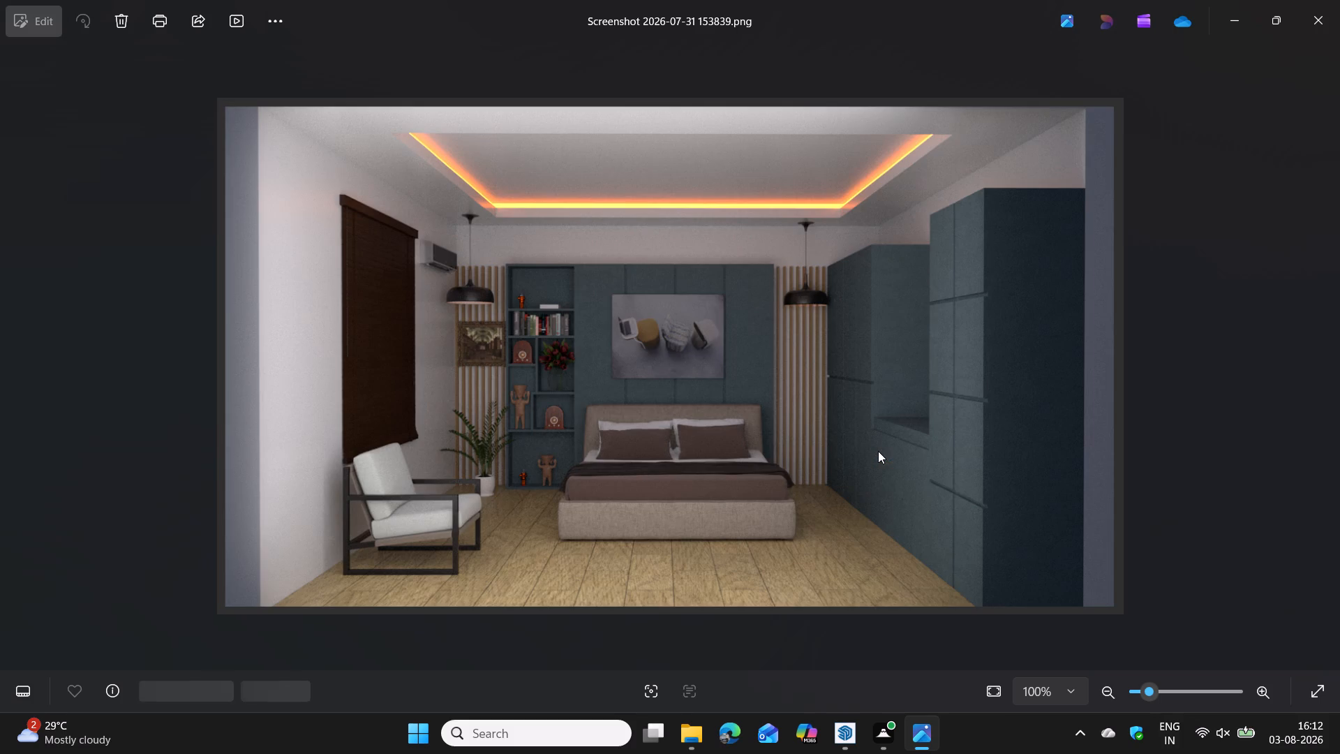
{"action": "key", "text": "Right"}
{"action": "key", "text": "Right"}
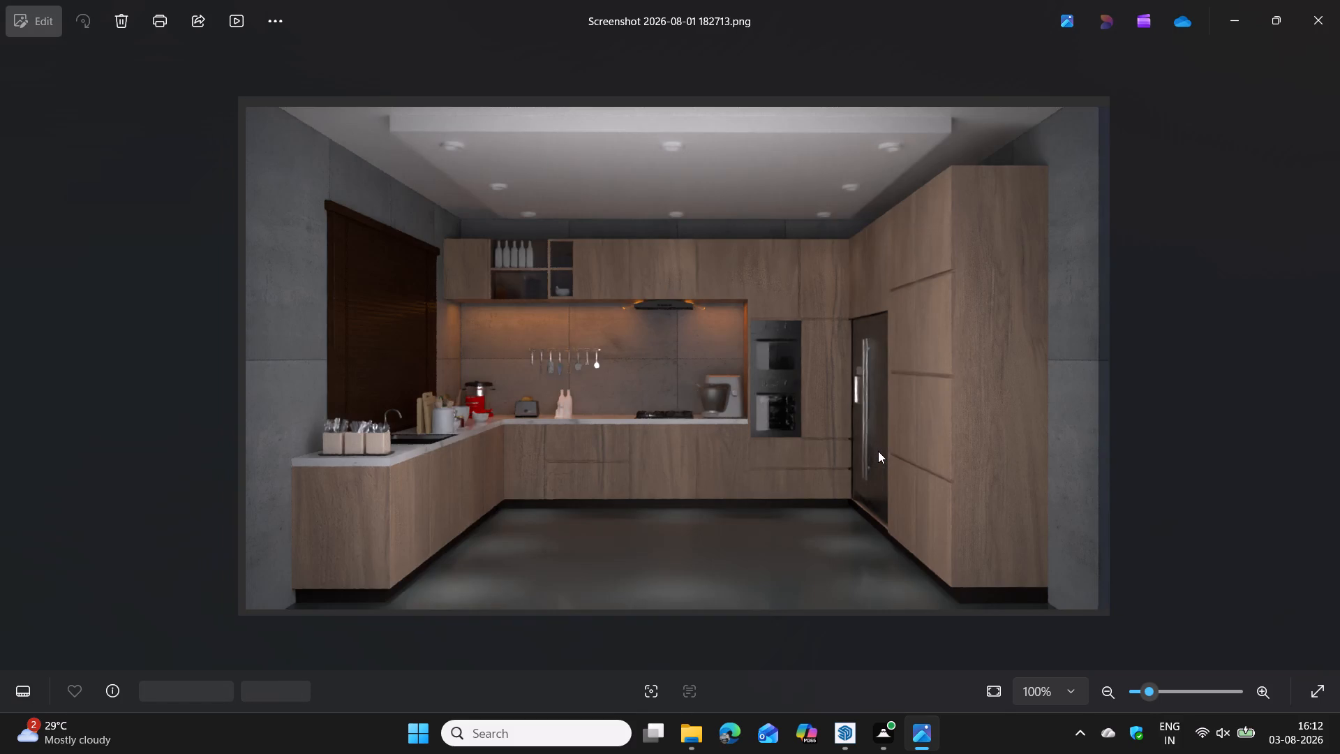
{"action": "key", "text": "Right"}
{"action": "key", "text": "Right"}
{"action": "key", "text": "Left"}
{"action": "key", "text": "Left"}
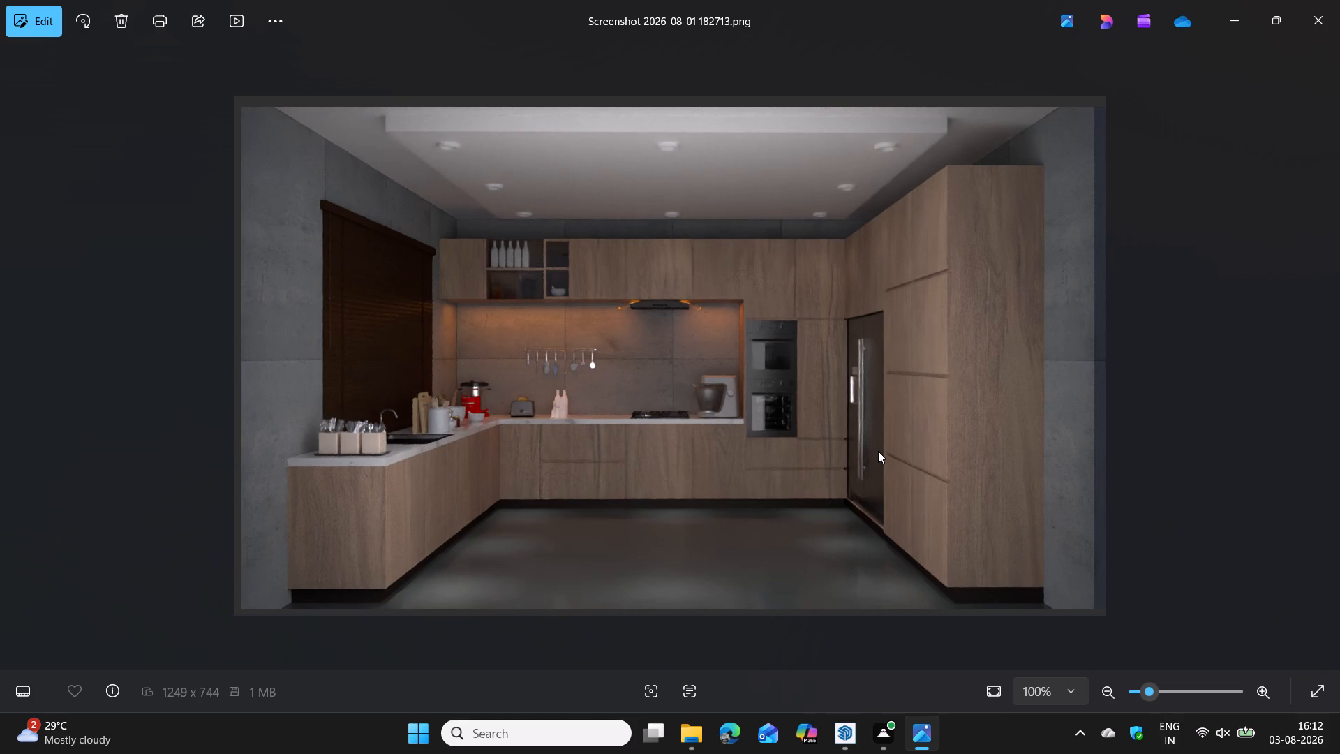
{"action": "key", "text": "Left"}
{"action": "key", "text": "Left"}
{"action": "key", "text": "Left"}
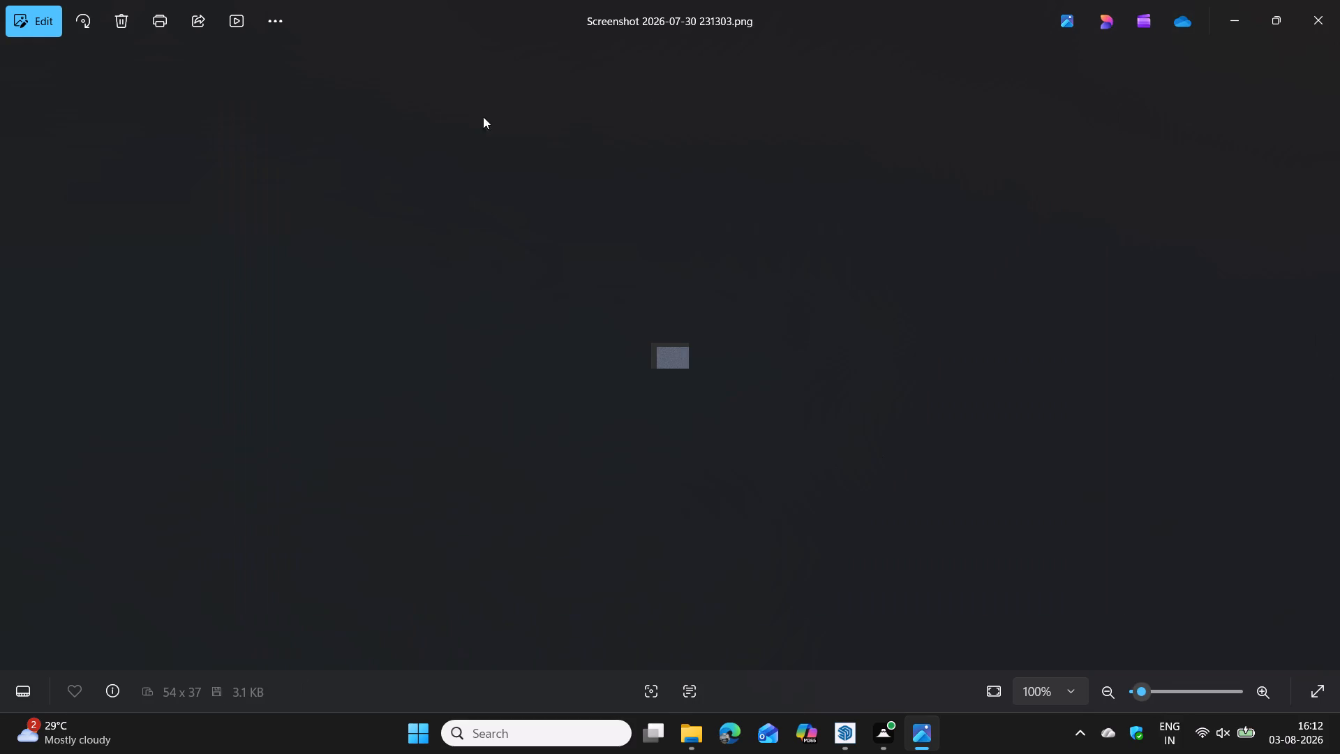
{"action": "left_click", "coordinate": [129, 24]}
{"action": "left_click", "coordinate": [616, 415]}
{"action": "left_click", "coordinate": [1319, 24]}
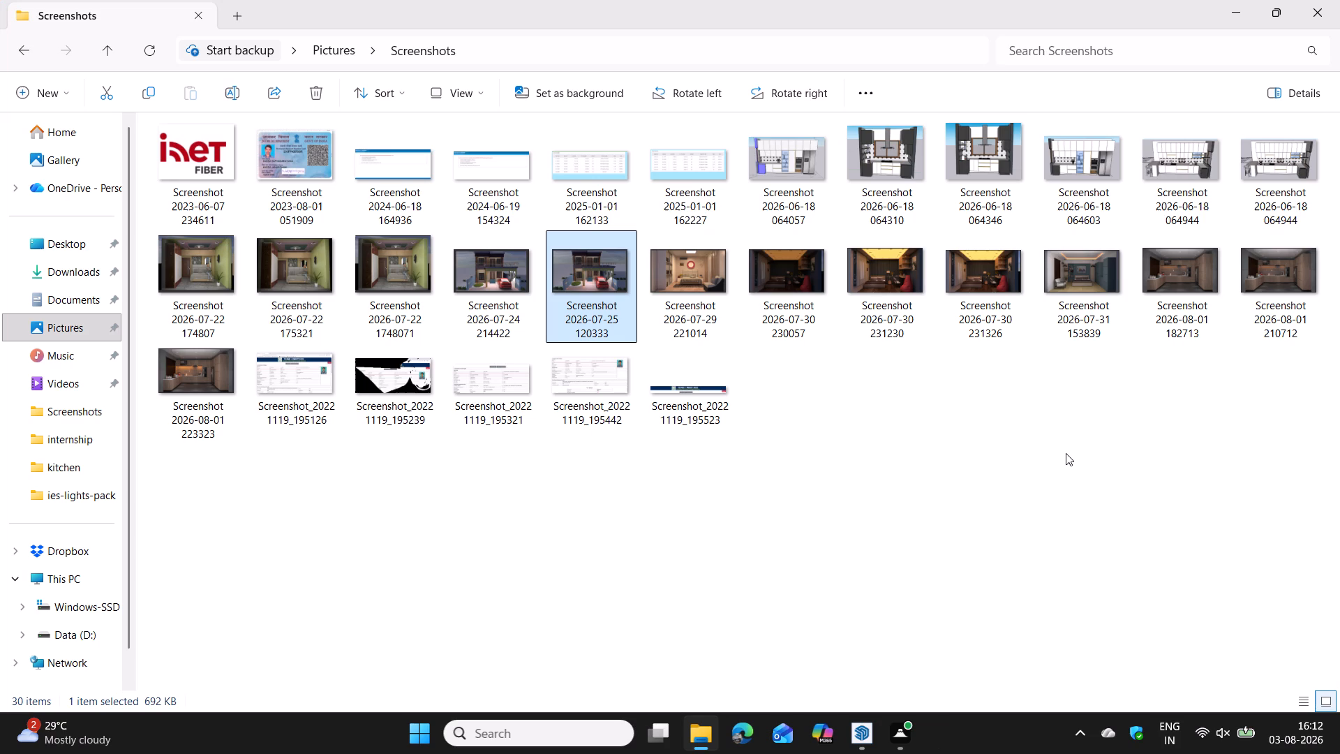
{"action": "left_click", "coordinate": [1066, 453]}
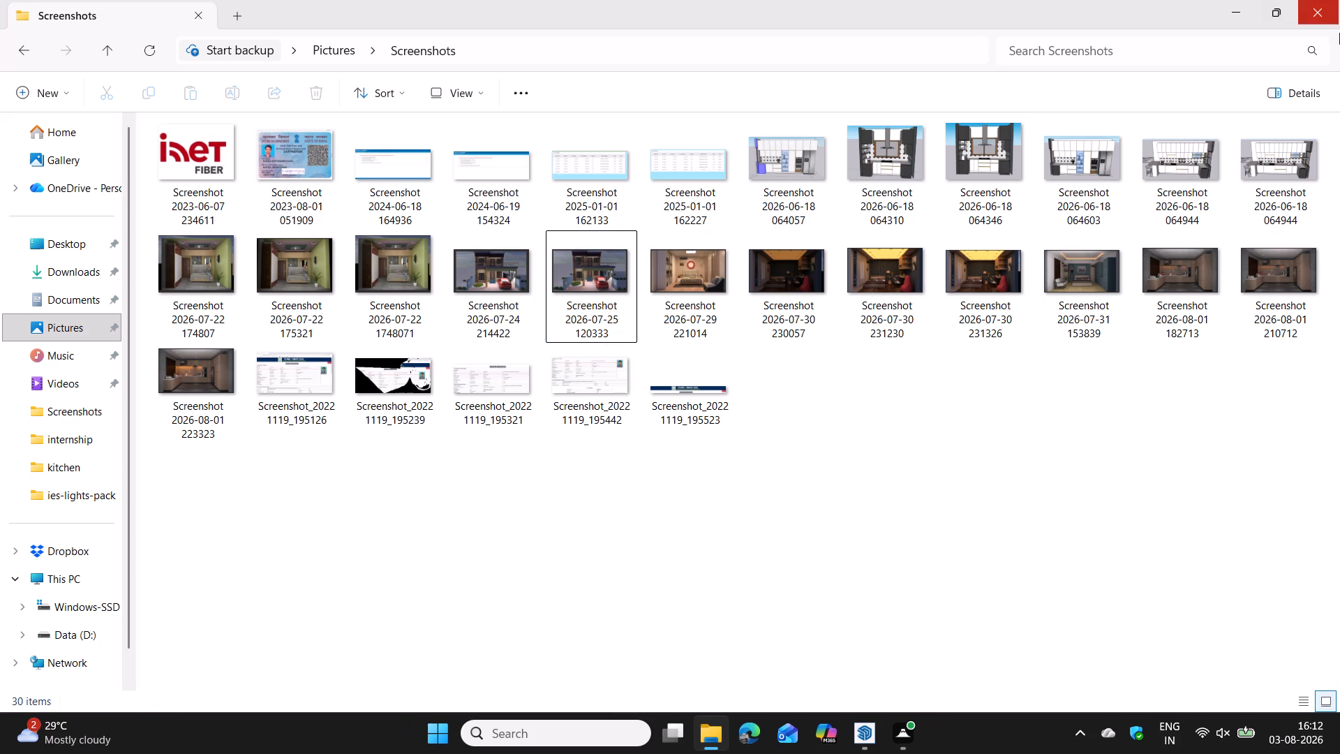
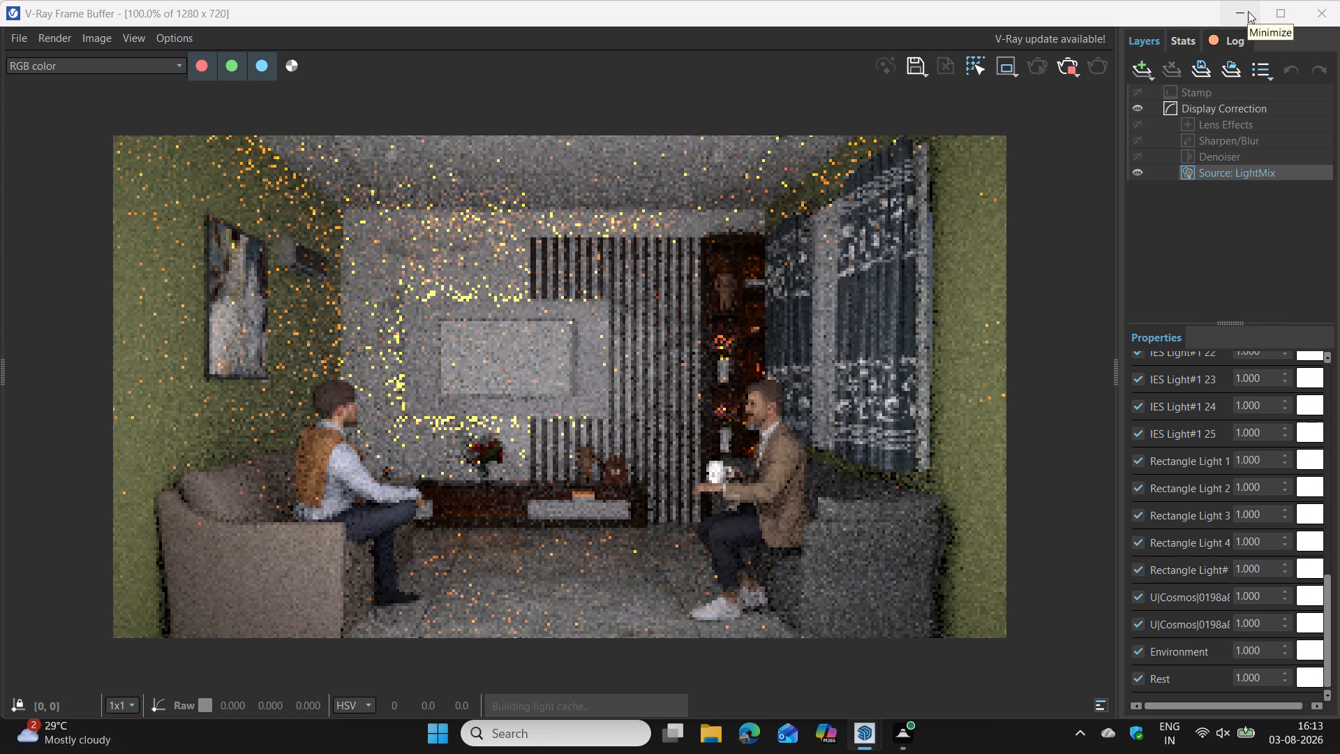
Stop the running V-Ray render of the living room and close the frame buffer.
{"action": "left_click", "coordinate": [1067, 69]}
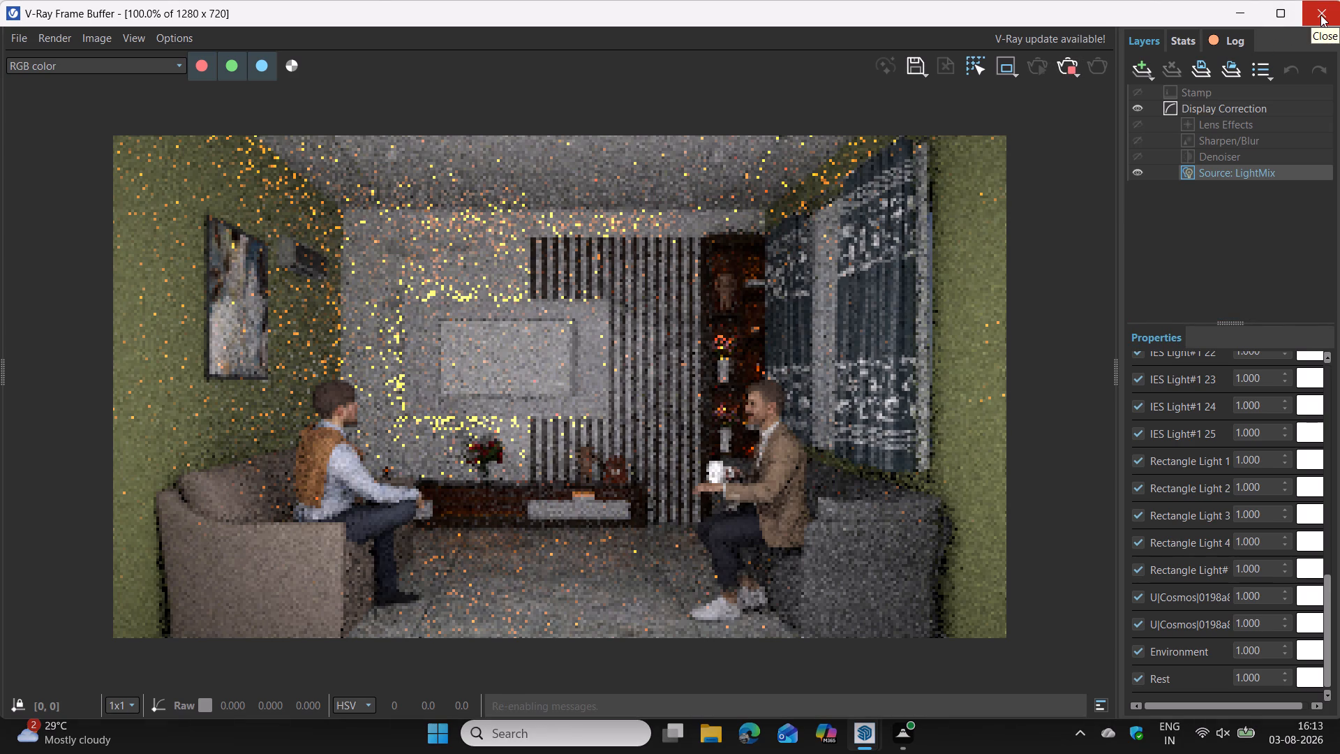
{"action": "left_click", "coordinate": [1320, 15]}
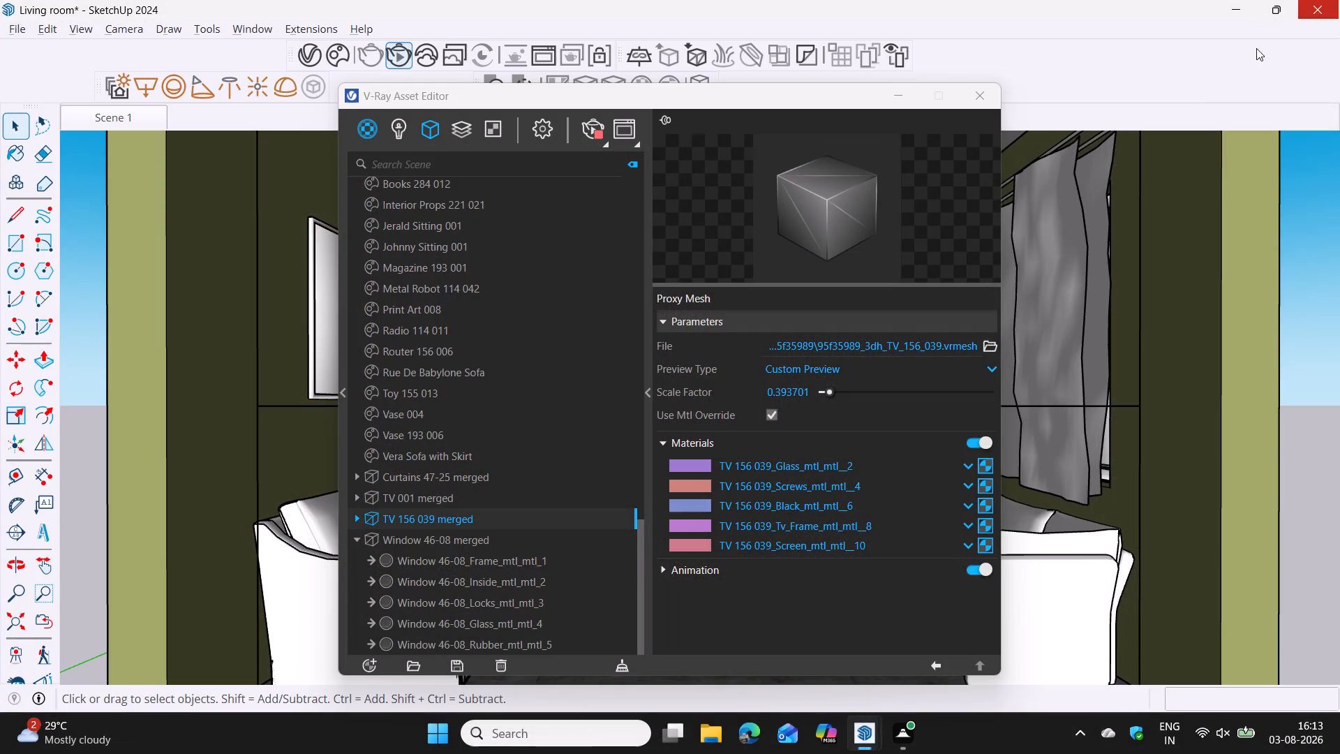
{"action": "left_click", "coordinate": [595, 126]}
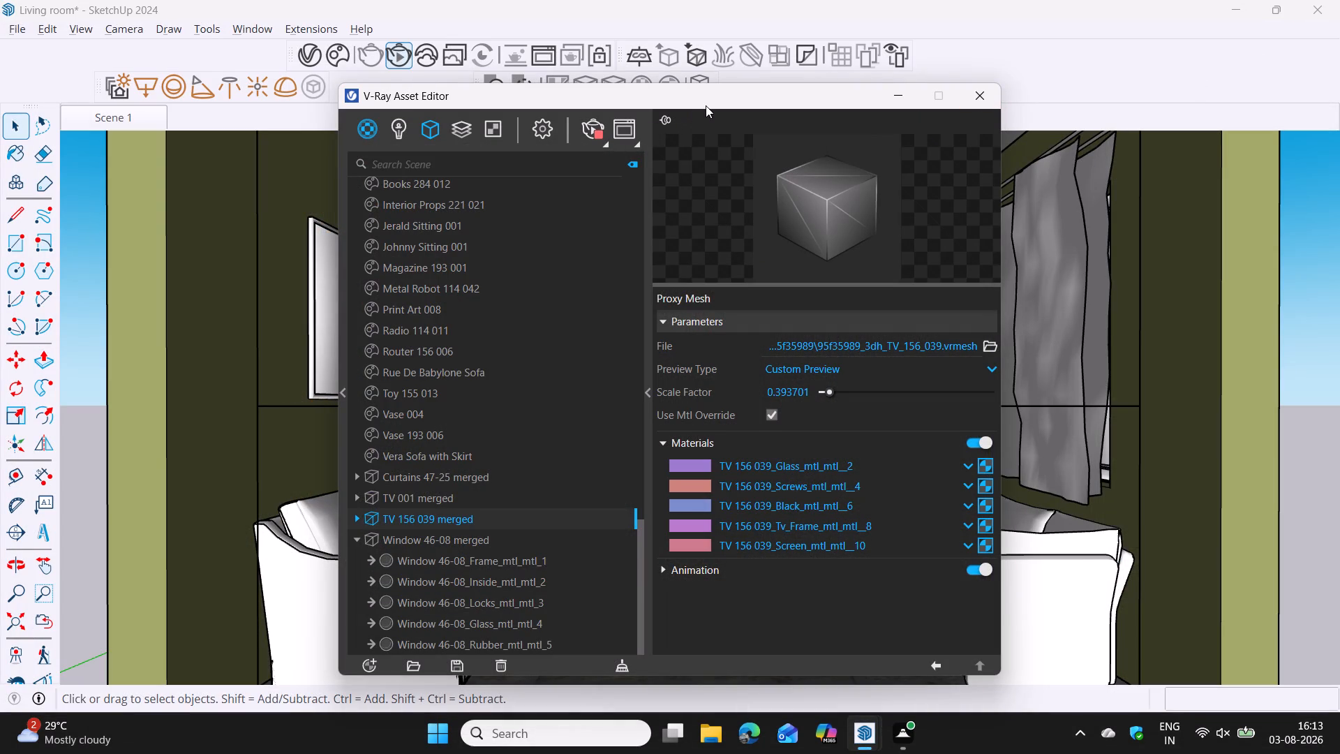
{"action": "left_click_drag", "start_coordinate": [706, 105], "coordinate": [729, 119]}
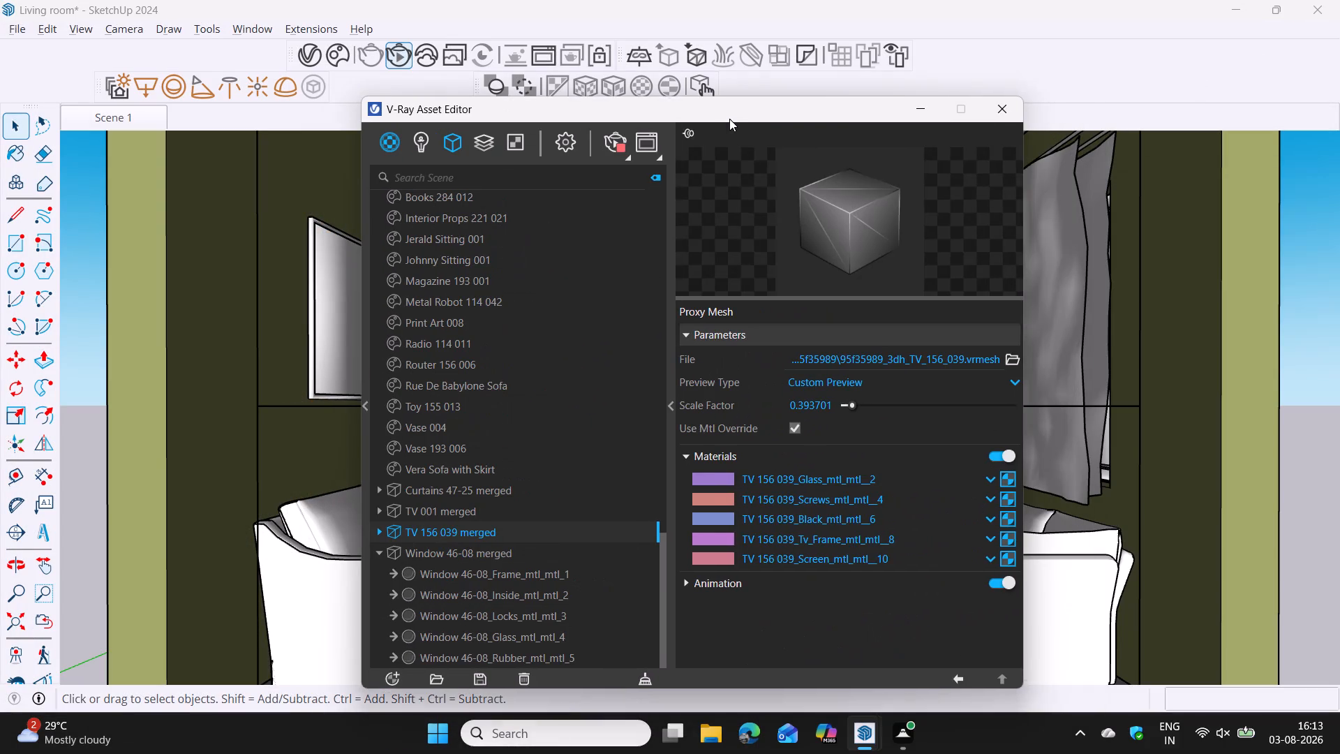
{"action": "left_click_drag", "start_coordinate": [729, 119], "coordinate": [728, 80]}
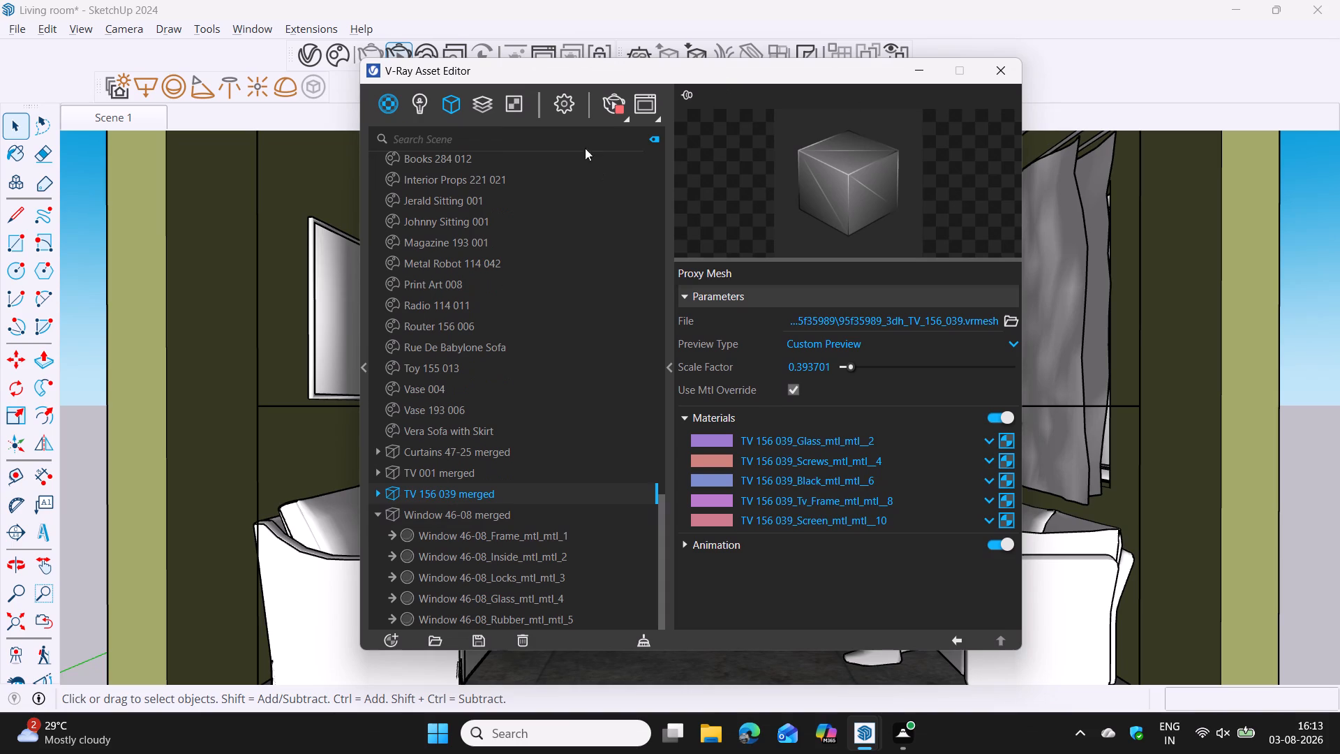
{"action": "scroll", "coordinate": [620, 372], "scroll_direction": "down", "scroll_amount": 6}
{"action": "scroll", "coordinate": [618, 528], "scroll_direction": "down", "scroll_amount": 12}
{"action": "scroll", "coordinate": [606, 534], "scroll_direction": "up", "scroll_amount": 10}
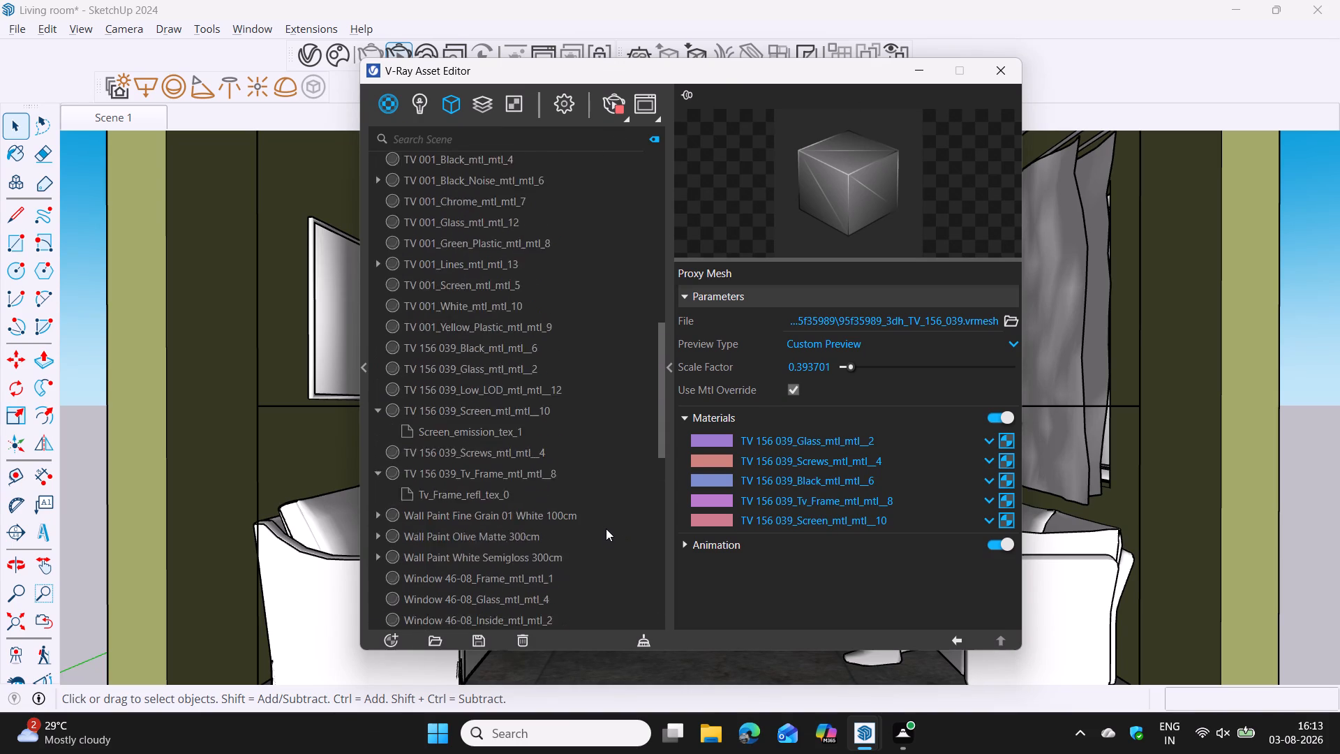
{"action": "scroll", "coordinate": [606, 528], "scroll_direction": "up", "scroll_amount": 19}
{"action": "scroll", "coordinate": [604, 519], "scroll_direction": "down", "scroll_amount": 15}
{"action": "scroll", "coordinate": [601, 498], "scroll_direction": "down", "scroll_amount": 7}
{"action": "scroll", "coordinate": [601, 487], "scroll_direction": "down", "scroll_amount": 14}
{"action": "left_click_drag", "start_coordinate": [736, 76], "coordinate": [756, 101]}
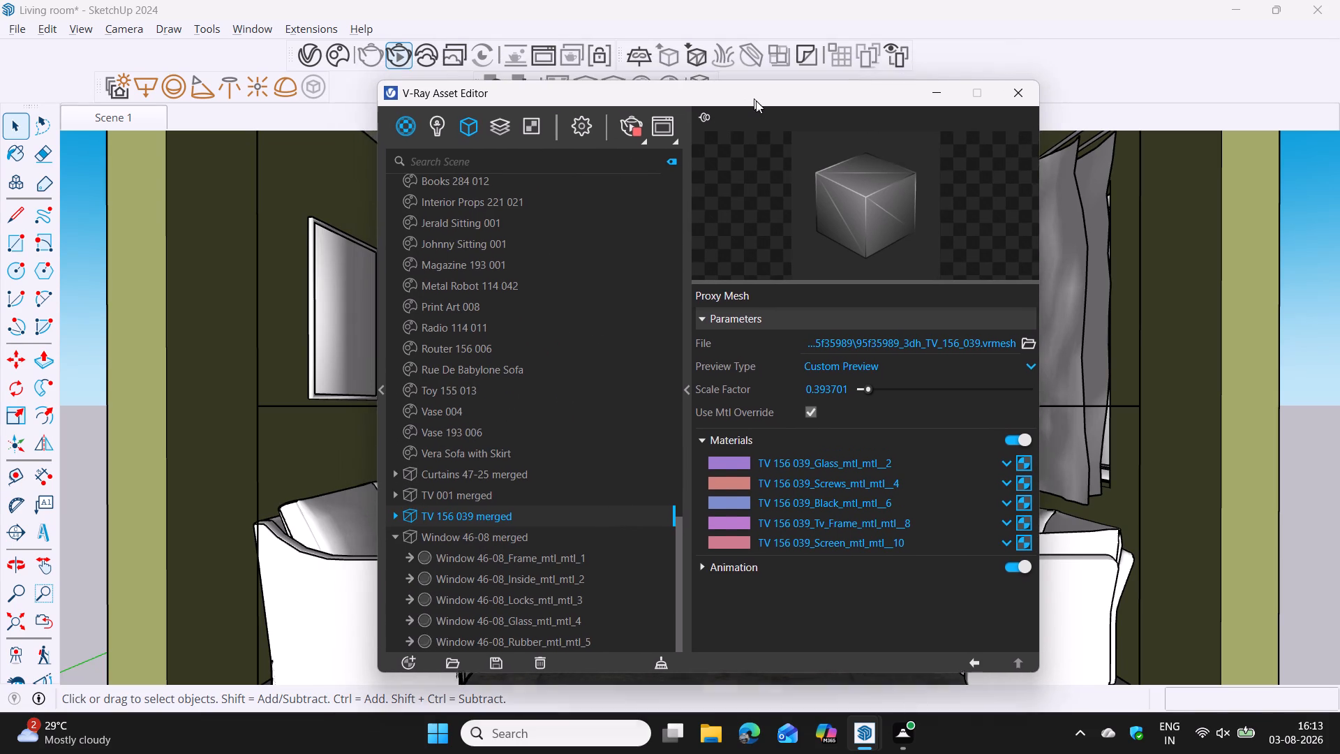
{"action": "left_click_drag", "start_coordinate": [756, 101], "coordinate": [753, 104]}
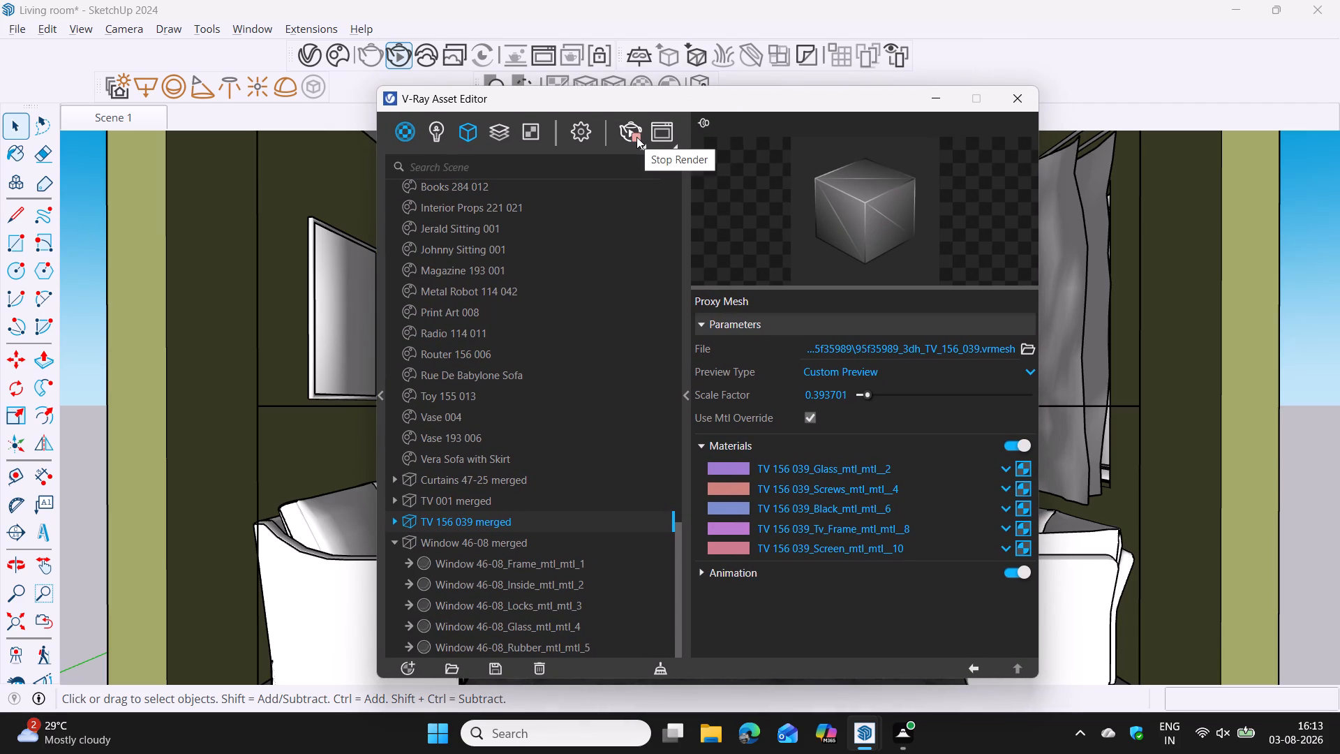
Stop the render from the V-Ray Asset Editor and close the editor.
{"action": "left_click", "coordinate": [636, 137]}
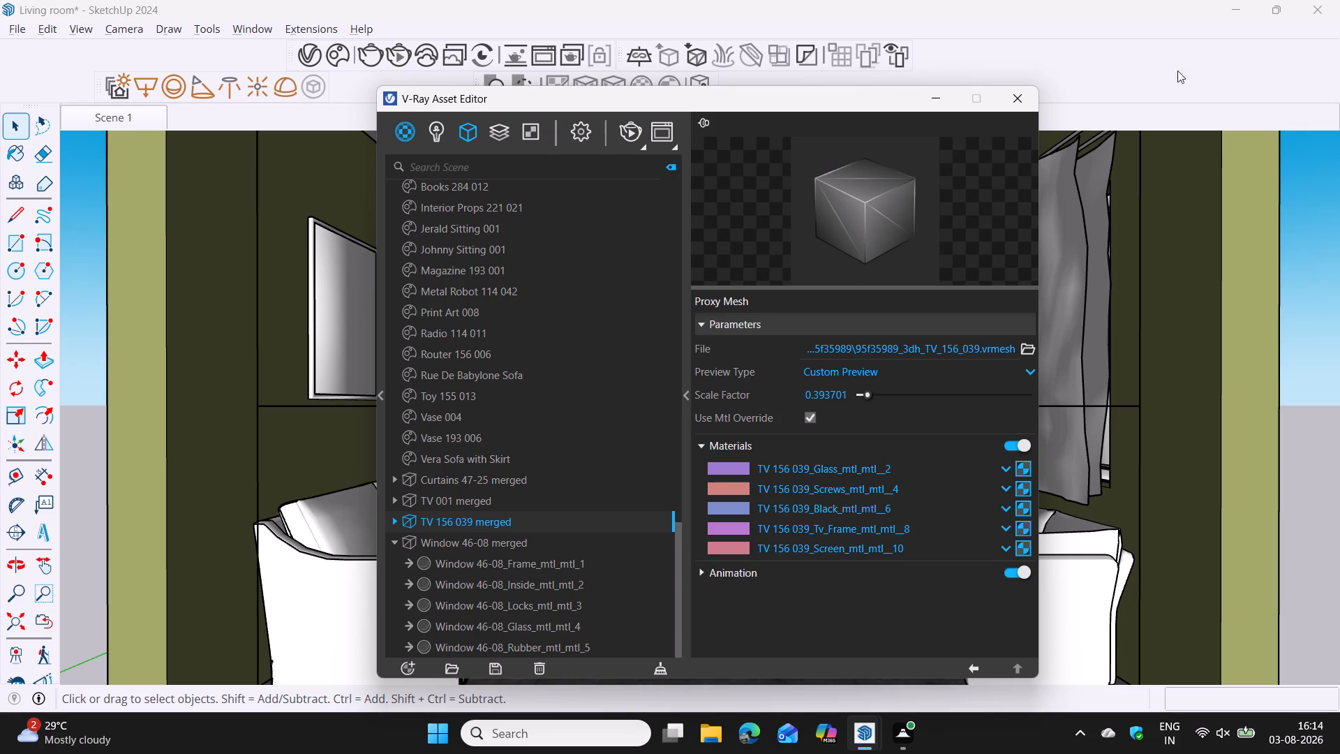
{"action": "left_click", "coordinate": [1024, 105]}
Unhide all hidden objects in the living room model.
{"action": "left_click", "coordinate": [650, 364]}
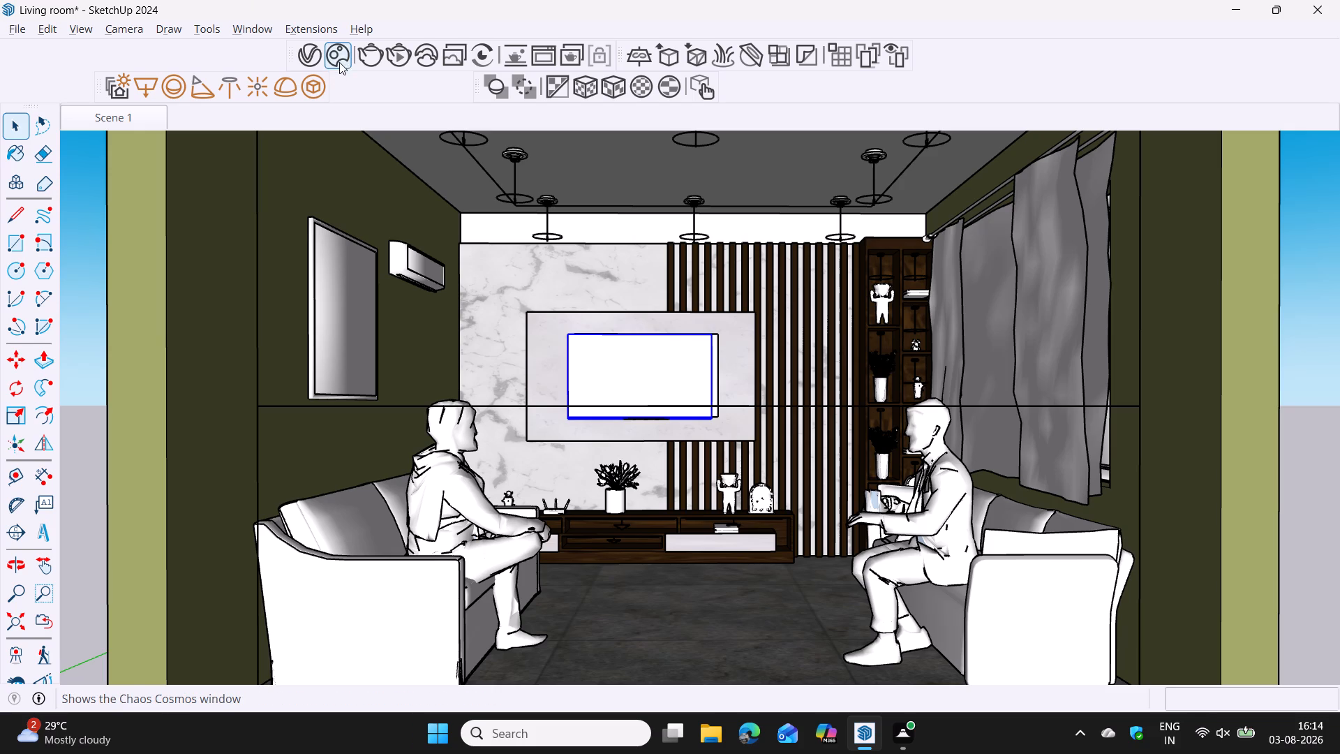
{"action": "left_click", "coordinate": [15, 30]}
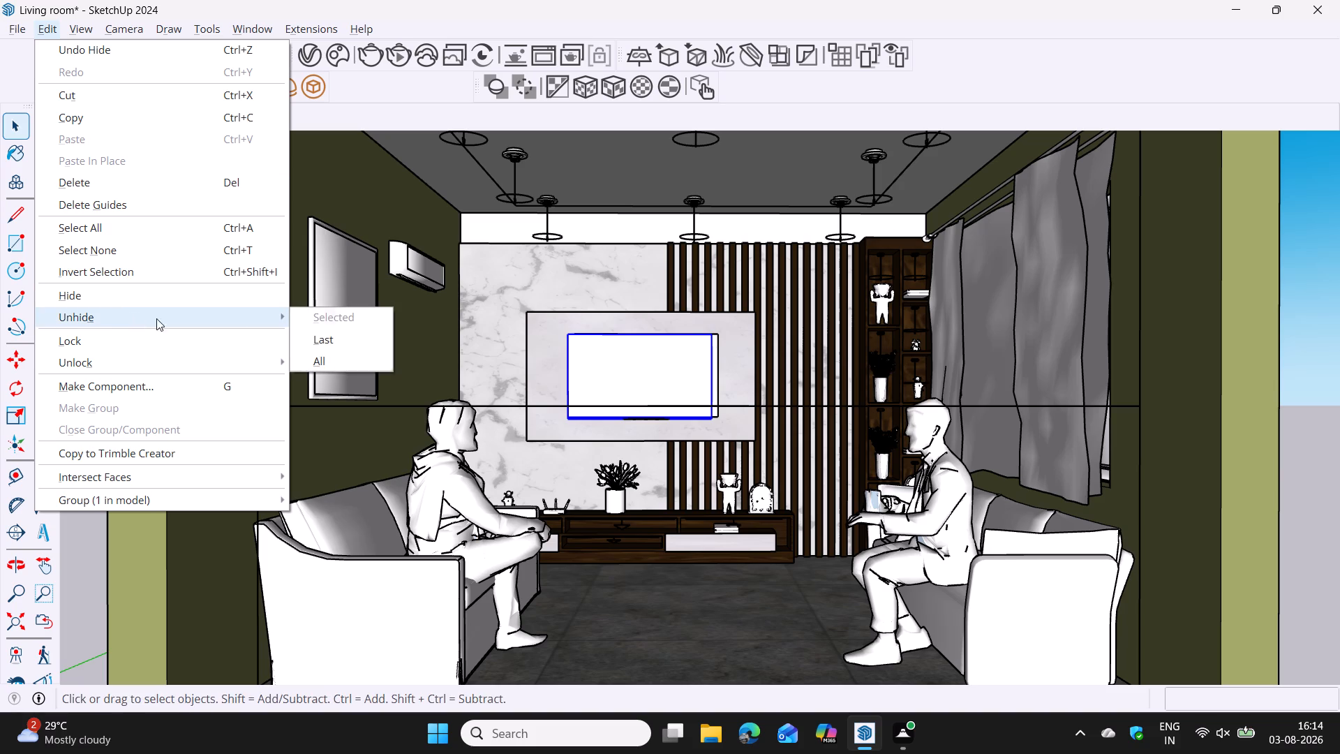
{"action": "left_click", "coordinate": [345, 364]}
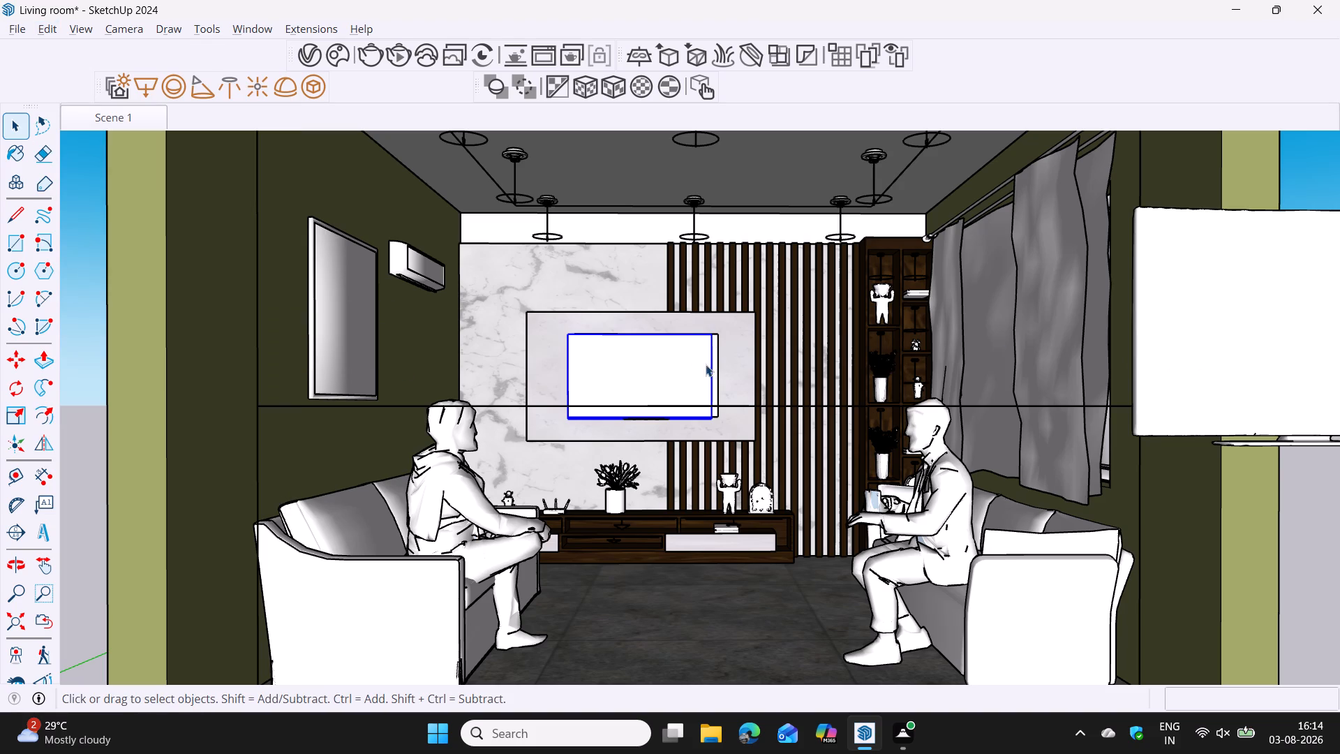
Erase the group and the TV component mounted on the marble panel of the TV wall.
{"action": "left_click", "coordinate": [631, 369]}
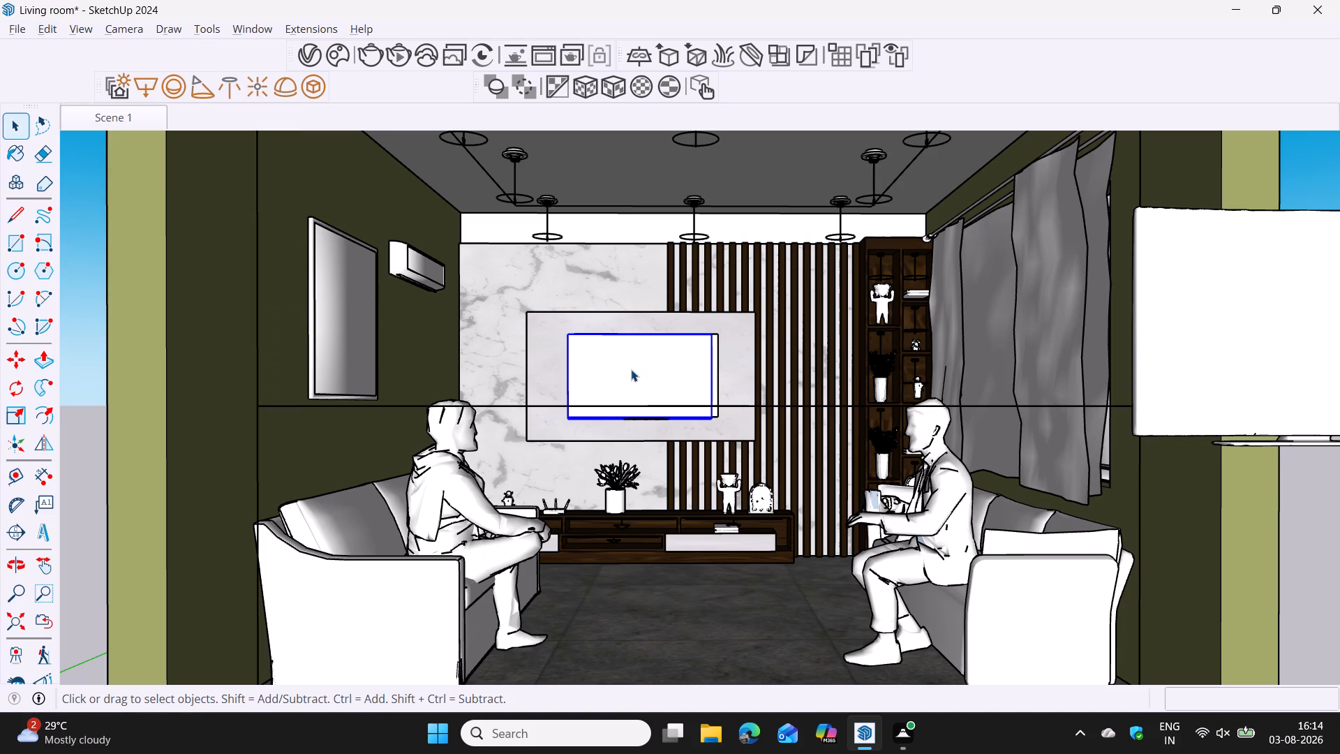
{"action": "right_click", "coordinate": [641, 368]}
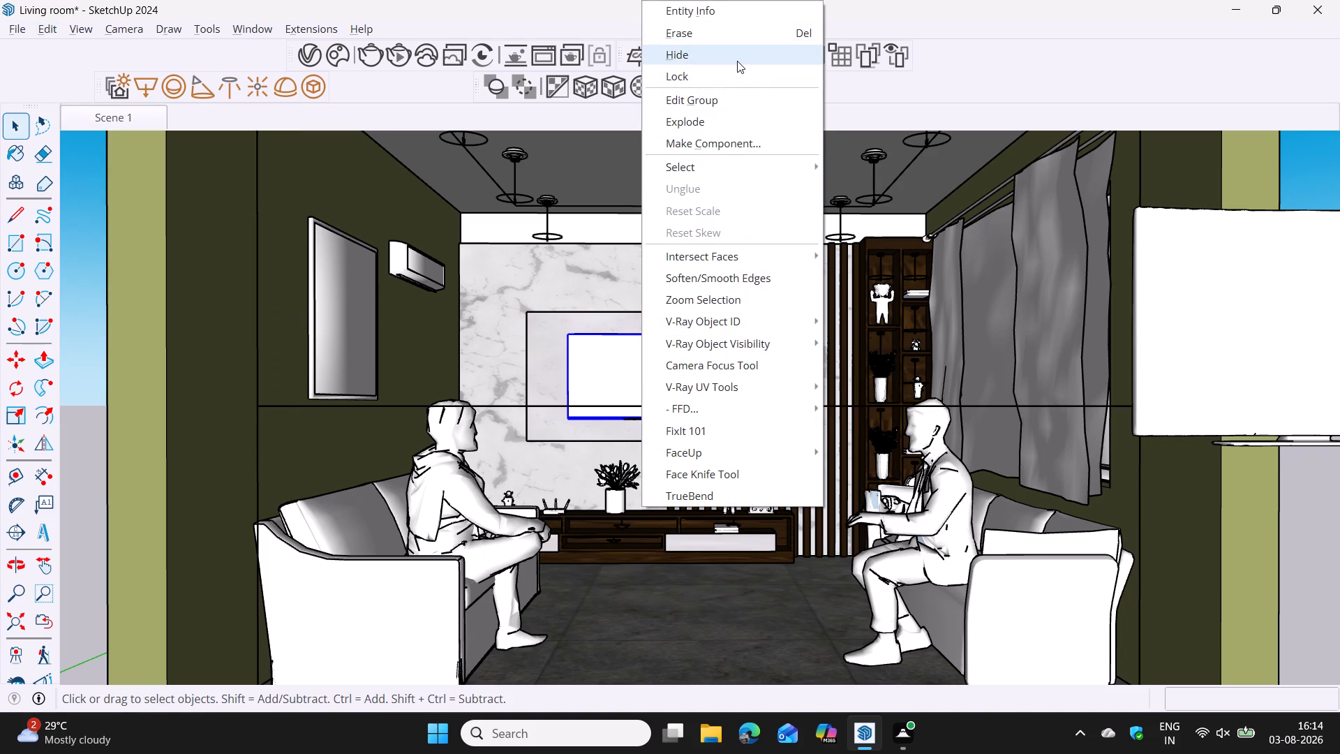
{"action": "left_click", "coordinate": [735, 30]}
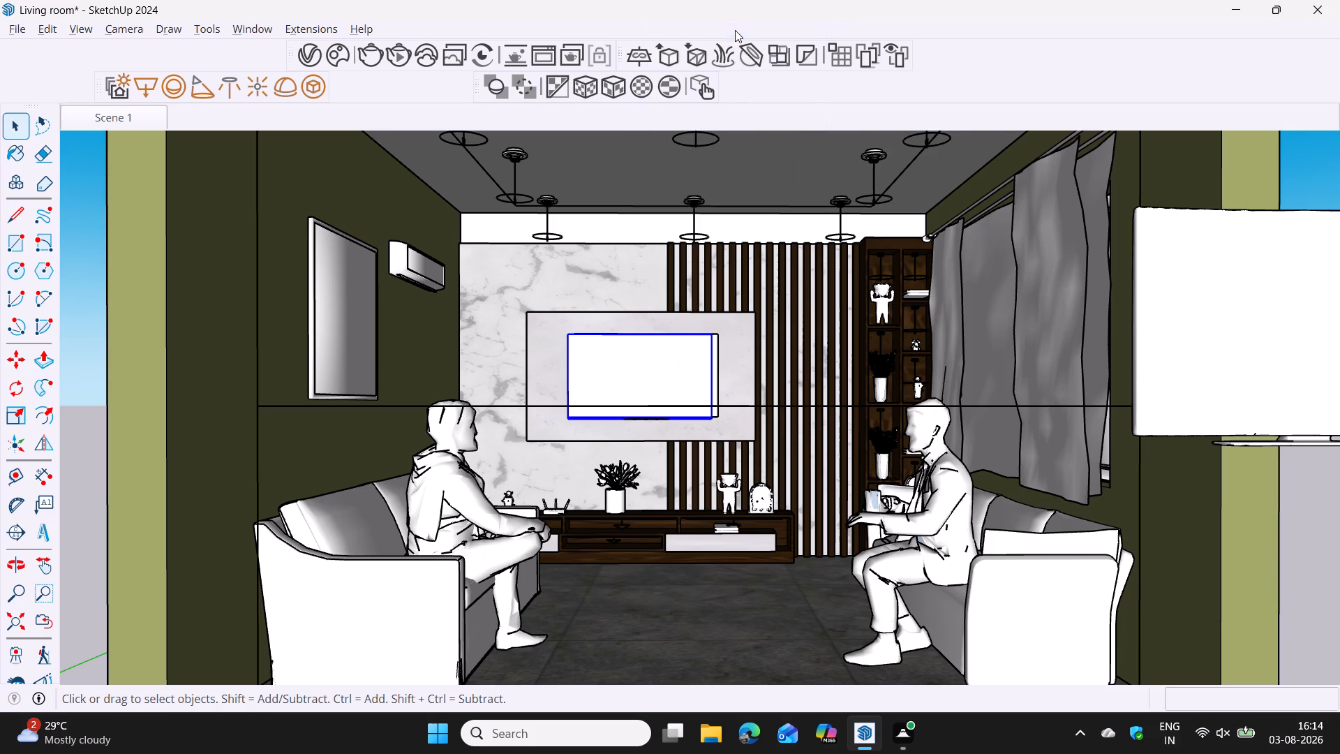
{"action": "left_click", "coordinate": [635, 370]}
{"action": "right_click", "coordinate": [635, 370]}
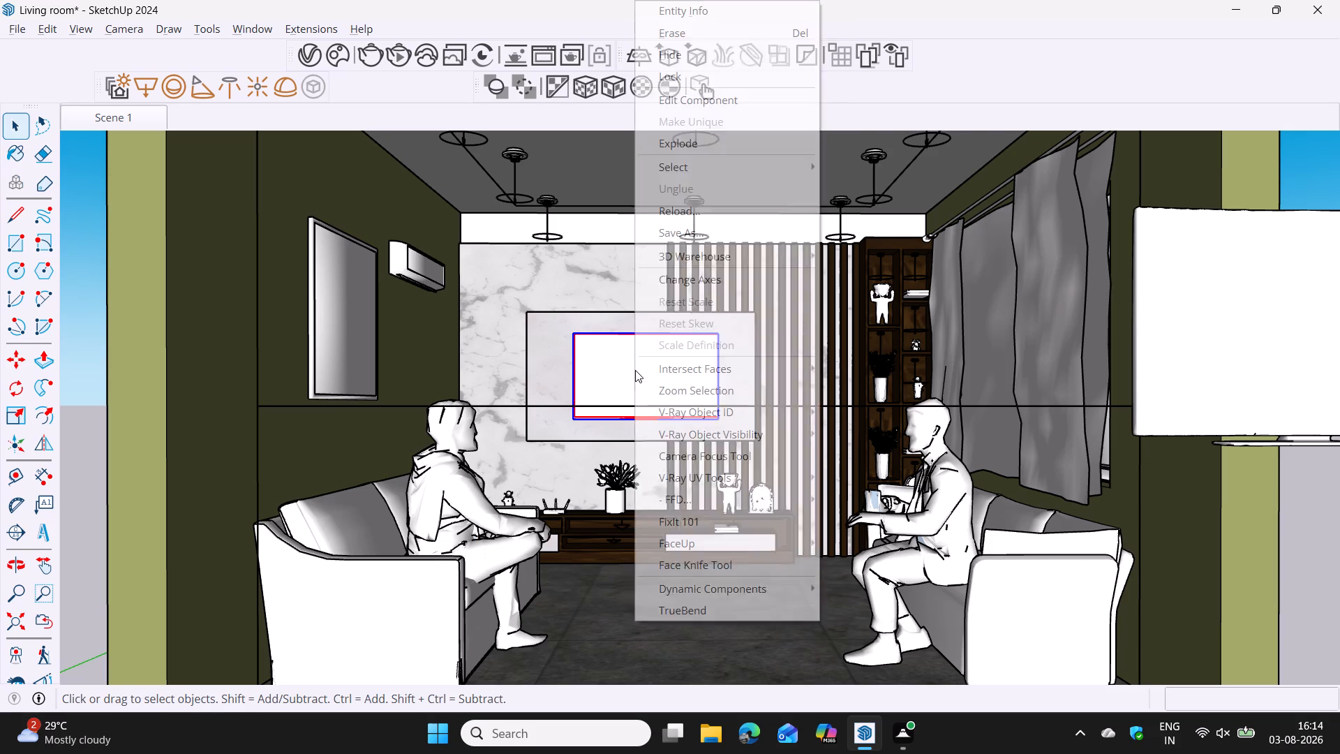
{"action": "left_click", "coordinate": [717, 37]}
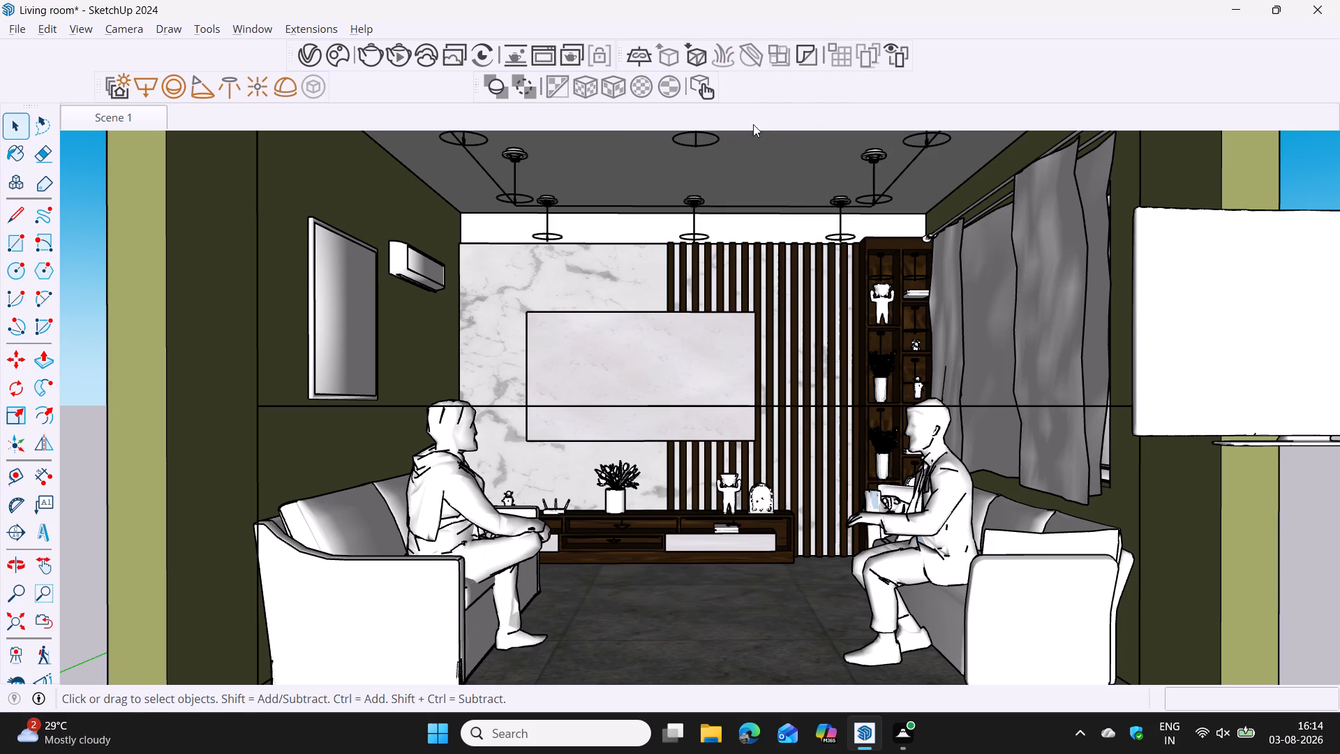
Move the TV standing outside the room by its lower corner about 6' 6 1/2" into the living room.
{"action": "left_click", "coordinate": [1226, 283]}
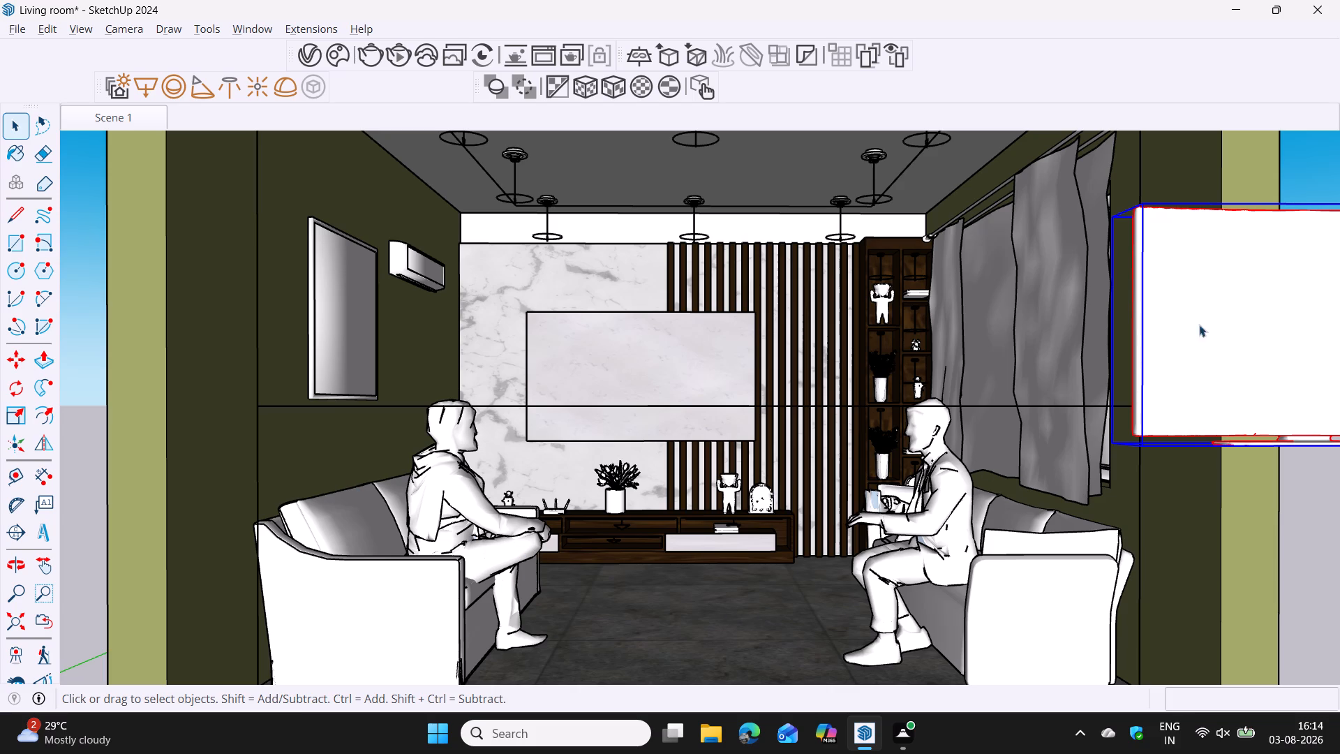
{"action": "scroll", "coordinate": [1212, 343], "scroll_direction": "down", "scroll_amount": 9}
{"action": "middle_click_drag", "start_coordinate": [1235, 367], "coordinate": [775, 405], "text": "shift"}
{"action": "middle_click_drag", "start_coordinate": [882, 371], "coordinate": [587, 500]}
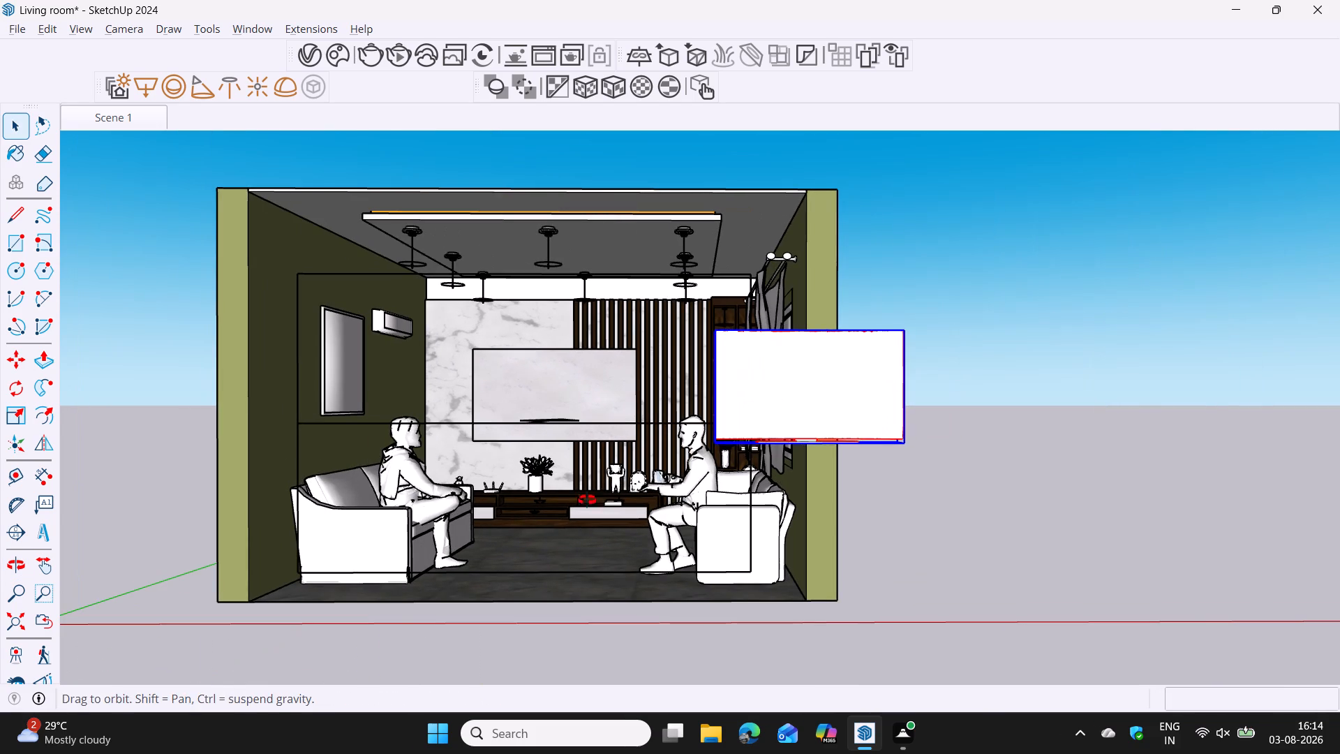
{"action": "middle_click_drag", "start_coordinate": [587, 500], "coordinate": [392, 508]}
{"action": "scroll", "coordinate": [285, 530], "scroll_direction": "up", "scroll_amount": 2}
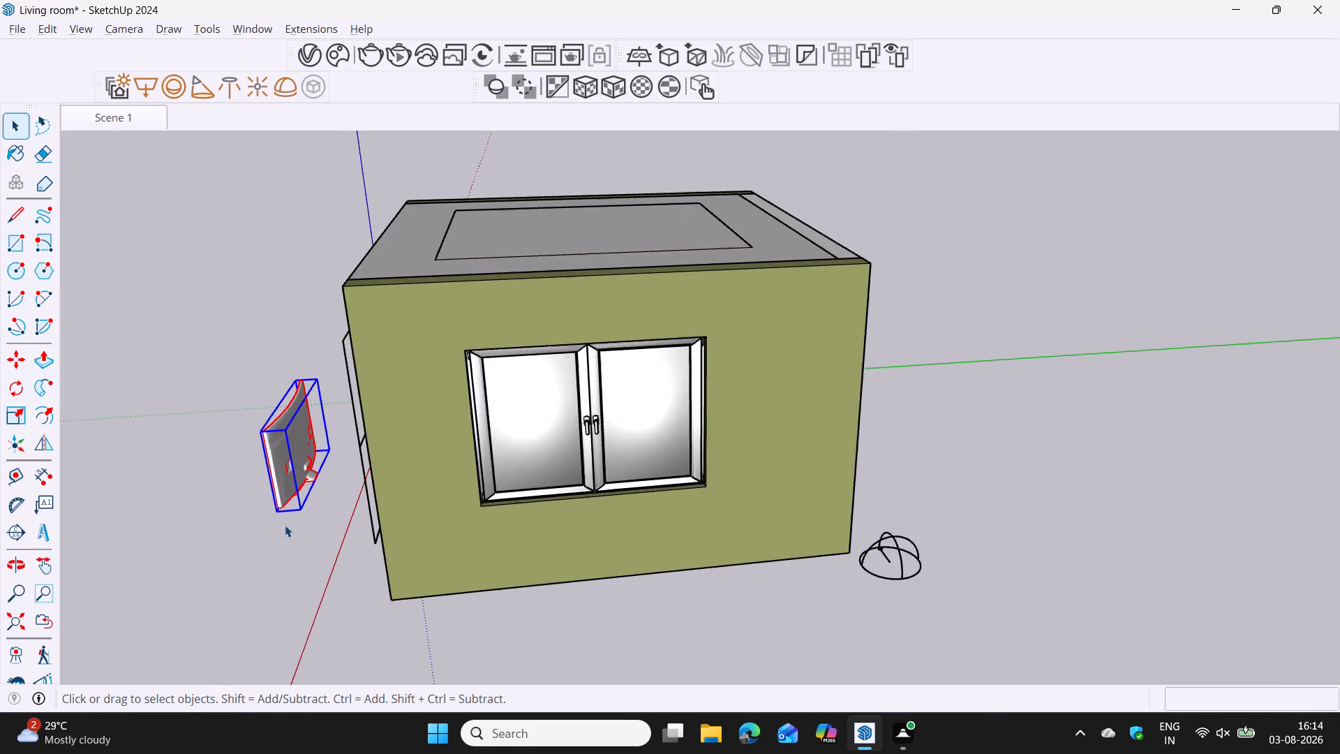
{"action": "scroll", "coordinate": [285, 525], "scroll_direction": "up", "scroll_amount": 6}
{"action": "middle_click_drag", "start_coordinate": [306, 509], "coordinate": [609, 478]}
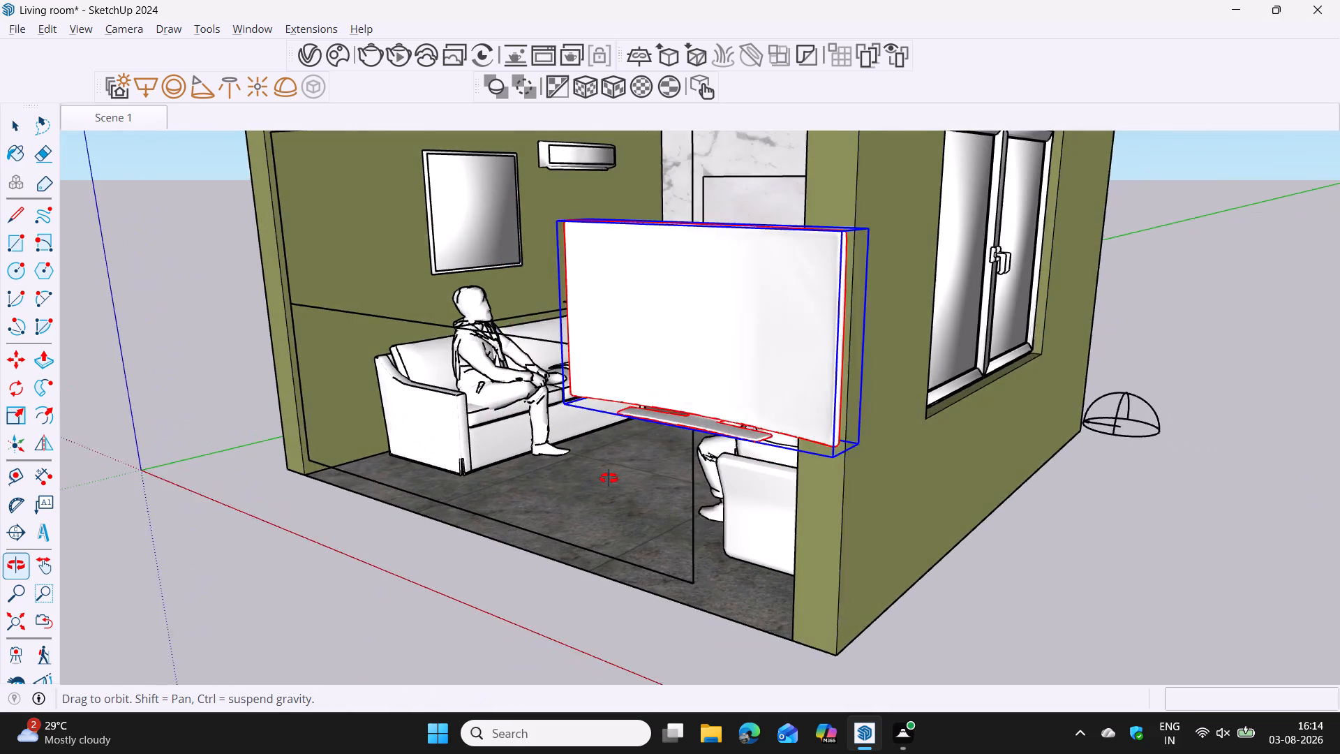
{"action": "middle_click_drag", "start_coordinate": [609, 478], "coordinate": [963, 482]}
{"action": "scroll", "coordinate": [986, 397], "scroll_direction": "up", "scroll_amount": 3}
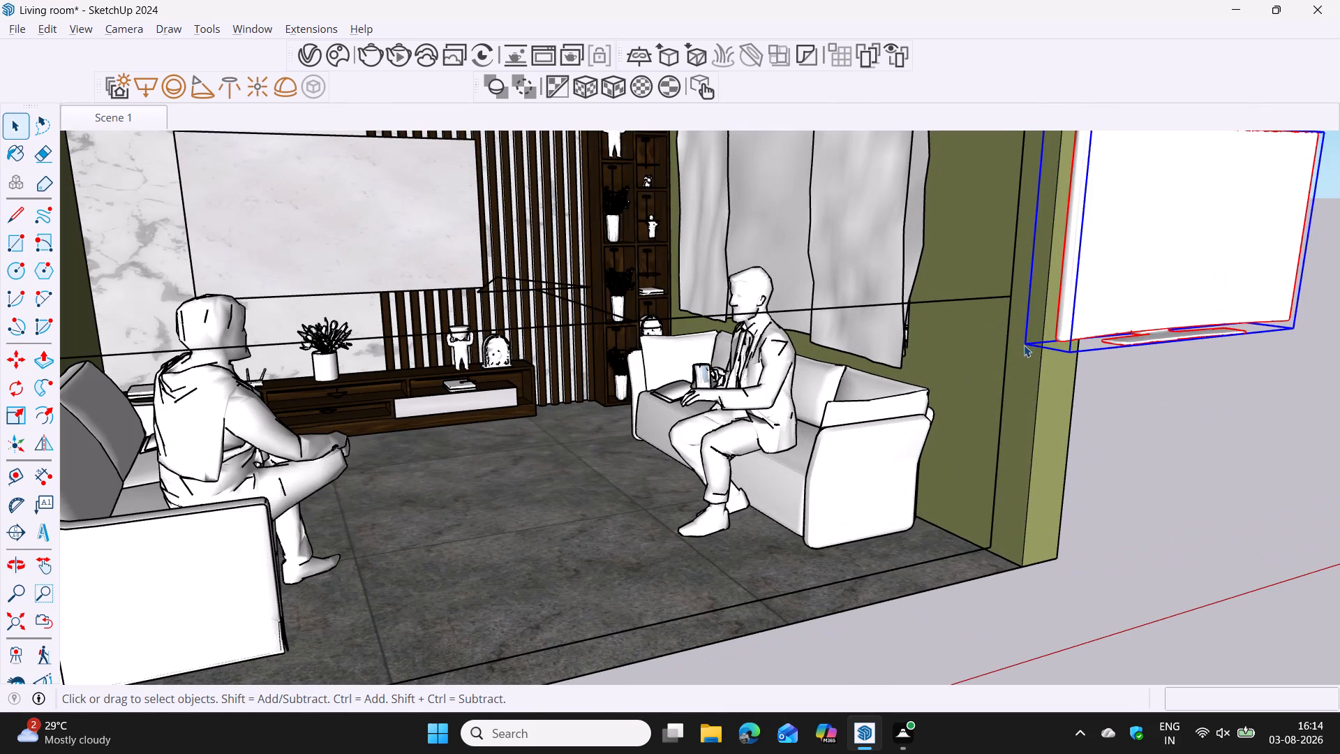
{"action": "key", "text": "m"}
{"action": "left_click", "coordinate": [1029, 346]}
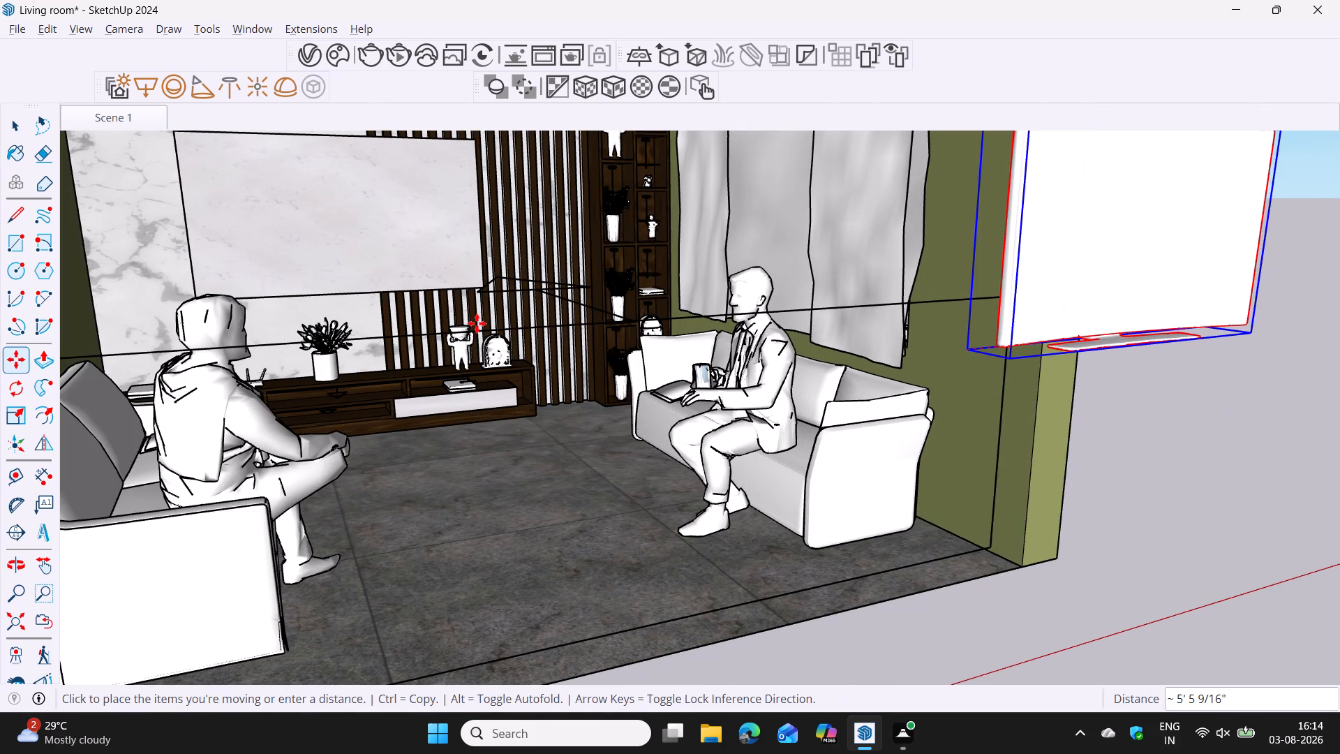
{"action": "middle_click_drag", "start_coordinate": [267, 279], "coordinate": [272, 279]}
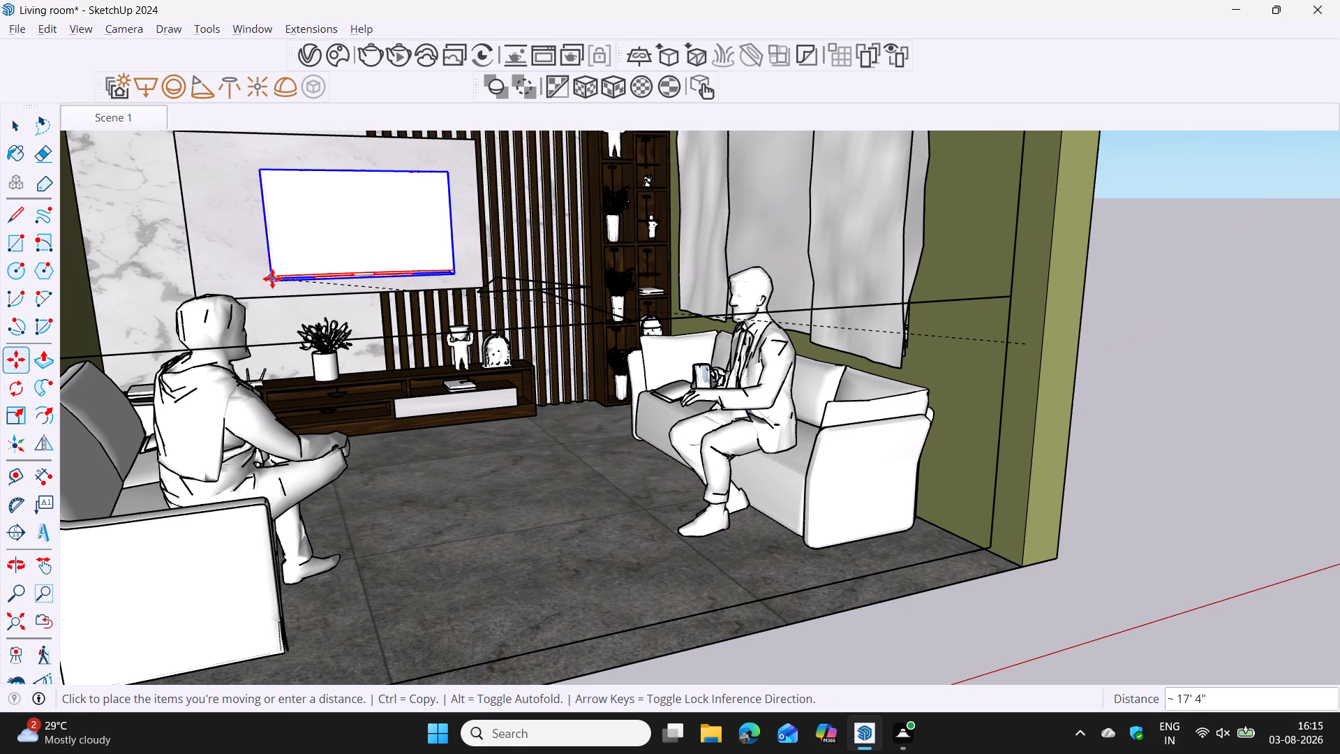
{"action": "middle_click_drag", "start_coordinate": [272, 279], "coordinate": [203, 286]}
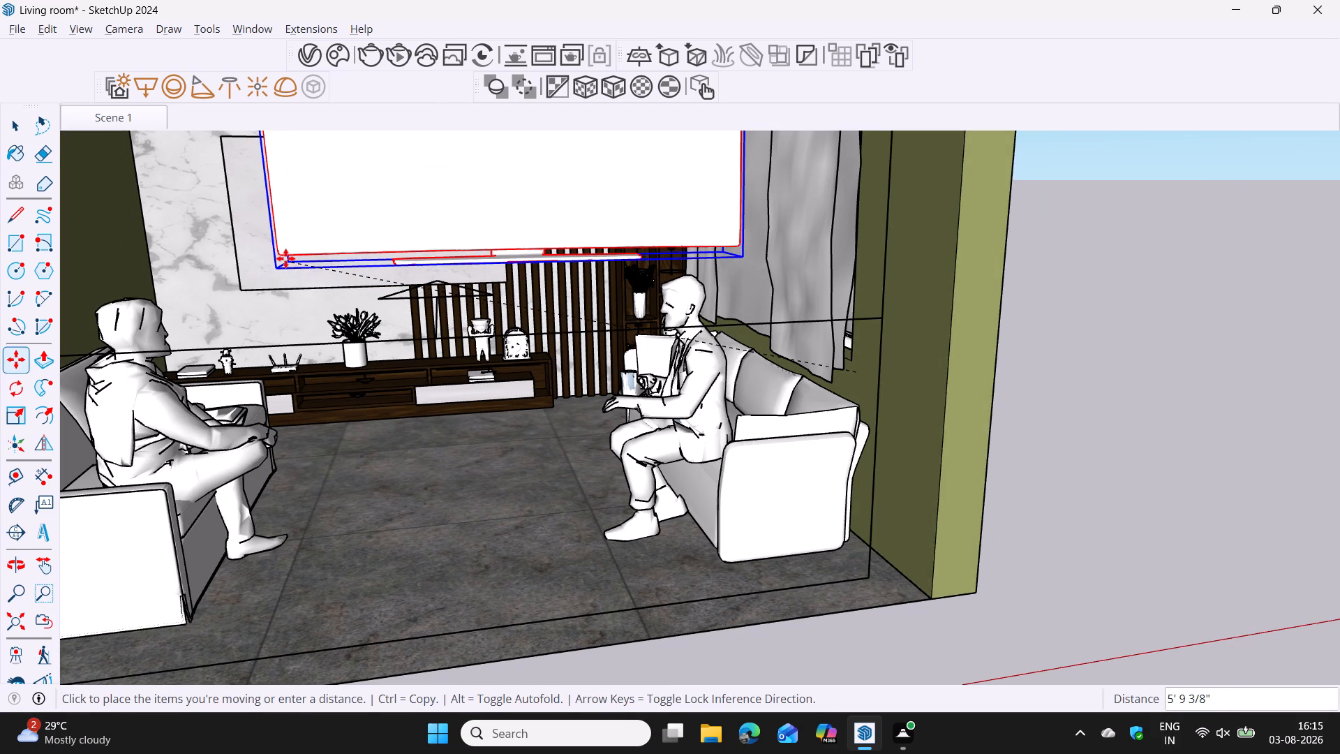
{"action": "scroll", "coordinate": [277, 244], "scroll_direction": "up", "scroll_amount": 8}
{"action": "scroll", "coordinate": [277, 244], "scroll_direction": "down", "scroll_amount": 1}
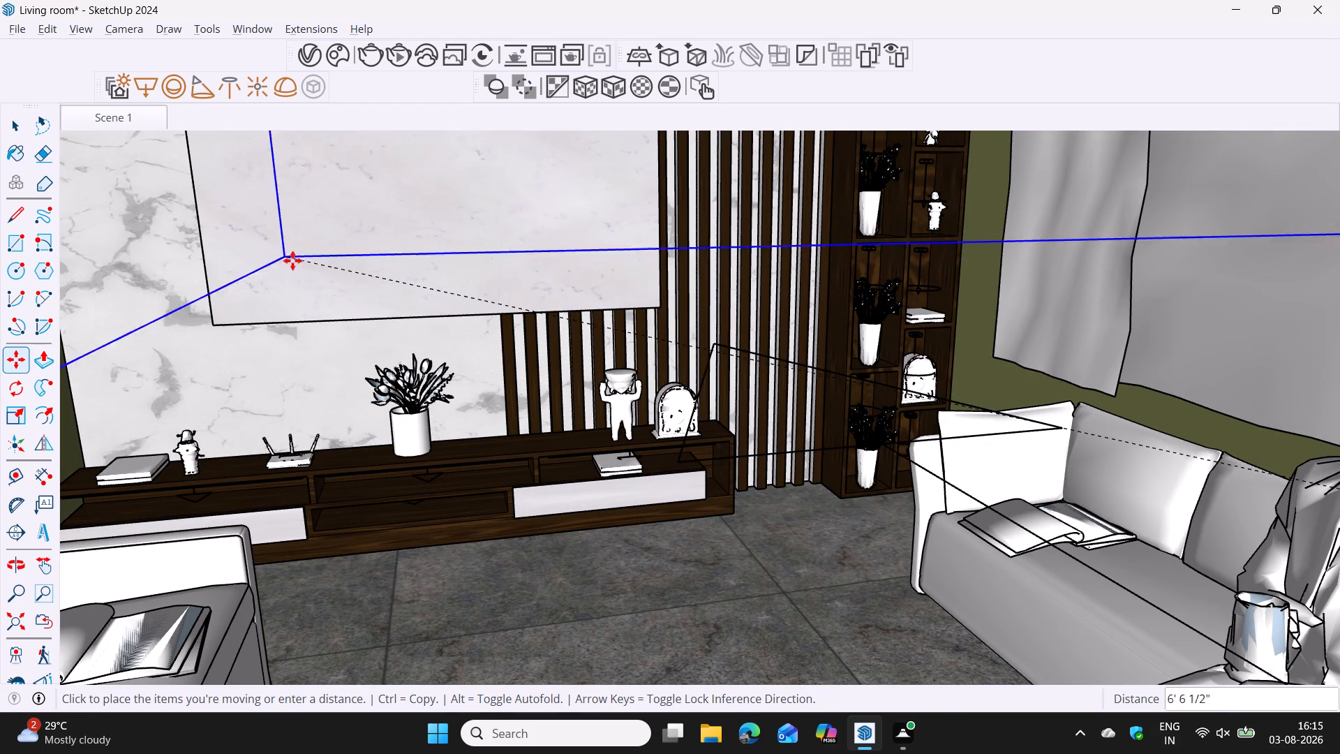
{"action": "left_click", "coordinate": [292, 261]}
Move the TV about 13' 5 1/2" along the green axis toward the marble TV wall.
{"action": "scroll", "coordinate": [313, 286], "scroll_direction": "down", "scroll_amount": 2}
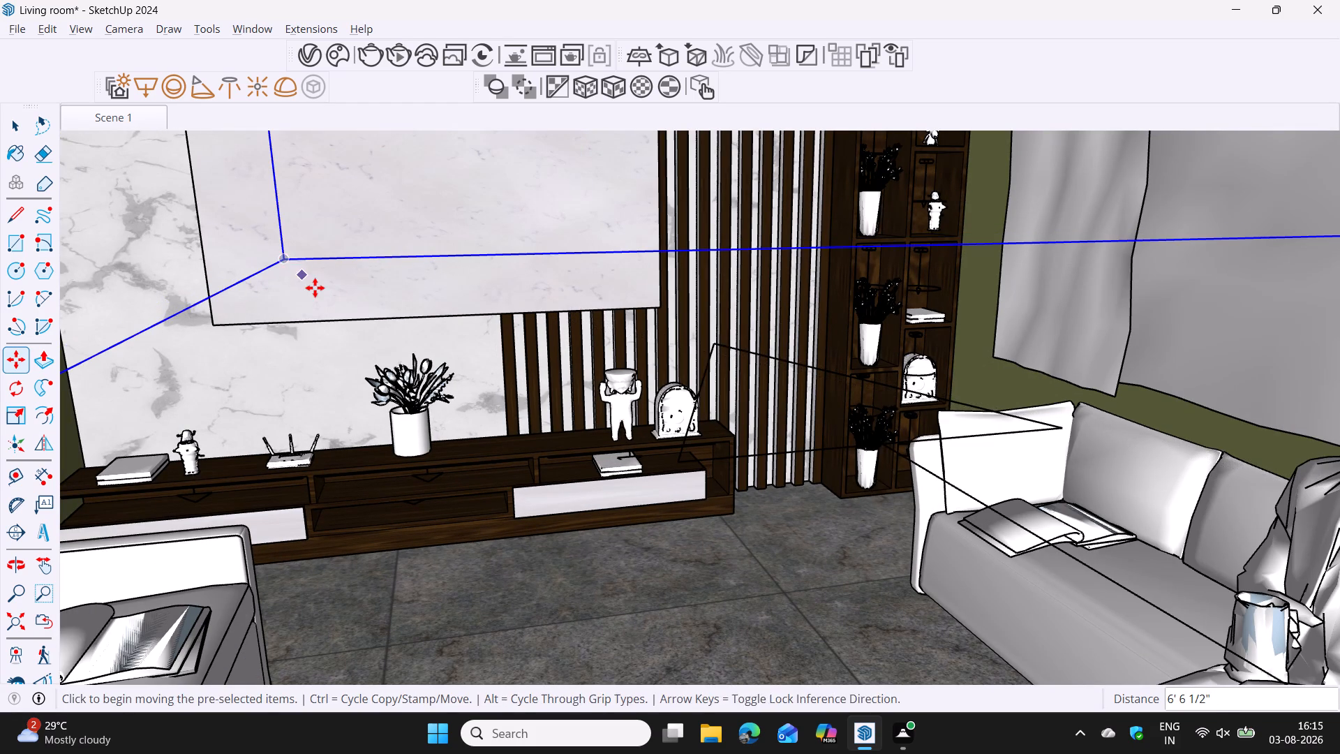
{"action": "scroll", "coordinate": [315, 288], "scroll_direction": "down", "scroll_amount": 11}
{"action": "middle_click_drag", "start_coordinate": [367, 316], "coordinate": [442, 330]}
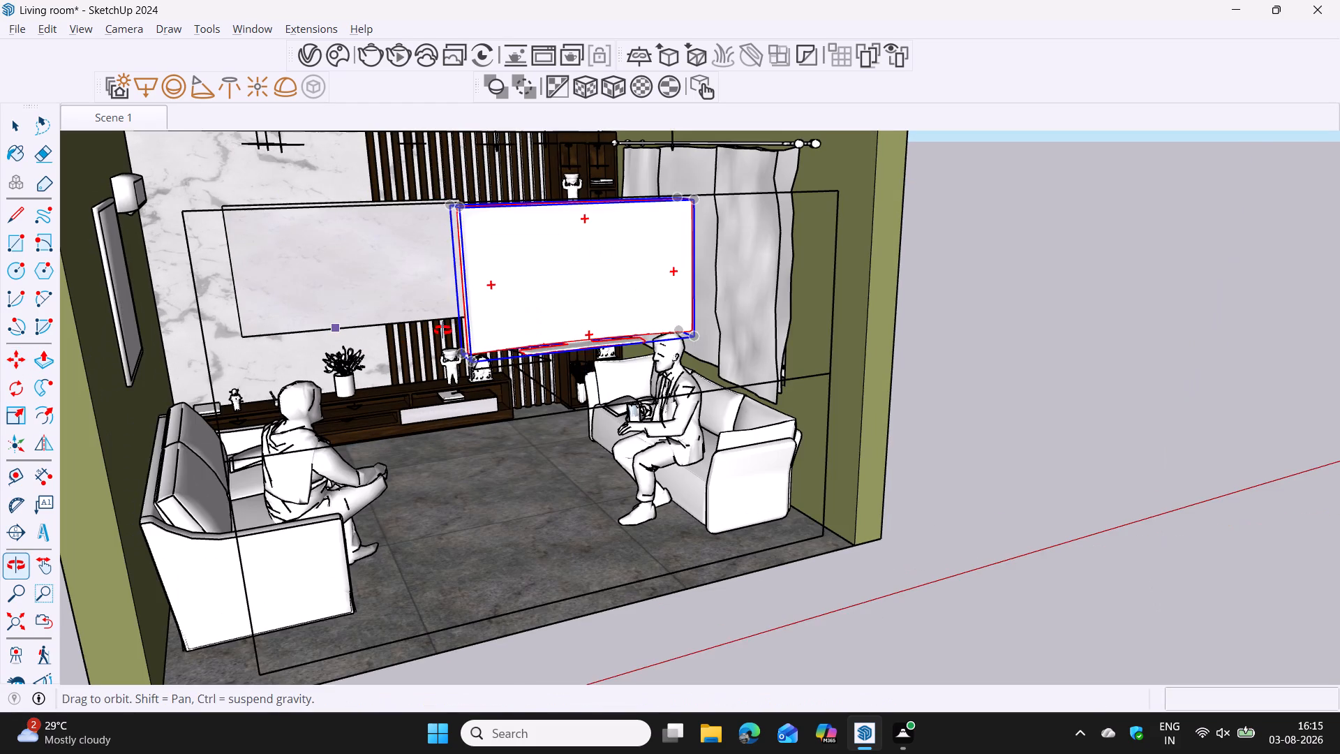
{"action": "middle_click_drag", "start_coordinate": [442, 330], "coordinate": [453, 332]}
{"action": "scroll", "coordinate": [454, 349], "scroll_direction": "up", "scroll_amount": 8}
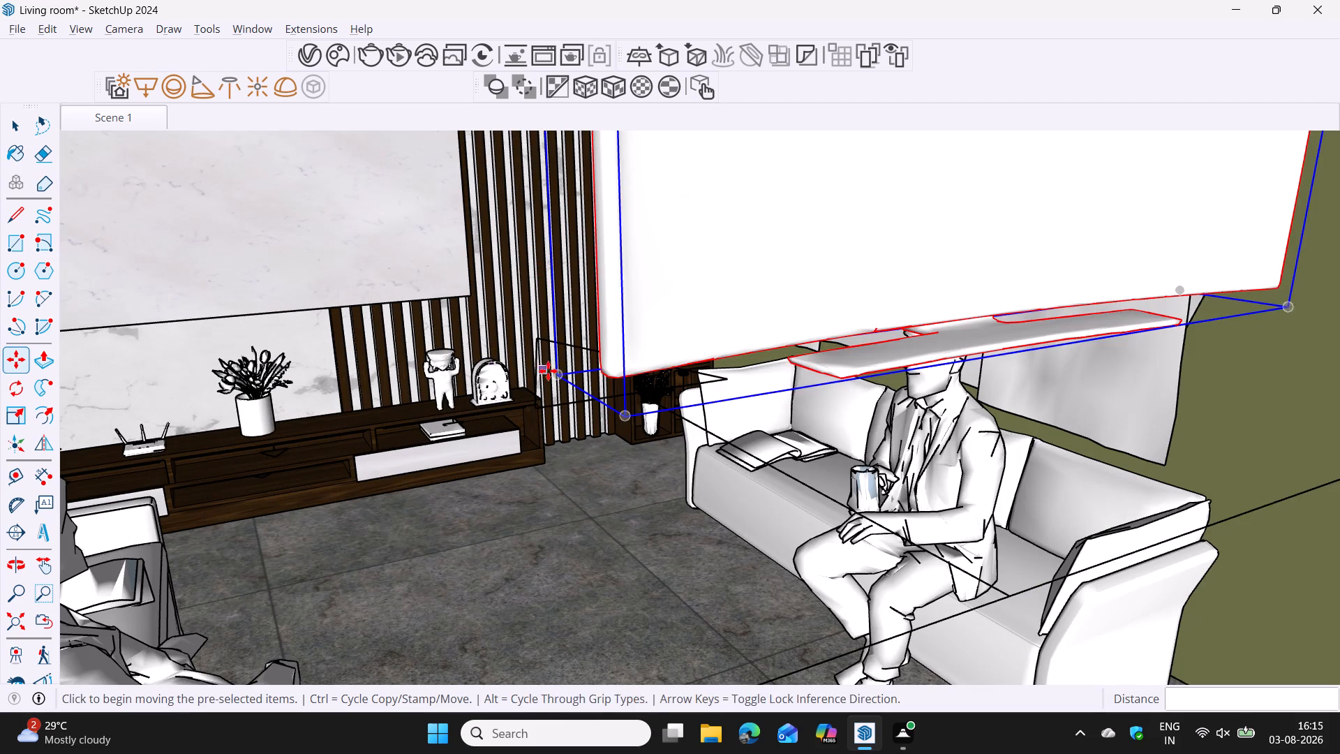
{"action": "left_click", "coordinate": [552, 373]}
{"action": "scroll", "coordinate": [307, 290], "scroll_direction": "down", "scroll_amount": 4}
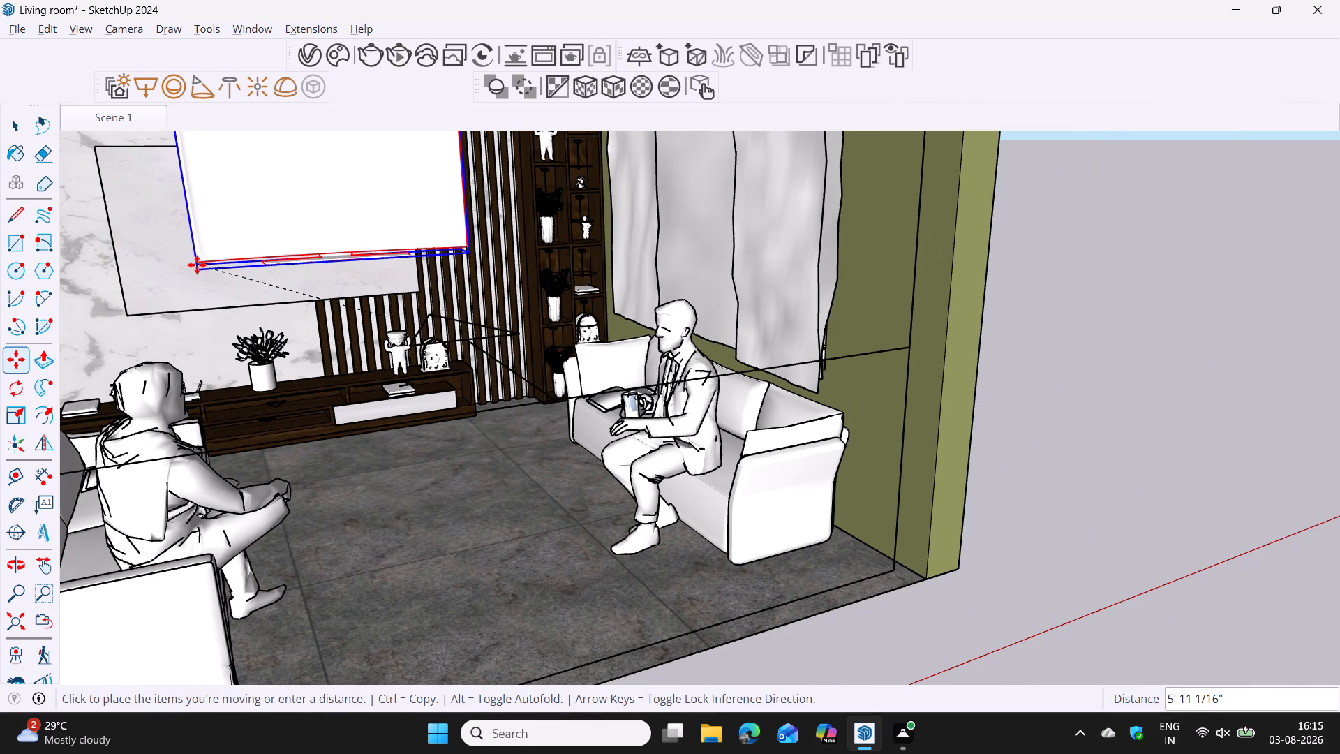
{"action": "key", "text": "Left"}
{"action": "left_click", "coordinate": [185, 281]}
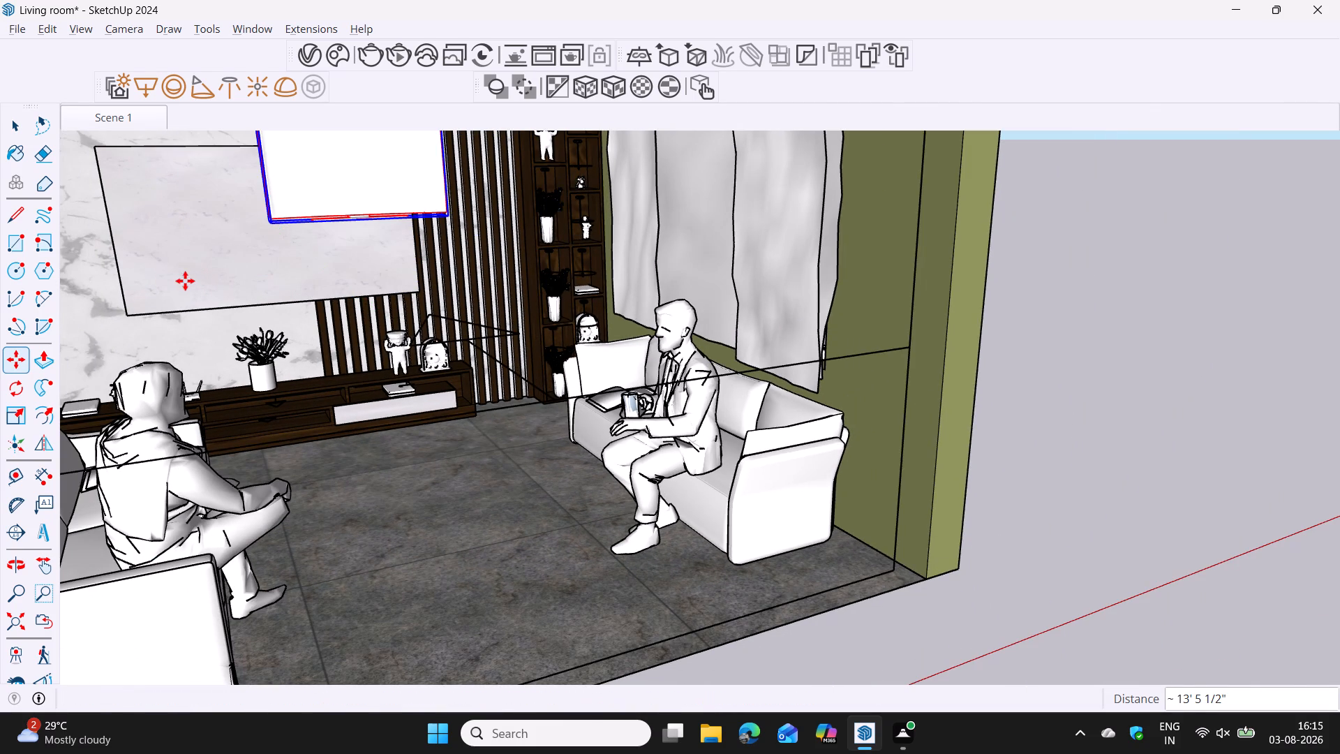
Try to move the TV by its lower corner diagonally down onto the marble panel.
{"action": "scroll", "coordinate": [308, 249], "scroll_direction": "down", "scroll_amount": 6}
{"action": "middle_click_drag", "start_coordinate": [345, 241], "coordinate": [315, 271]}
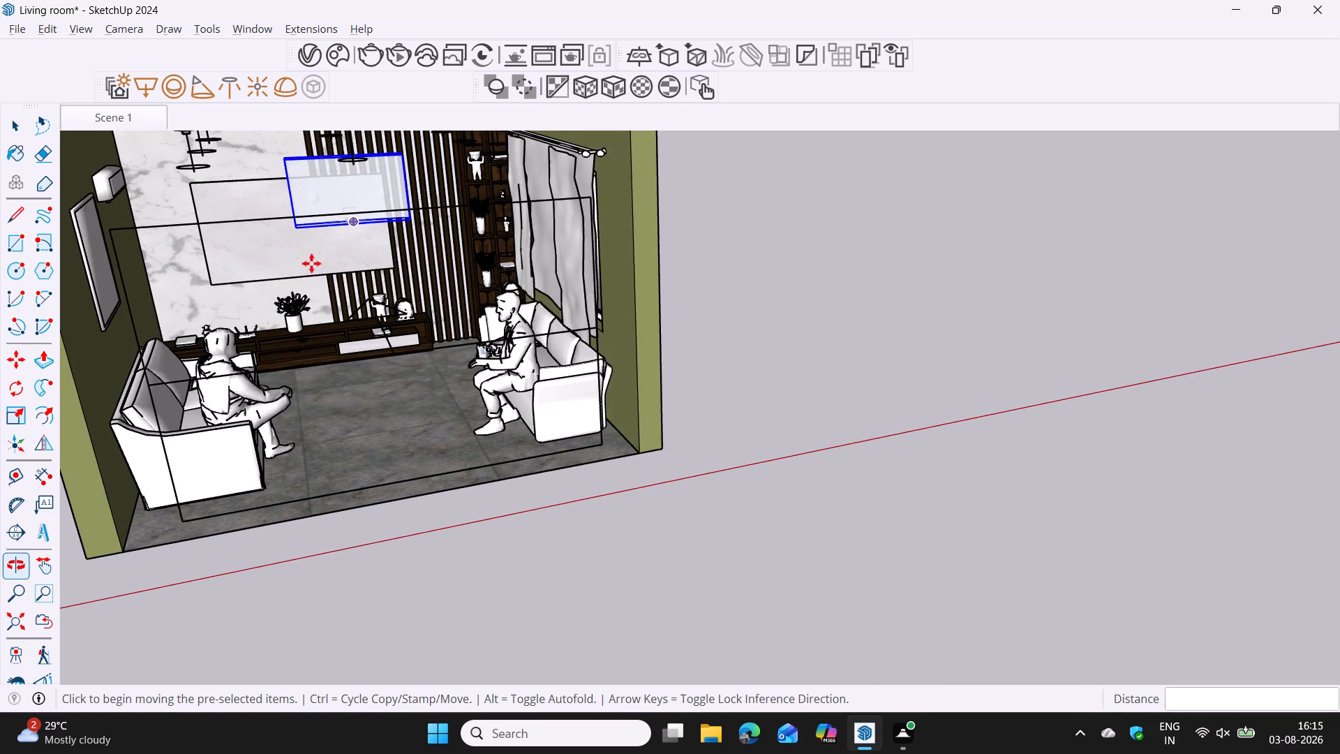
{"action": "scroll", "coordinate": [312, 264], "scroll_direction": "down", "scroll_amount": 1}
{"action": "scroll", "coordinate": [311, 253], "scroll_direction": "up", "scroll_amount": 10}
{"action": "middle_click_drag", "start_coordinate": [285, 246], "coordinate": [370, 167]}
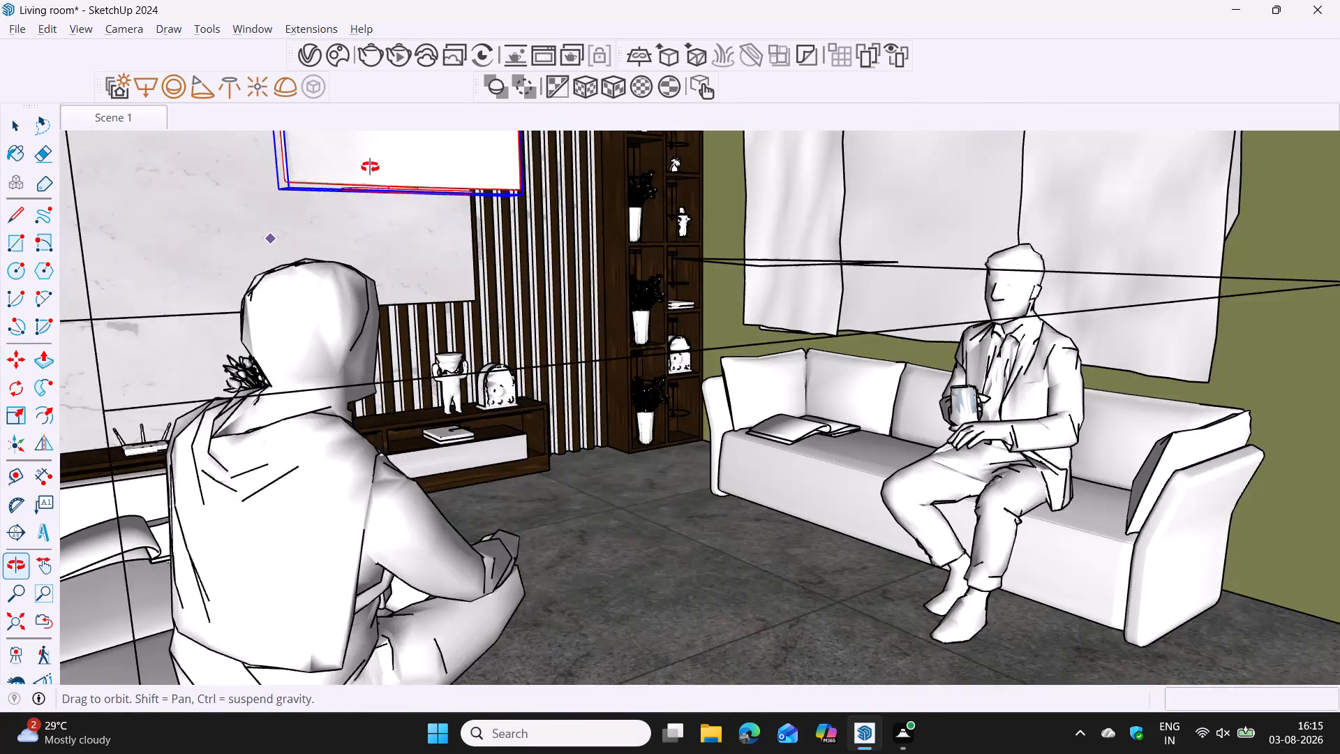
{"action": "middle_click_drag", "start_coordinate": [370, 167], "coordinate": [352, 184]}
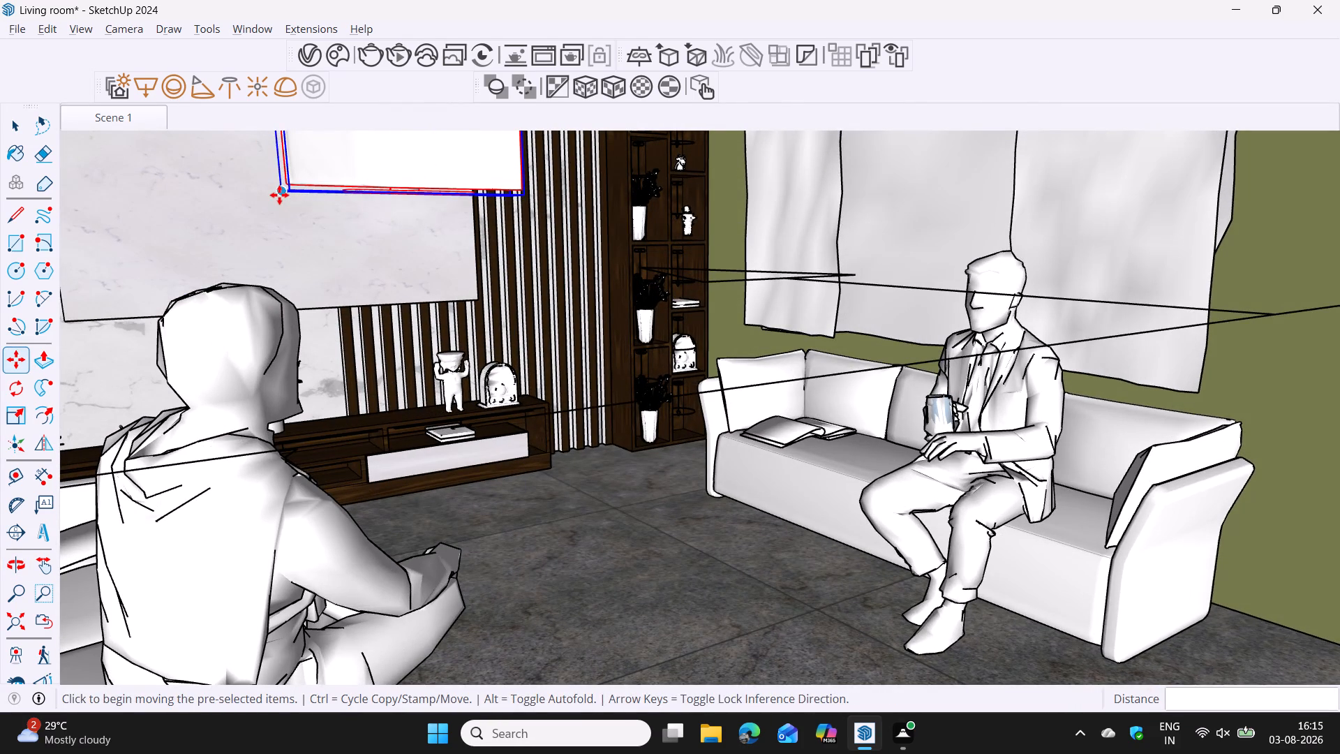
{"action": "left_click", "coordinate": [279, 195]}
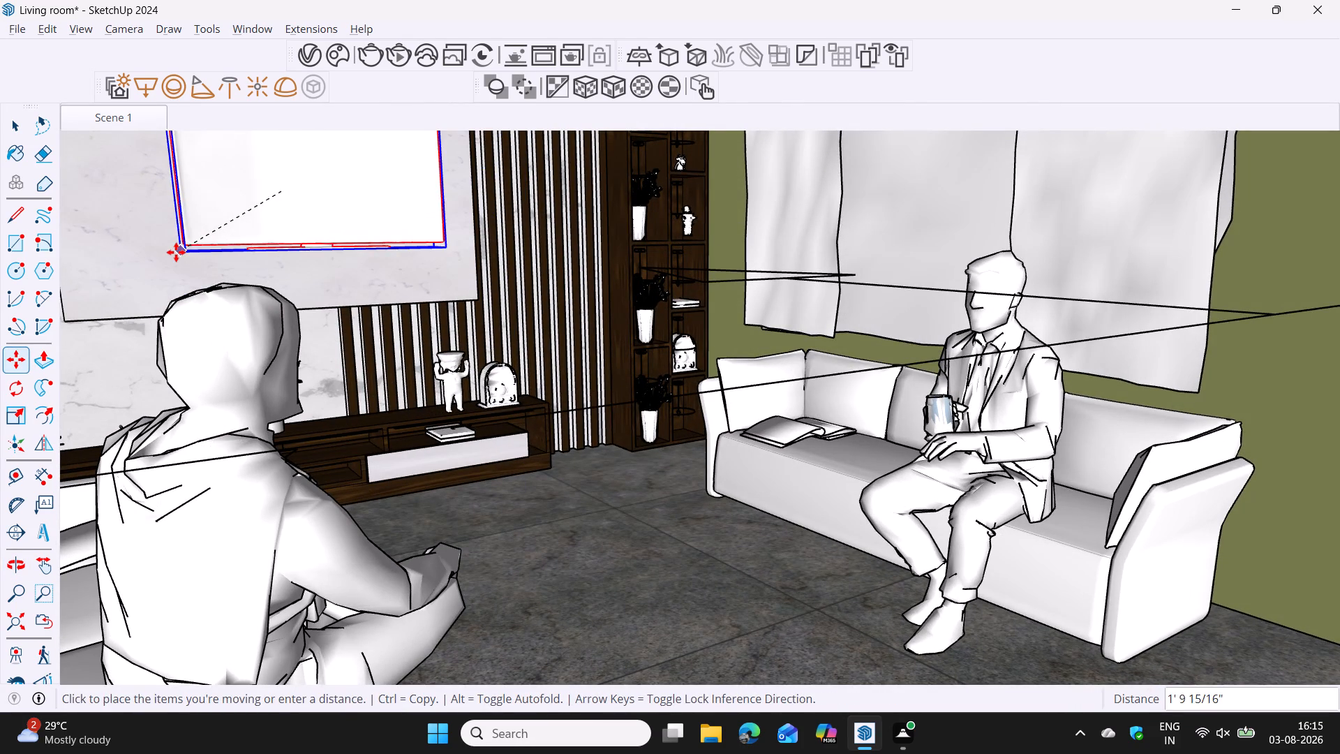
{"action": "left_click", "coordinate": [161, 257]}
Examine the TV's placement on the marble panel from several angles and in the Scene 1 view.
{"action": "scroll", "coordinate": [333, 232], "scroll_direction": "down", "scroll_amount": 6}
{"action": "scroll", "coordinate": [424, 260], "scroll_direction": "down", "scroll_amount": 3}
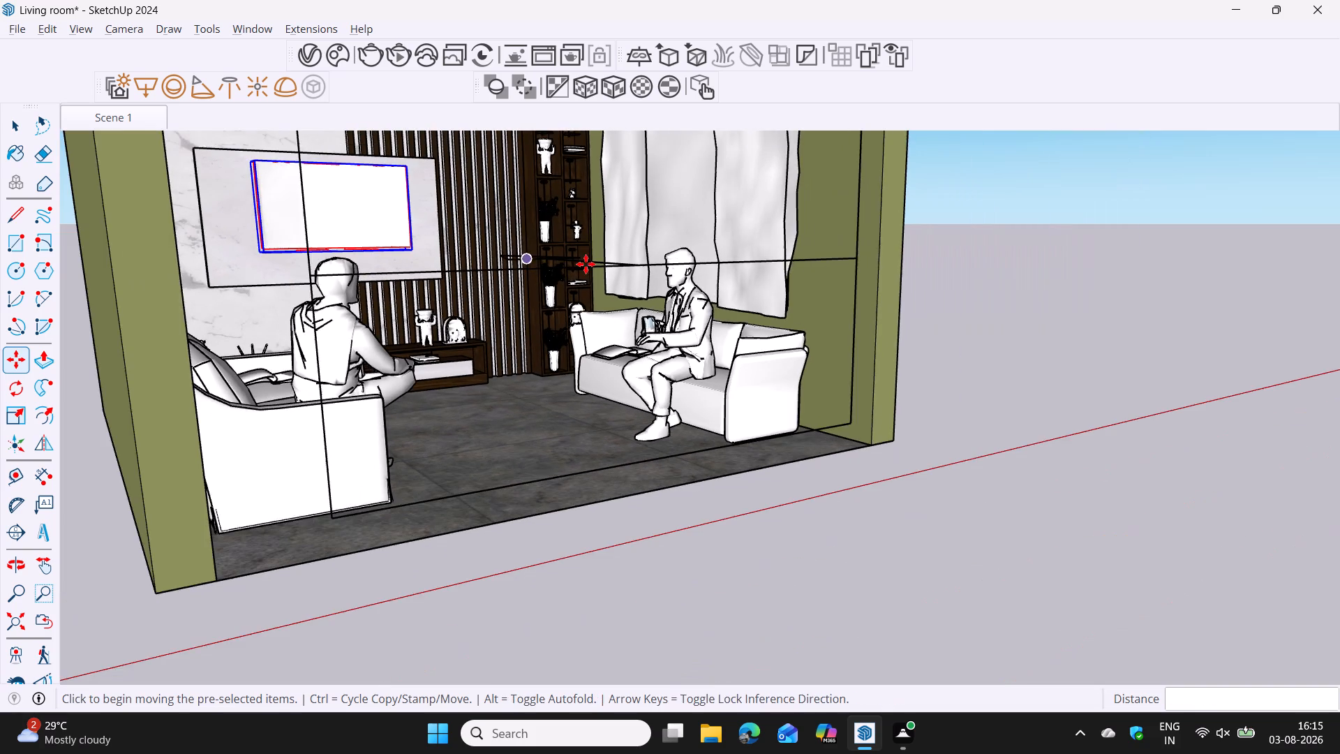
{"action": "middle_click_drag", "start_coordinate": [599, 264], "coordinate": [634, 242], "text": "shift"}
{"action": "middle_click_drag", "start_coordinate": [652, 251], "coordinate": [542, 283]}
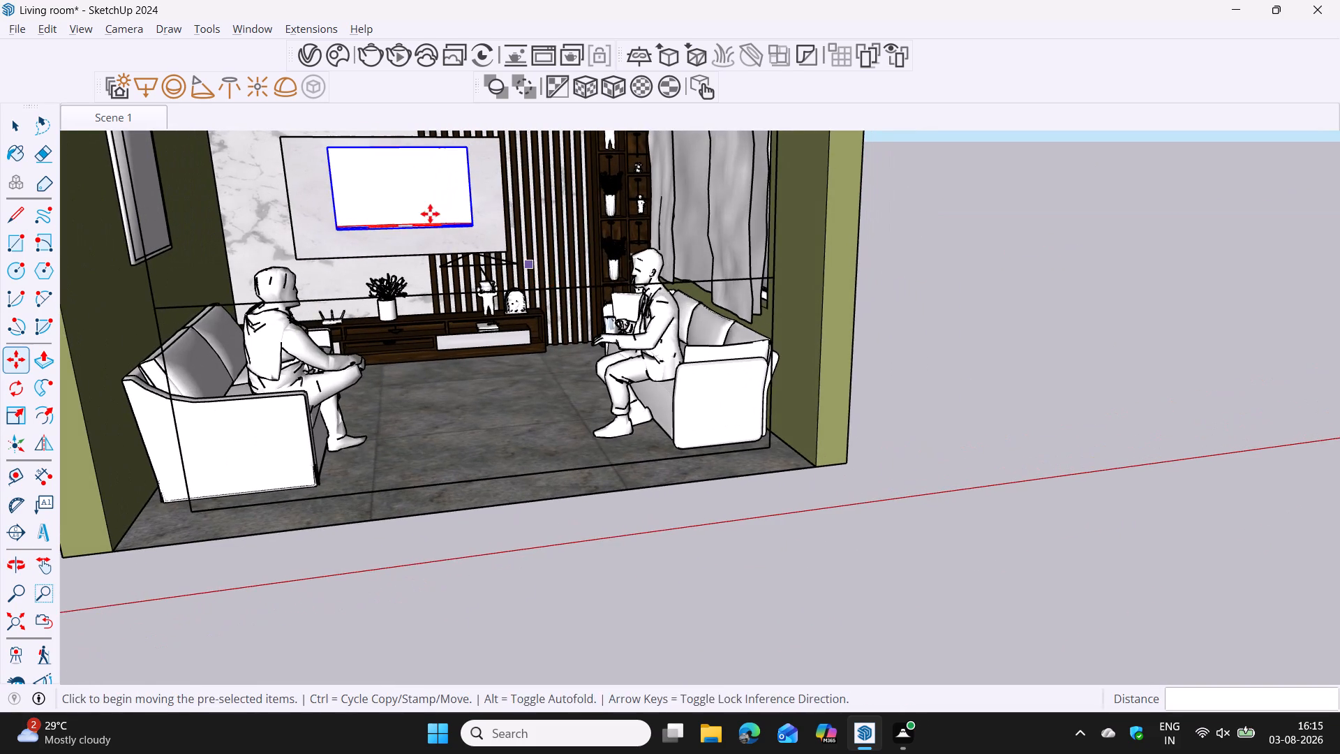
{"action": "scroll", "coordinate": [421, 209], "scroll_direction": "down", "scroll_amount": 3}
{"action": "middle_click_drag", "start_coordinate": [486, 198], "coordinate": [551, 242], "text": "shift"}
{"action": "scroll", "coordinate": [519, 241], "scroll_direction": "up", "scroll_amount": 7}
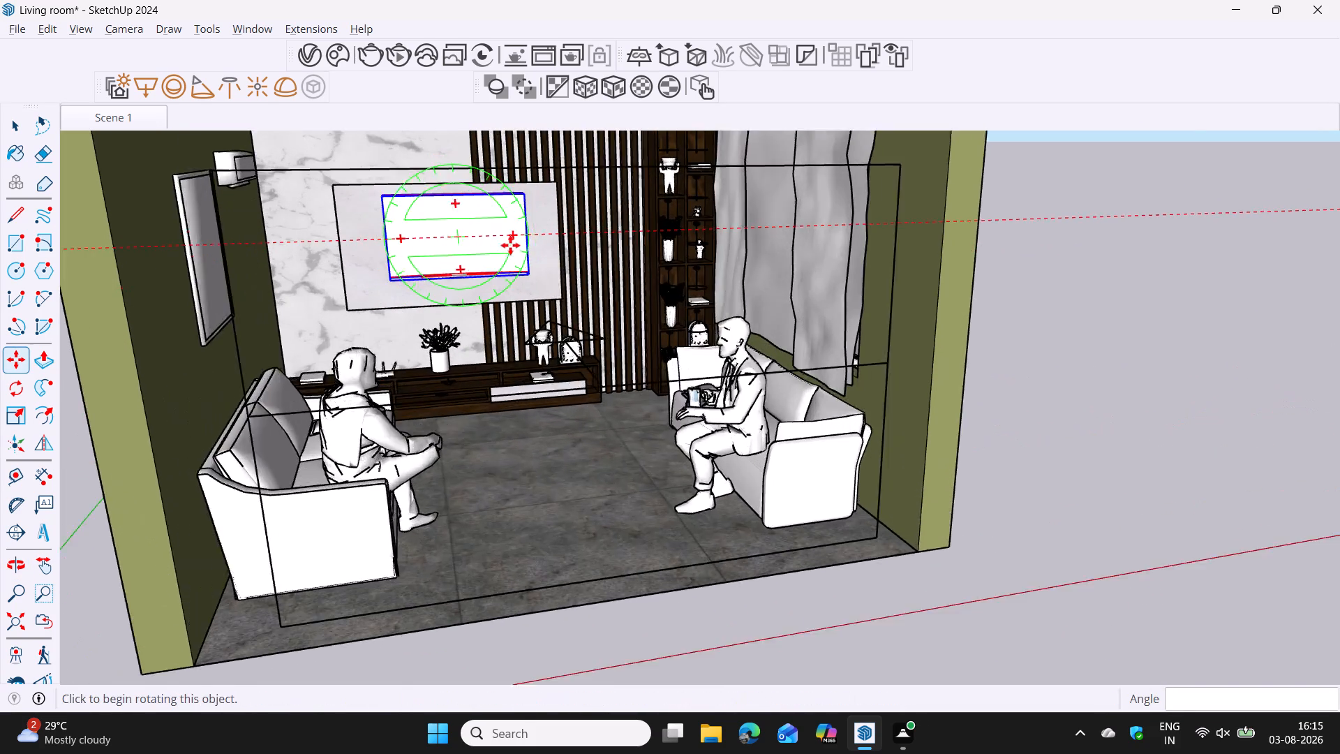
{"action": "scroll", "coordinate": [525, 262], "scroll_direction": "up", "scroll_amount": 2}
{"action": "scroll", "coordinate": [537, 275], "scroll_direction": "down", "scroll_amount": 4}
{"action": "middle_click_drag", "start_coordinate": [547, 309], "coordinate": [554, 289], "text": "shift"}
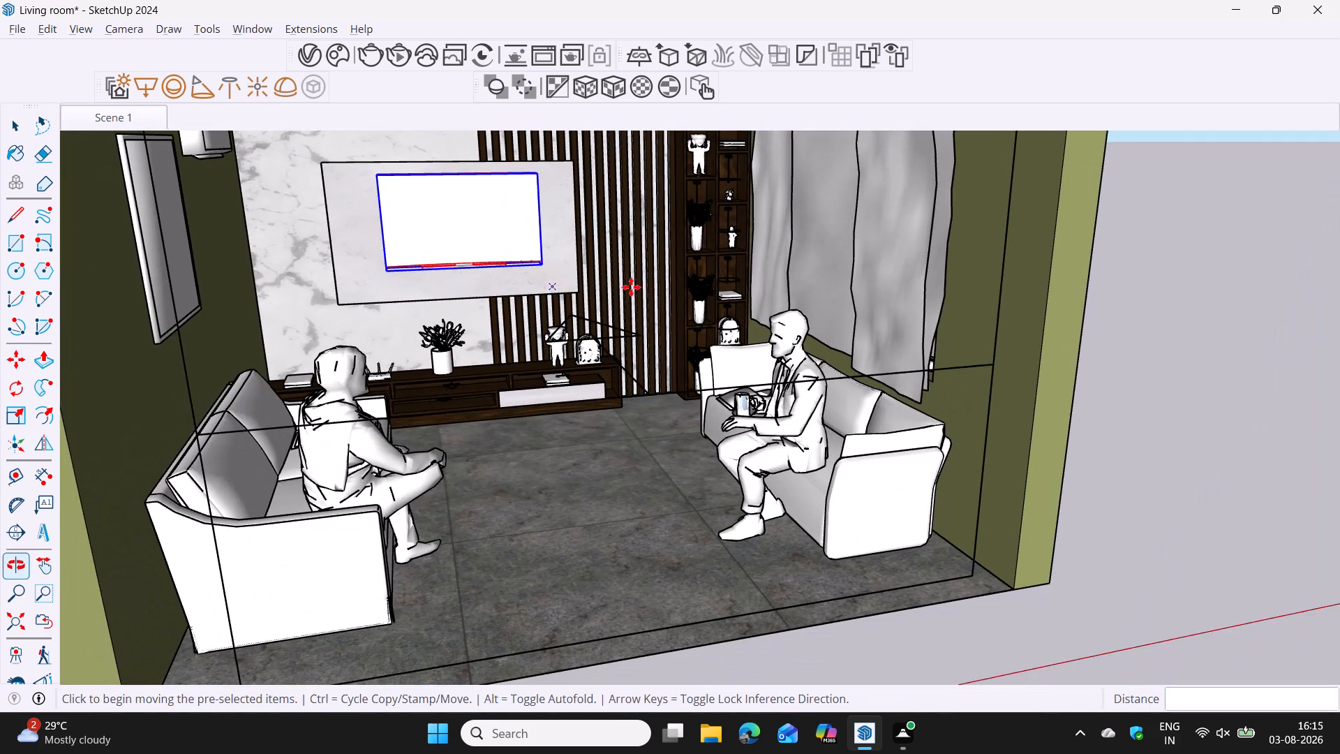
{"action": "left_click", "coordinate": [119, 119]}
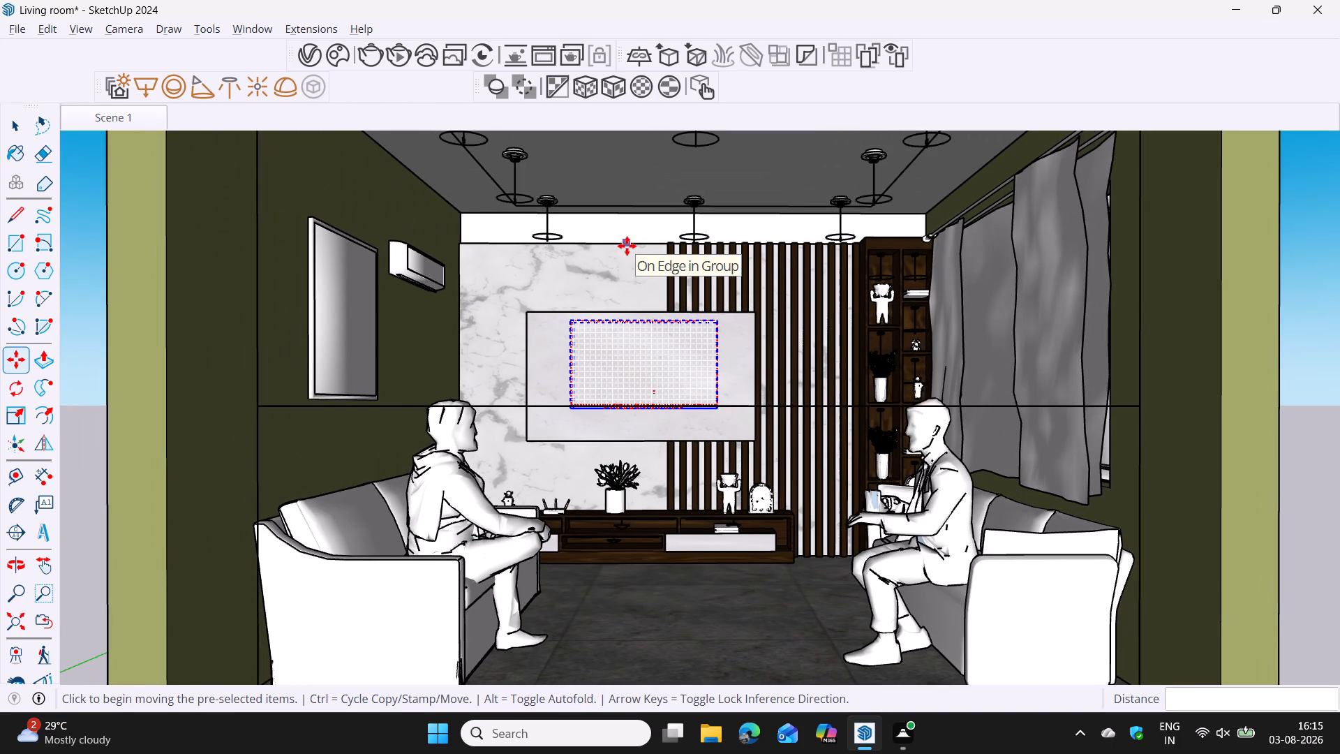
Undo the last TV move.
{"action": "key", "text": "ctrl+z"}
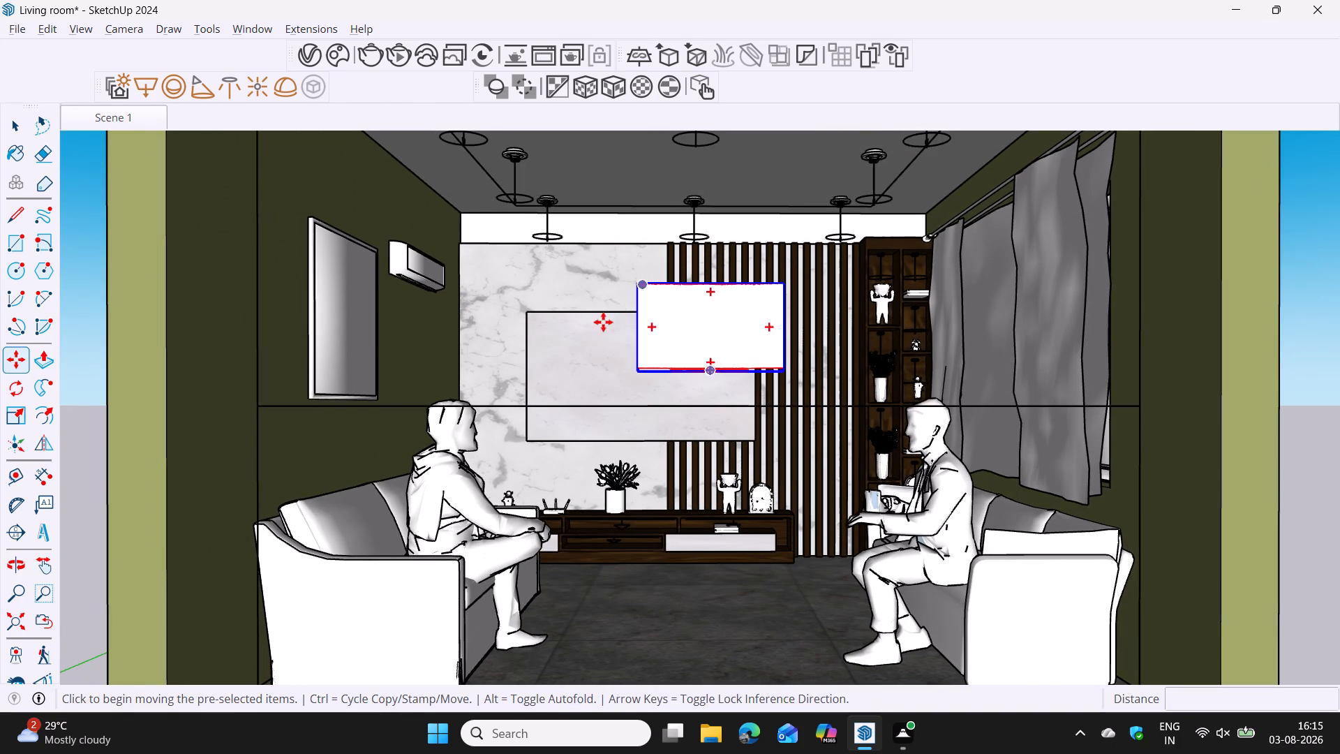
Examine the TV's position relative to the marble panel from below, from the side and from outside the room.
{"action": "middle_click_drag", "start_coordinate": [590, 318], "coordinate": [702, 327]}
{"action": "scroll", "coordinate": [643, 347], "scroll_direction": "up", "scroll_amount": 2}
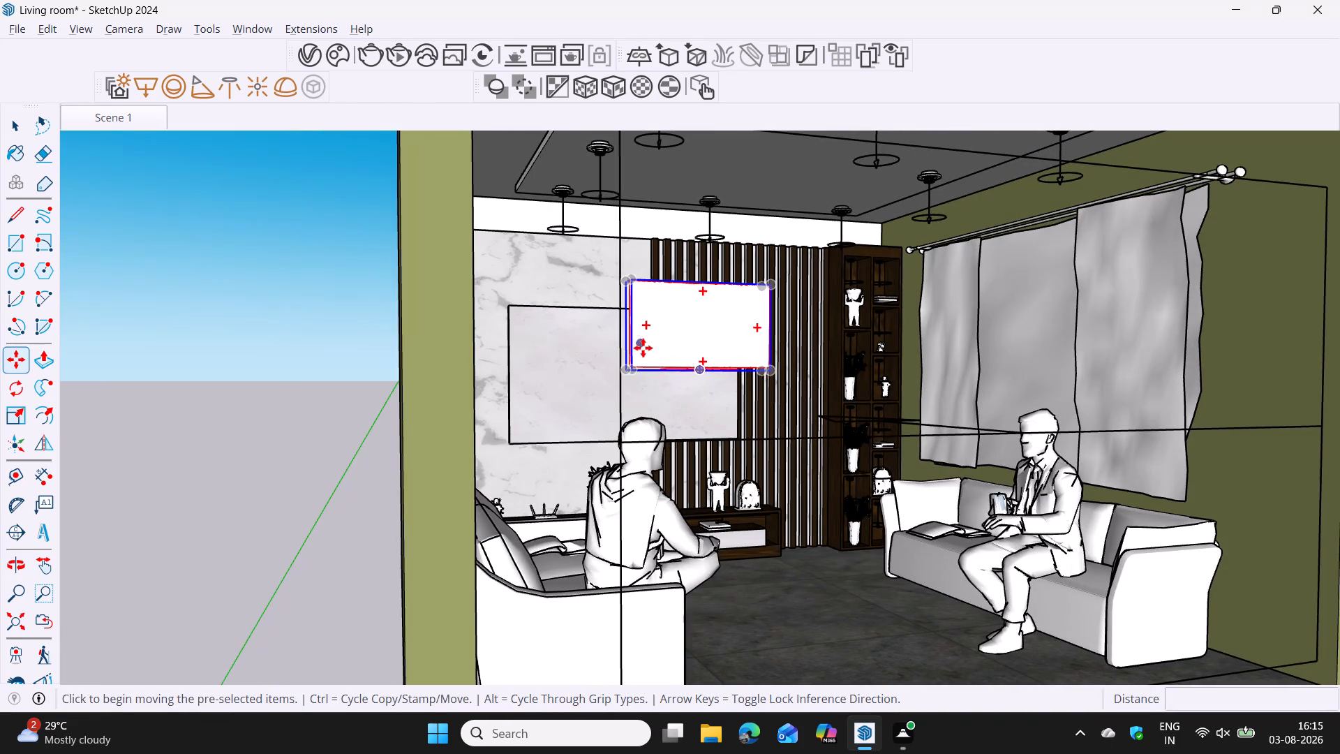
{"action": "scroll", "coordinate": [643, 348], "scroll_direction": "up", "scroll_amount": 1}
{"action": "middle_click_drag", "start_coordinate": [715, 365], "coordinate": [651, 195]}
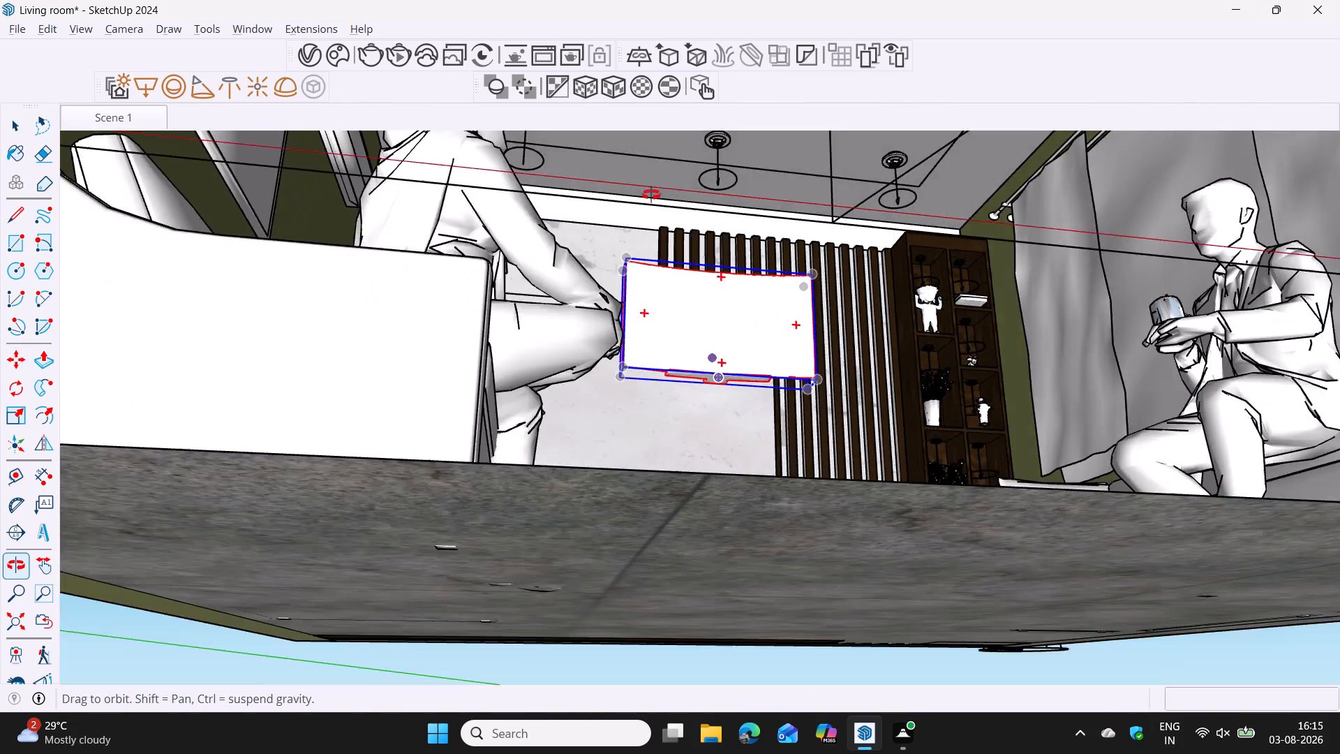
{"action": "middle_click_drag", "start_coordinate": [651, 195], "coordinate": [623, 327]}
{"action": "scroll", "coordinate": [676, 355], "scroll_direction": "up", "scroll_amount": 8}
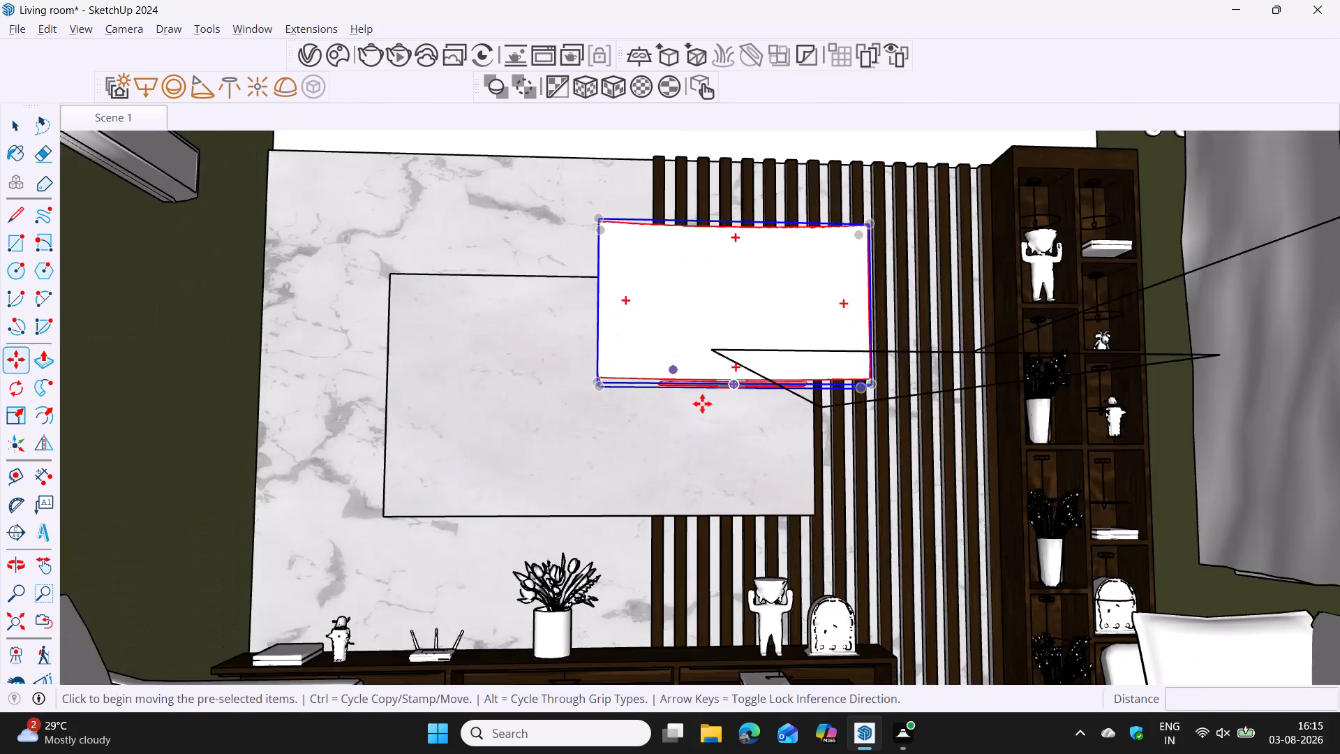
{"action": "middle_click_drag", "start_coordinate": [720, 401], "coordinate": [872, 345]}
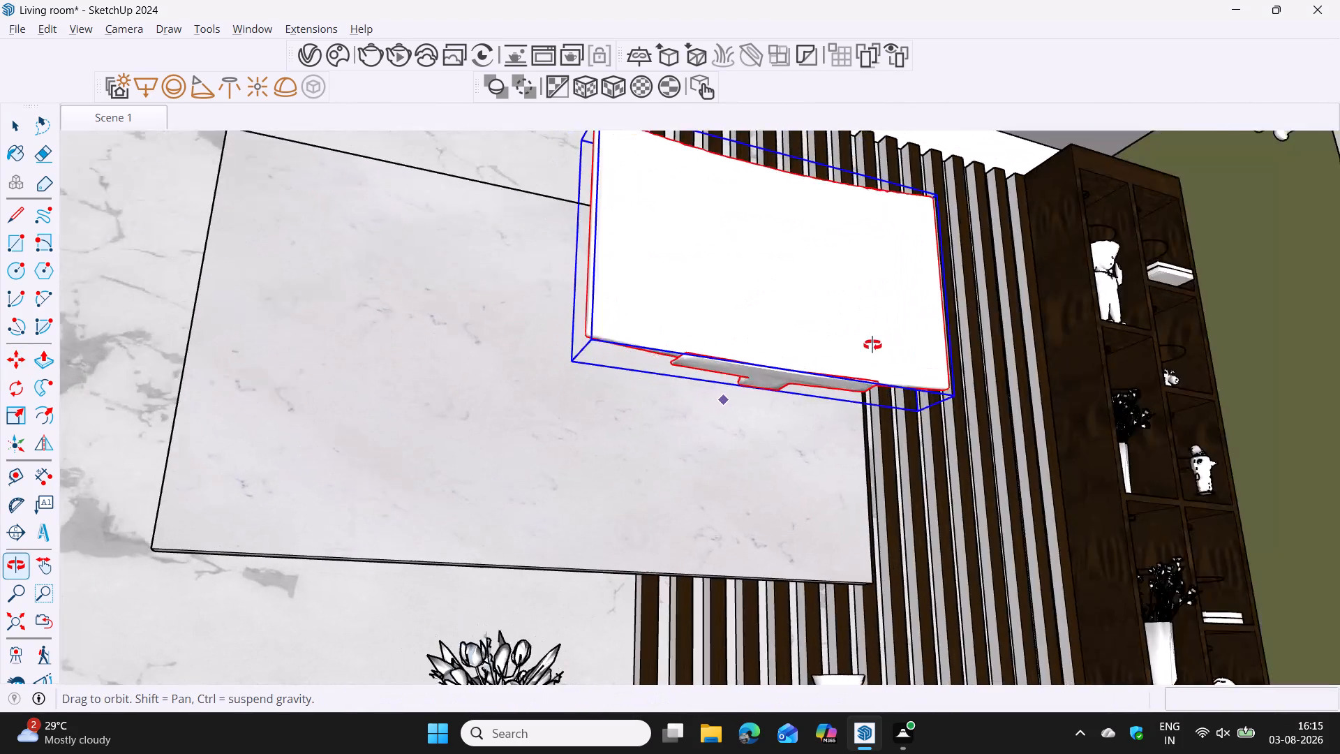
{"action": "middle_click_drag", "start_coordinate": [872, 345], "coordinate": [935, 468]}
{"action": "scroll", "coordinate": [747, 212], "scroll_direction": "down", "scroll_amount": 5}
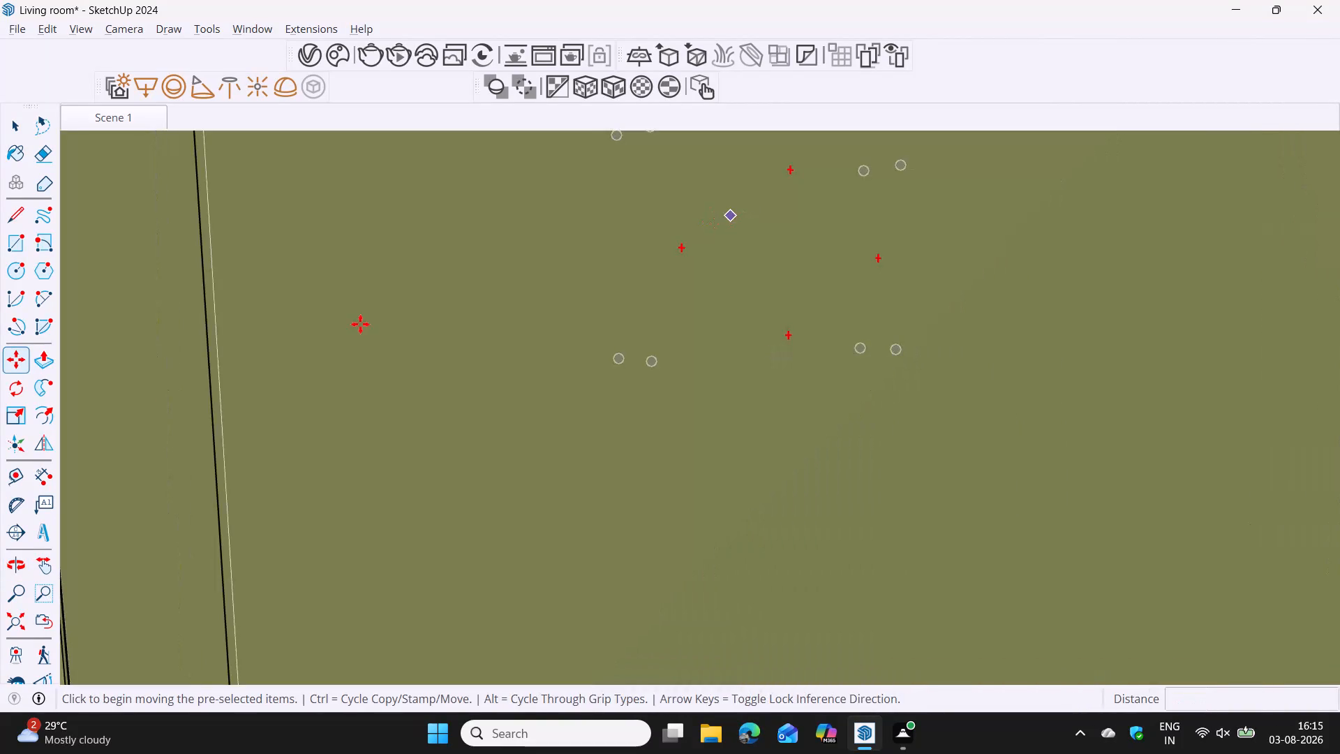
{"action": "left_click", "coordinate": [17, 622]}
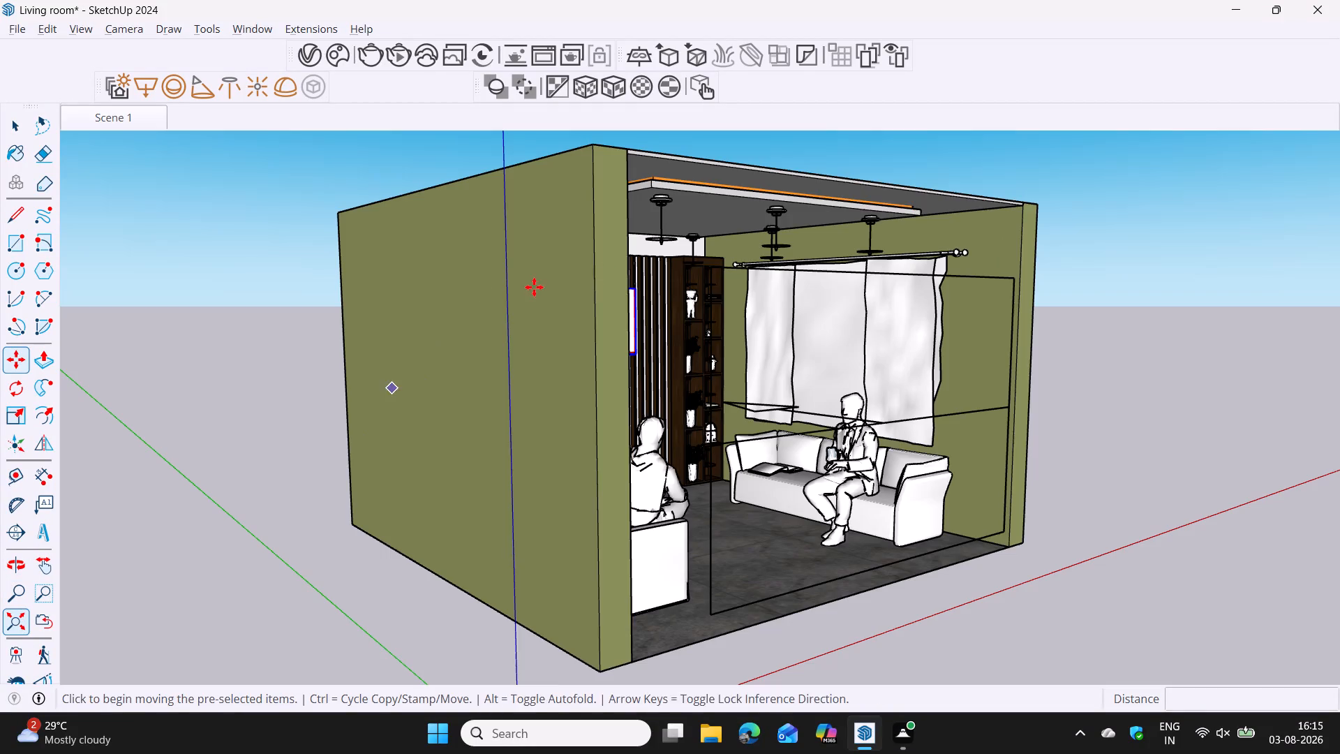
{"action": "middle_click_drag", "start_coordinate": [759, 341], "coordinate": [600, 361]}
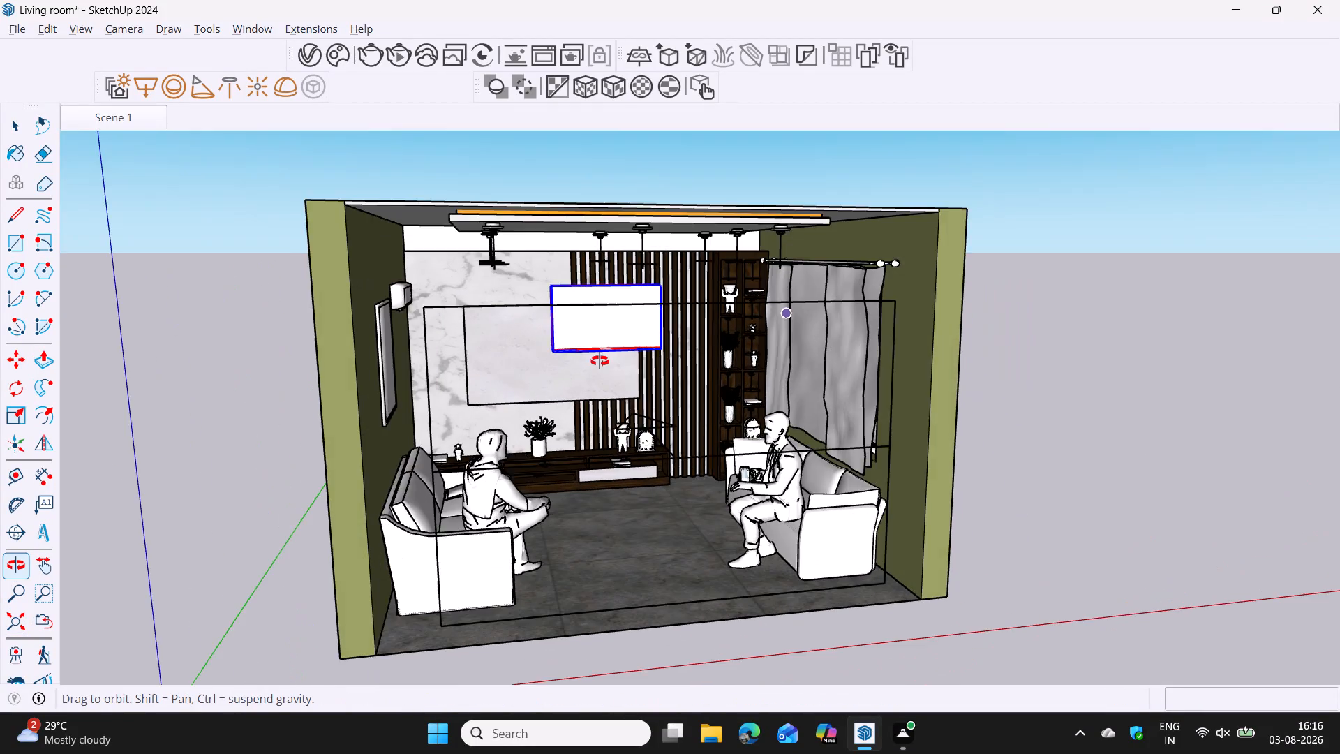
{"action": "middle_click_drag", "start_coordinate": [600, 361], "coordinate": [618, 328]}
{"action": "scroll", "coordinate": [576, 348], "scroll_direction": "up", "scroll_amount": 2}
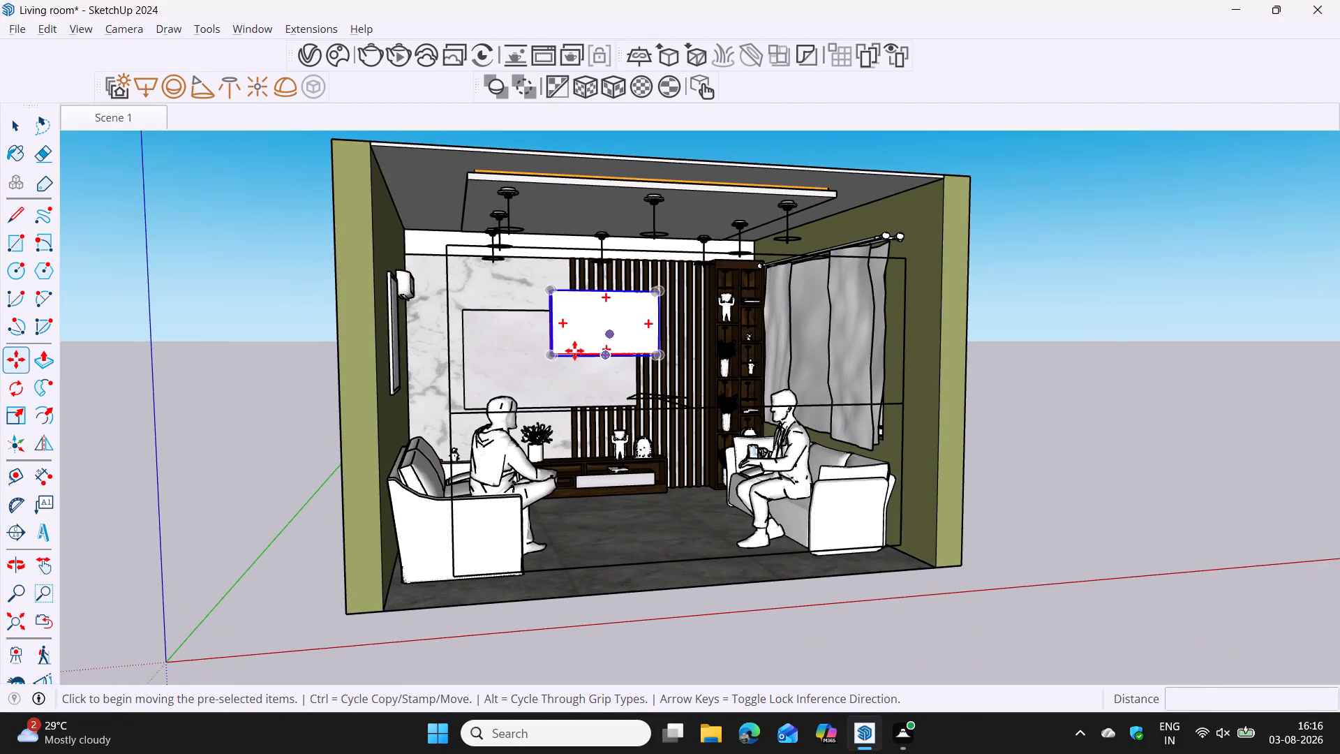
{"action": "scroll", "coordinate": [574, 350], "scroll_direction": "up", "scroll_amount": 6}
{"action": "middle_click_drag", "start_coordinate": [539, 351], "coordinate": [567, 369]}
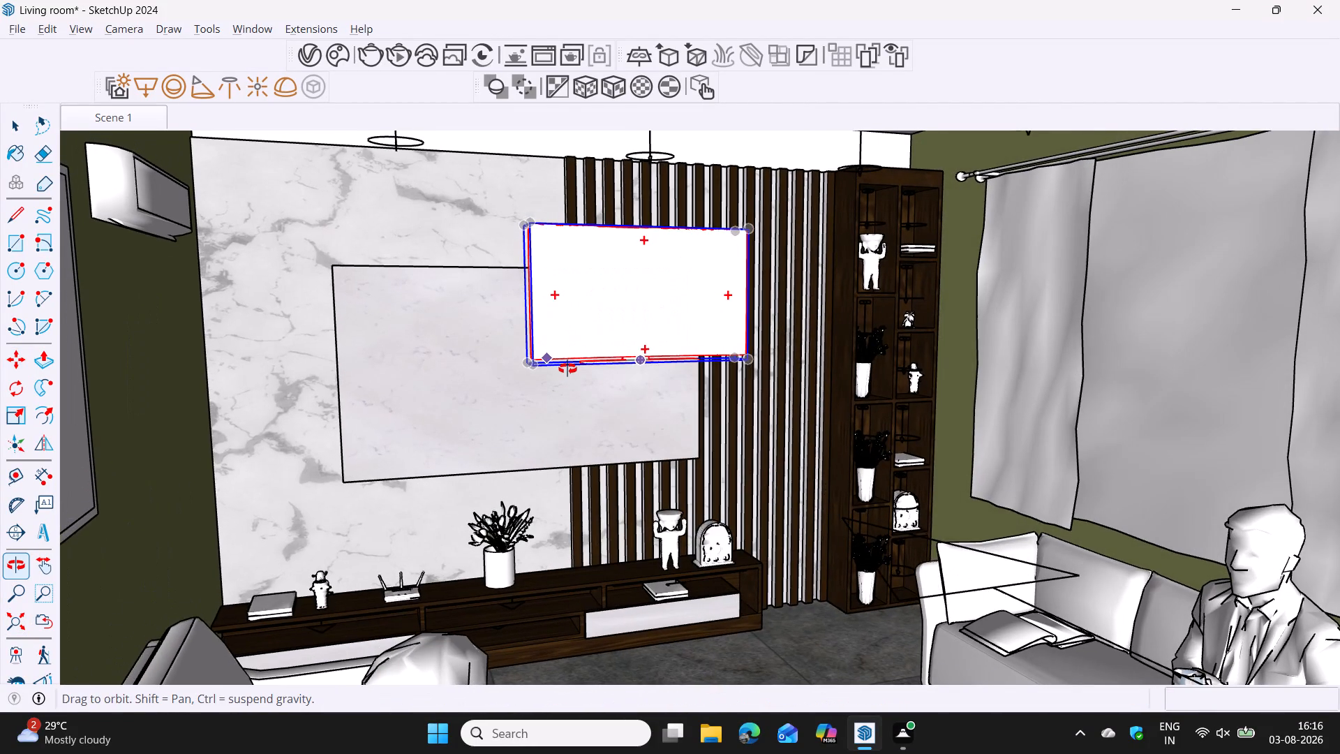
{"action": "middle_click_drag", "start_coordinate": [567, 369], "coordinate": [534, 375]}
{"action": "scroll", "coordinate": [577, 353], "scroll_direction": "down", "scroll_amount": 18}
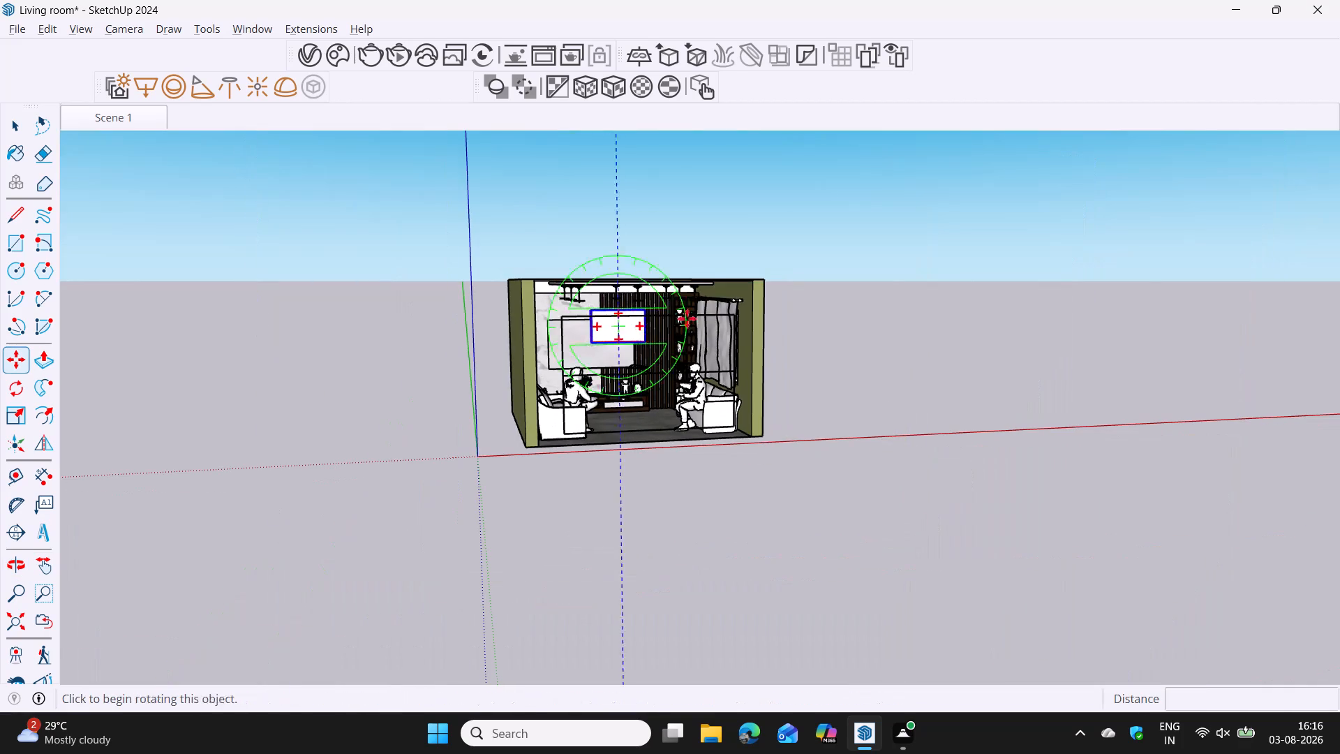
Hide the room's ceiling group to open the living room from above.
{"action": "key", "text": "Escape"}
{"action": "middle_click_drag", "start_coordinate": [692, 317], "coordinate": [610, 402]}
{"action": "key", "text": "space"}
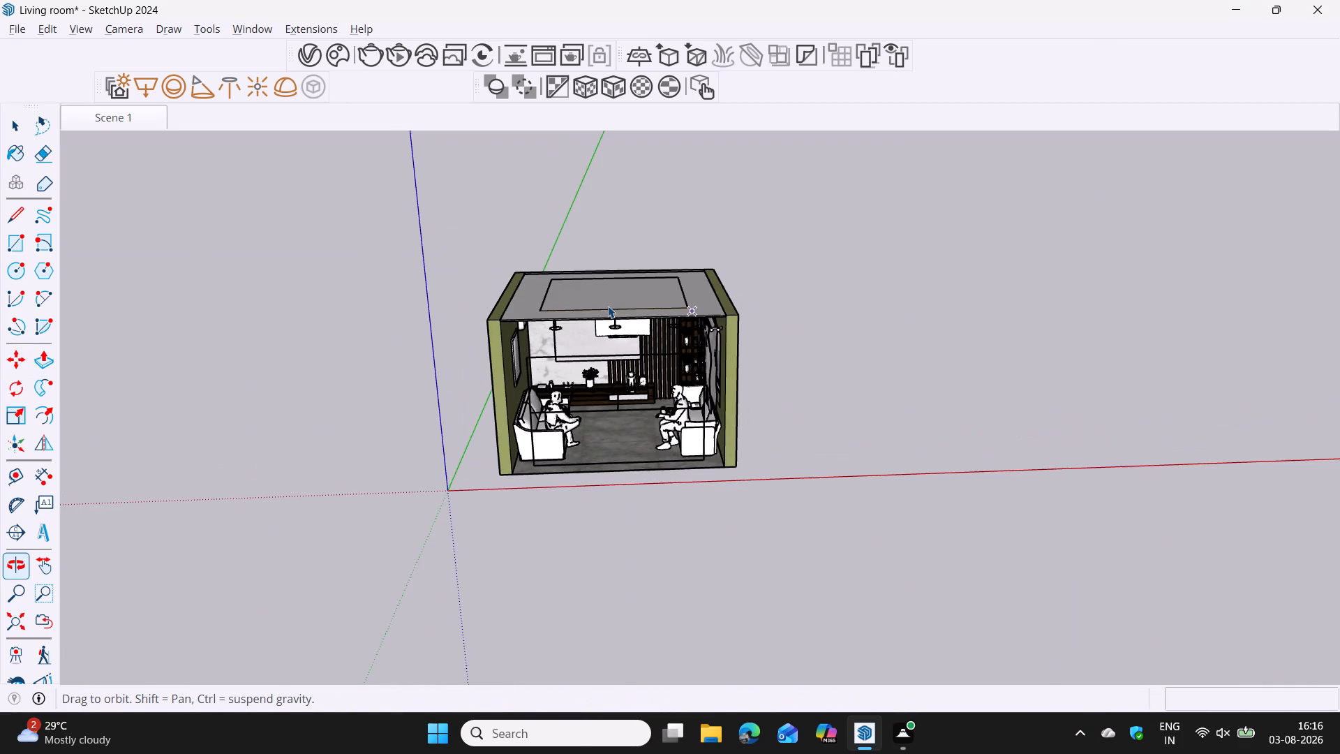
{"action": "left_click", "coordinate": [618, 309]}
{"action": "right_click", "coordinate": [618, 309]}
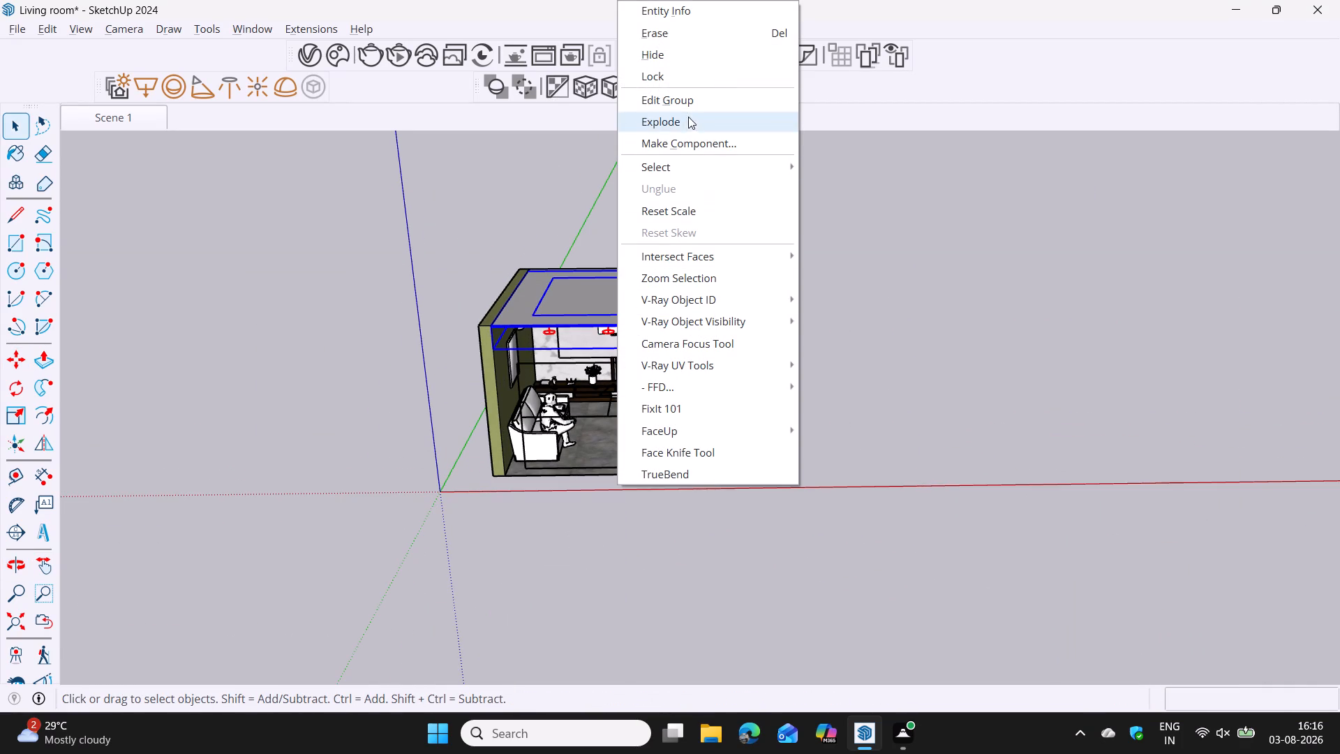
{"action": "left_click", "coordinate": [678, 55]}
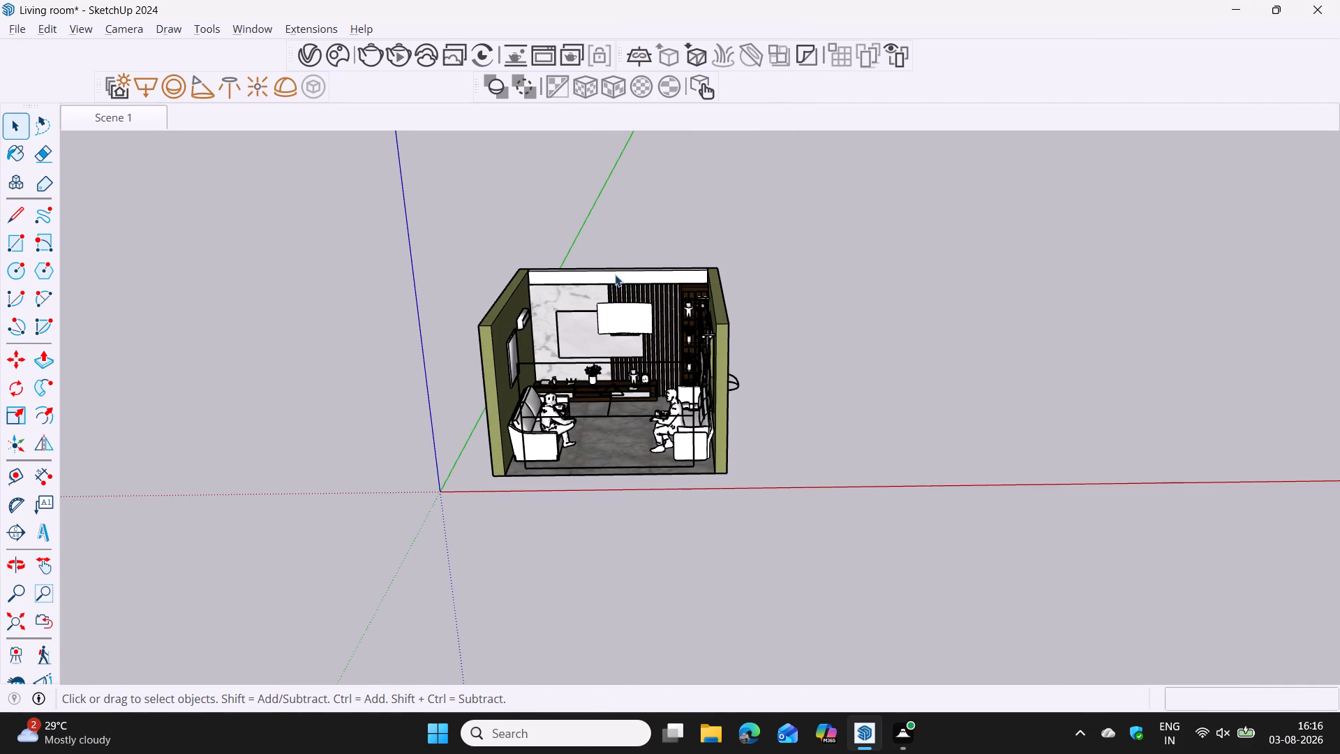
Move the TV by its rear upper corner about 1' 11 3/4" onto the face of the marble panel.
{"action": "middle_click_drag", "start_coordinate": [630, 302], "coordinate": [632, 346]}
{"action": "scroll", "coordinate": [633, 313], "scroll_direction": "up", "scroll_amount": 13}
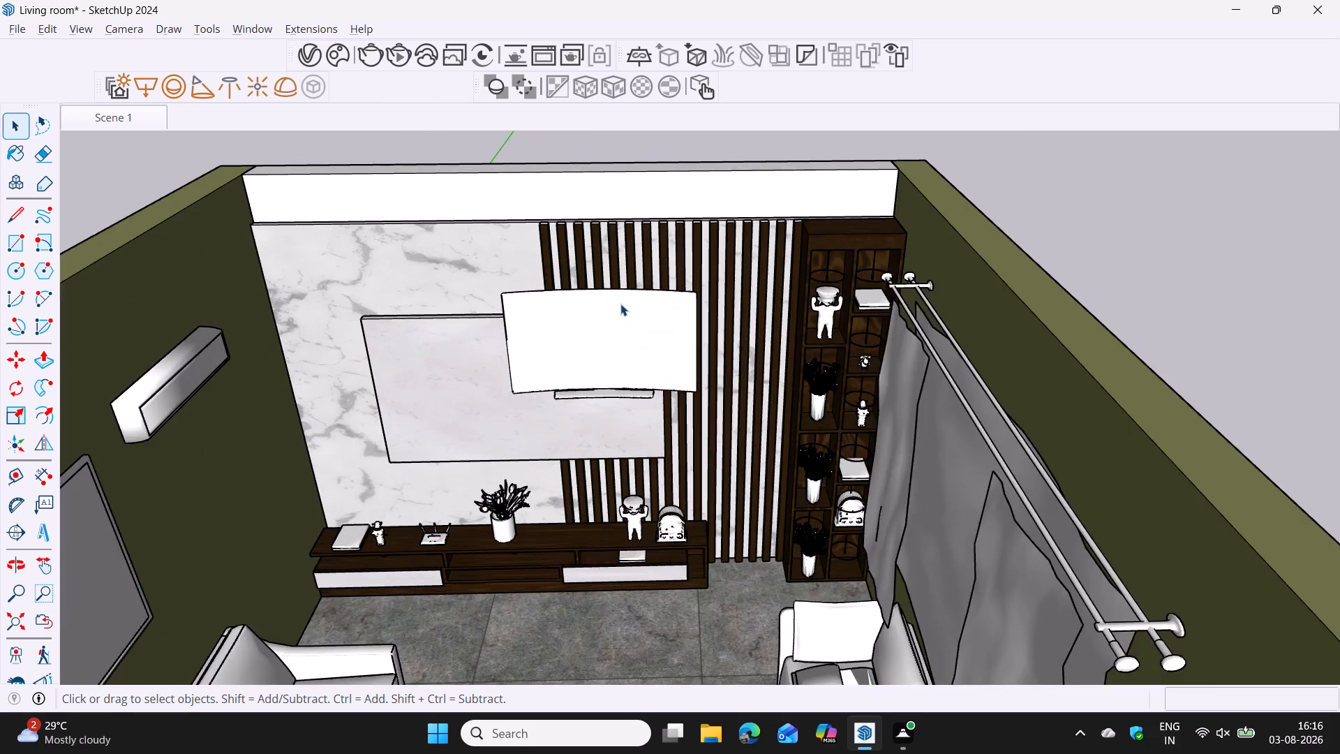
{"action": "scroll", "coordinate": [620, 304], "scroll_direction": "up", "scroll_amount": 2}
{"action": "left_click", "coordinate": [601, 333]}
{"action": "middle_click_drag", "start_coordinate": [600, 327], "coordinate": [591, 378]}
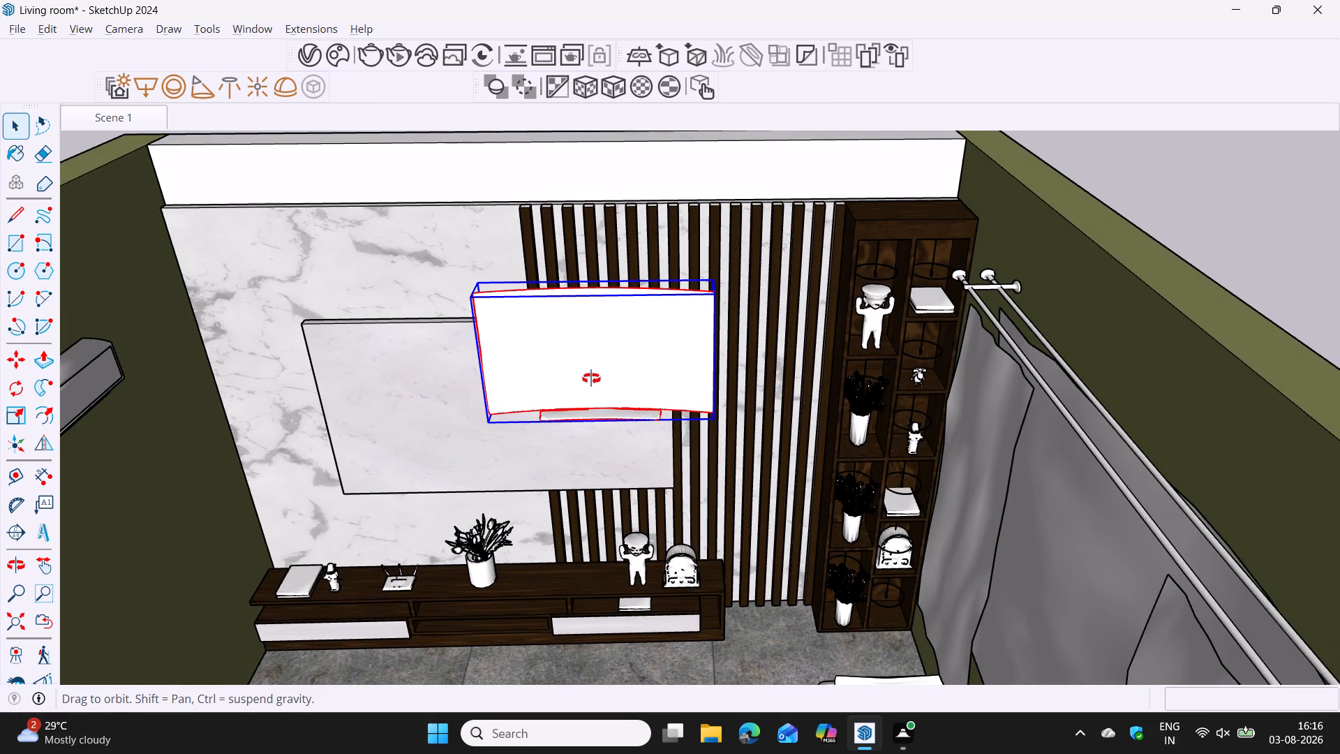
{"action": "middle_click_drag", "start_coordinate": [591, 378], "coordinate": [590, 465]}
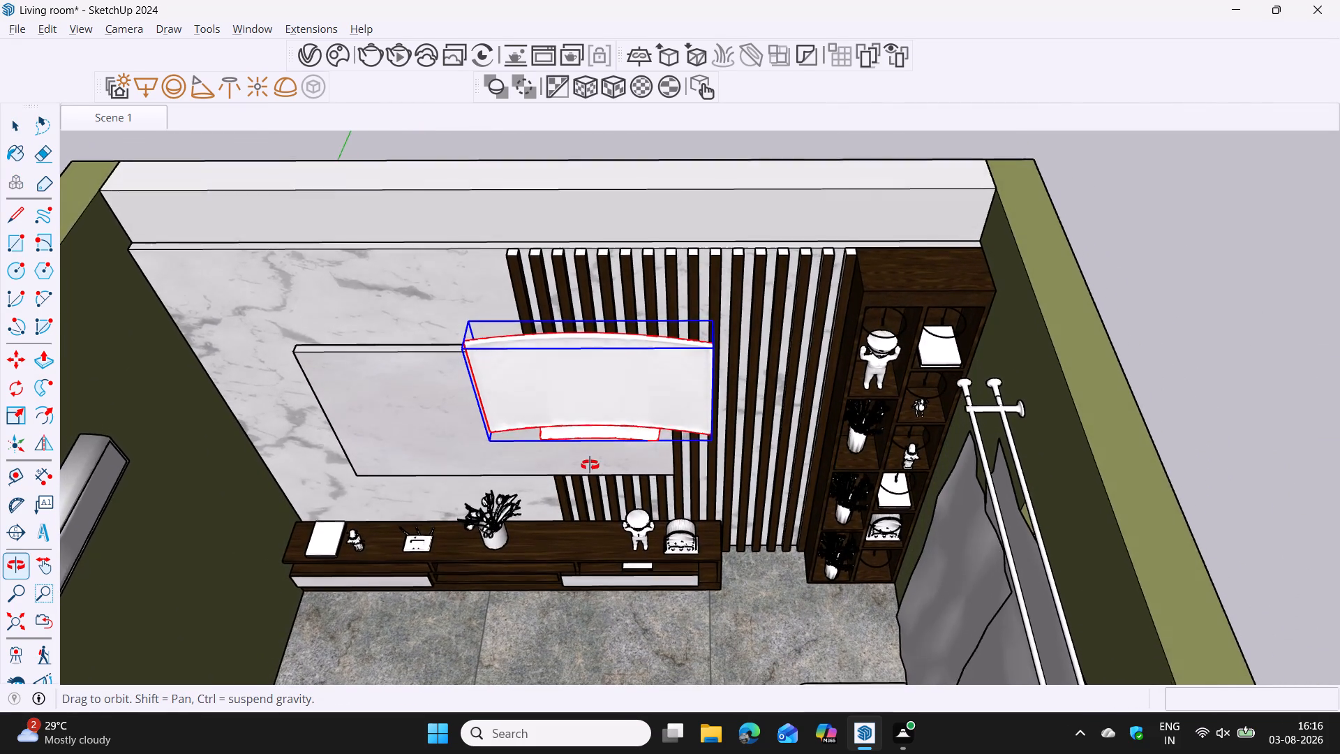
{"action": "middle_click_drag", "start_coordinate": [590, 465], "coordinate": [586, 495]}
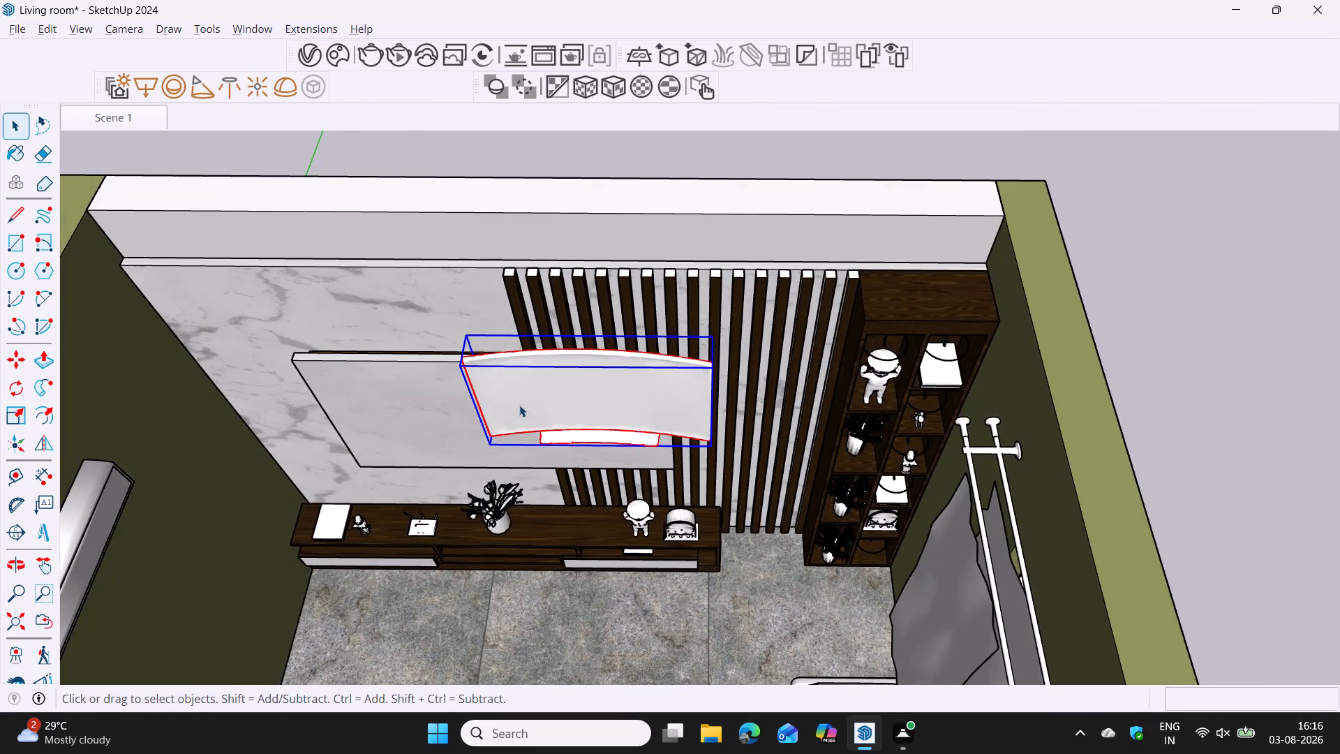
{"action": "middle_click_drag", "start_coordinate": [519, 404], "coordinate": [774, 252]}
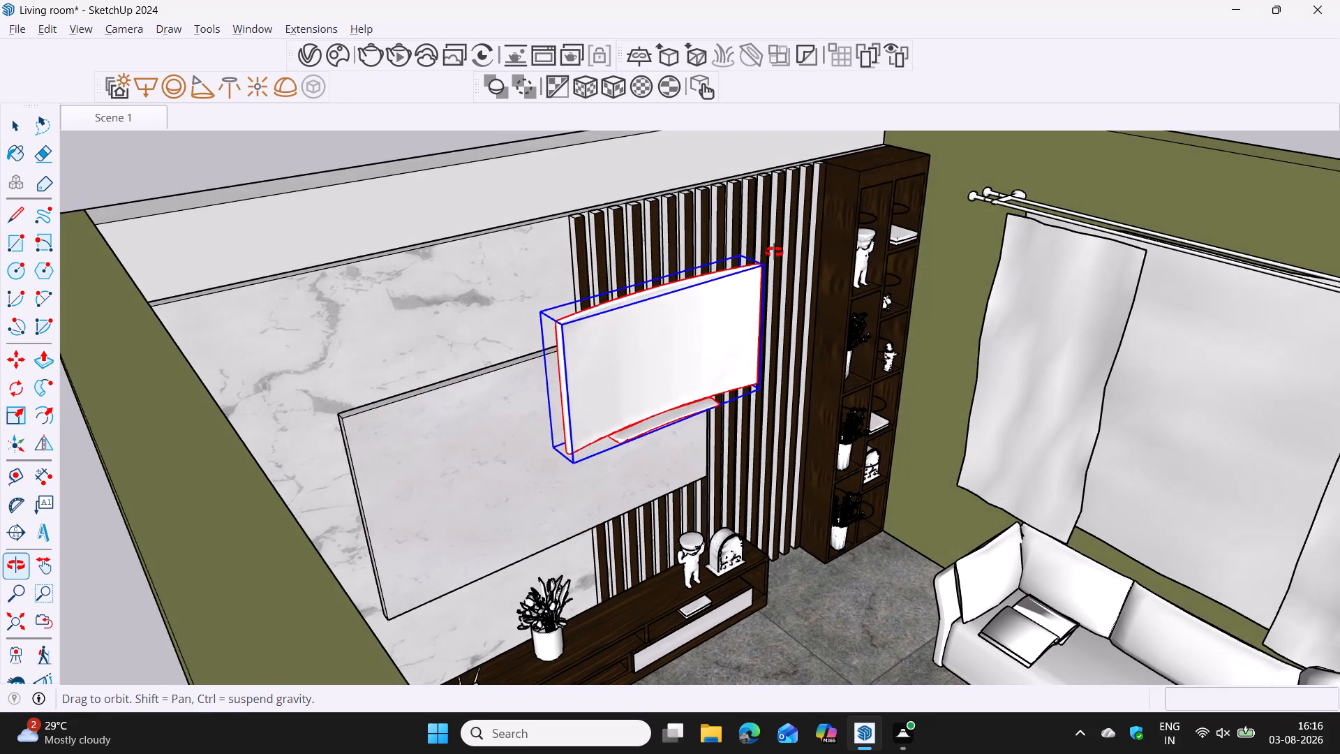
{"action": "middle_click_drag", "start_coordinate": [774, 252], "coordinate": [962, 290]}
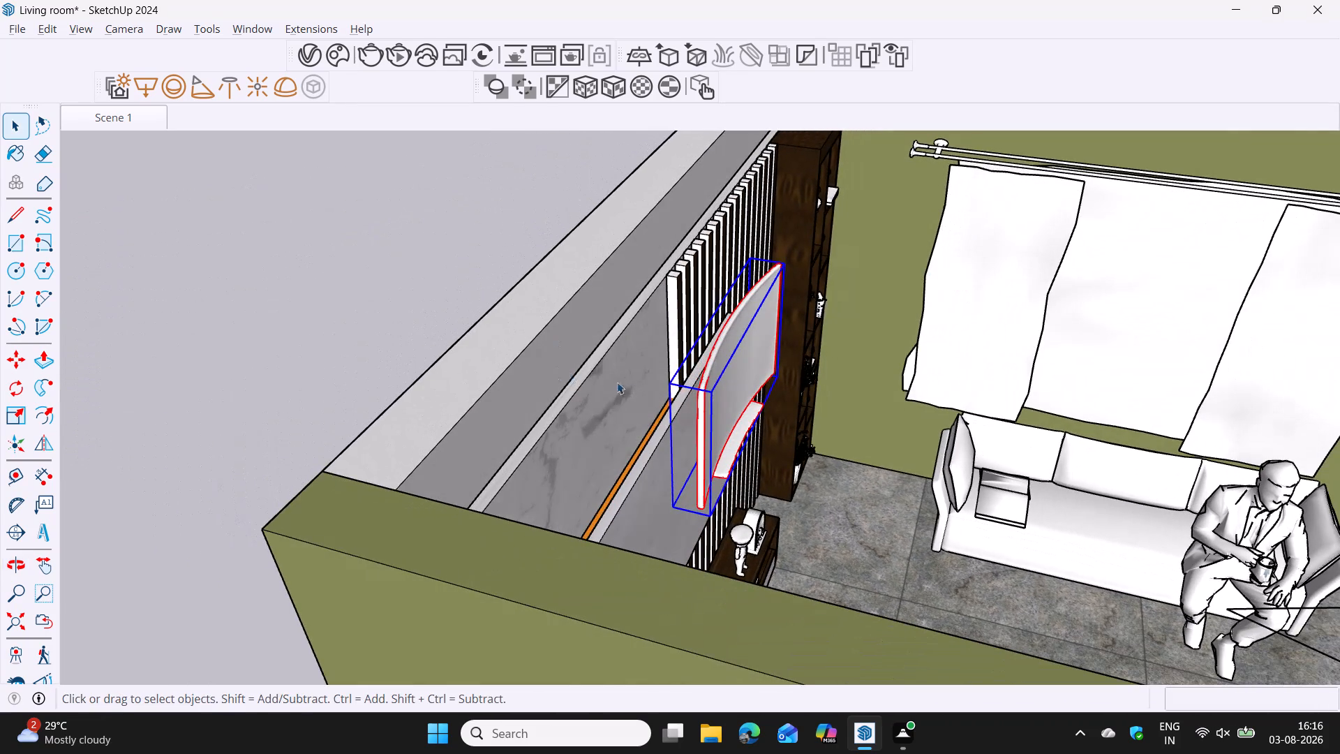
{"action": "middle_click_drag", "start_coordinate": [685, 394], "coordinate": [750, 407]}
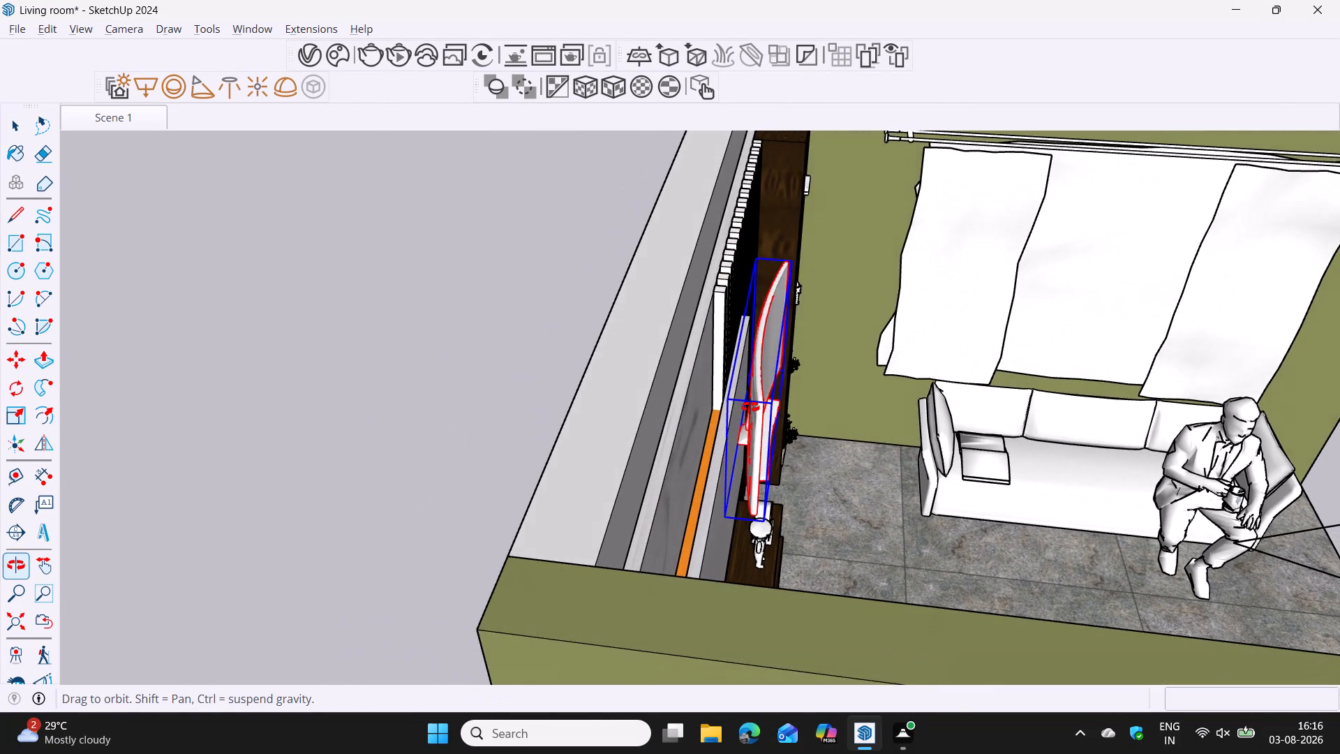
{"action": "middle_click_drag", "start_coordinate": [750, 407], "coordinate": [629, 462]}
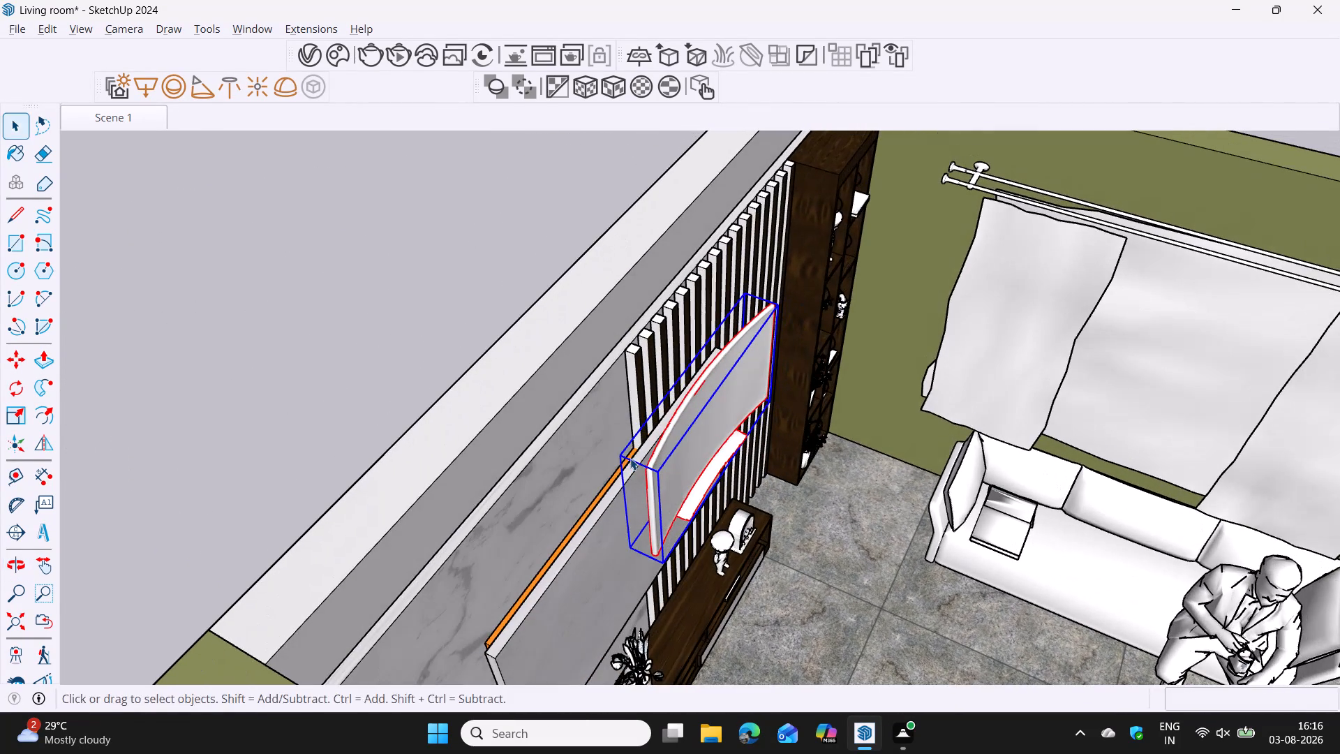
{"action": "key", "text": "m"}
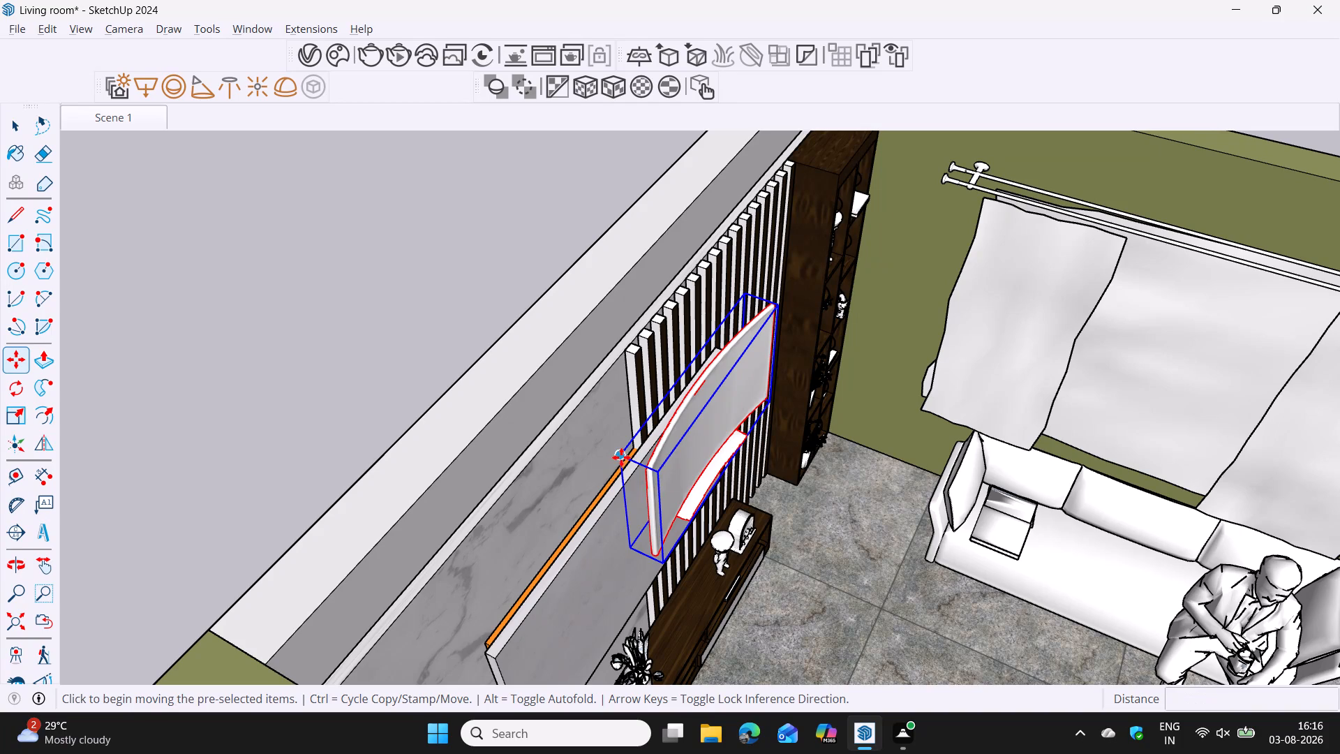
{"action": "left_click", "coordinate": [621, 456]}
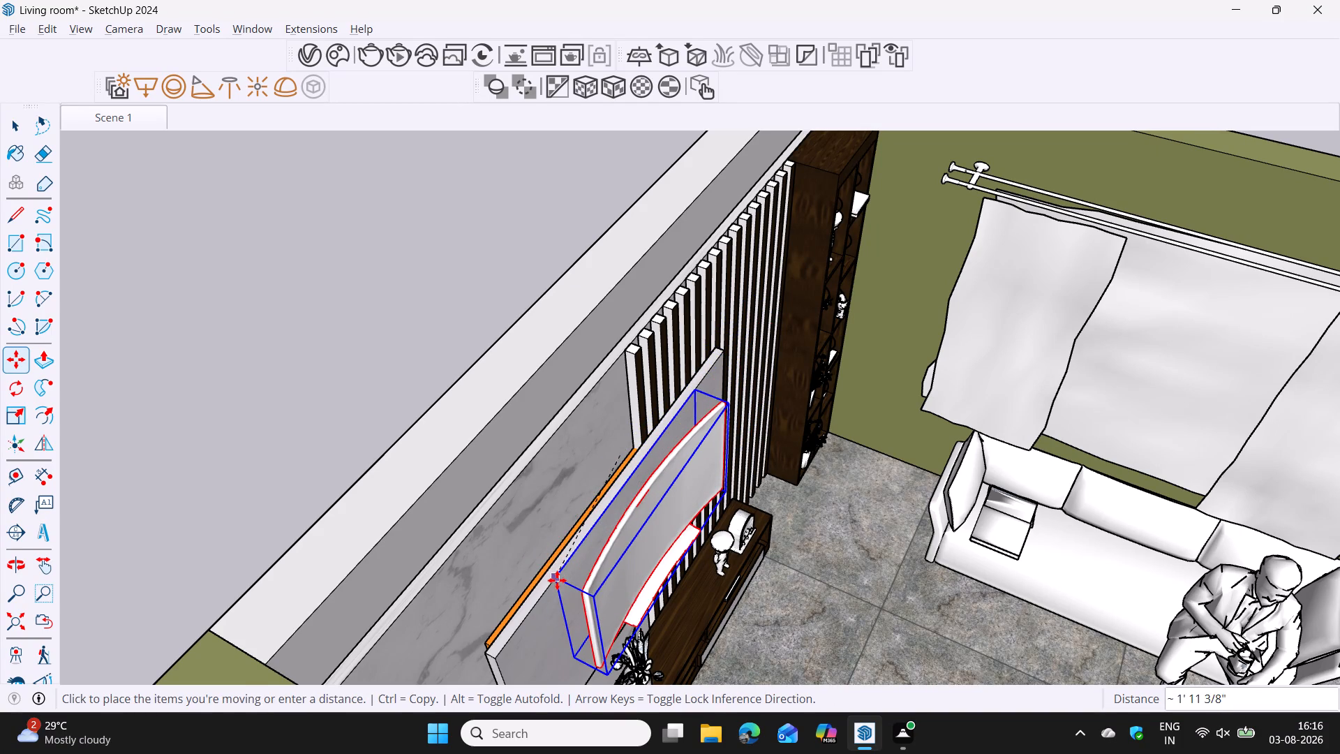
{"action": "left_click", "coordinate": [556, 581]}
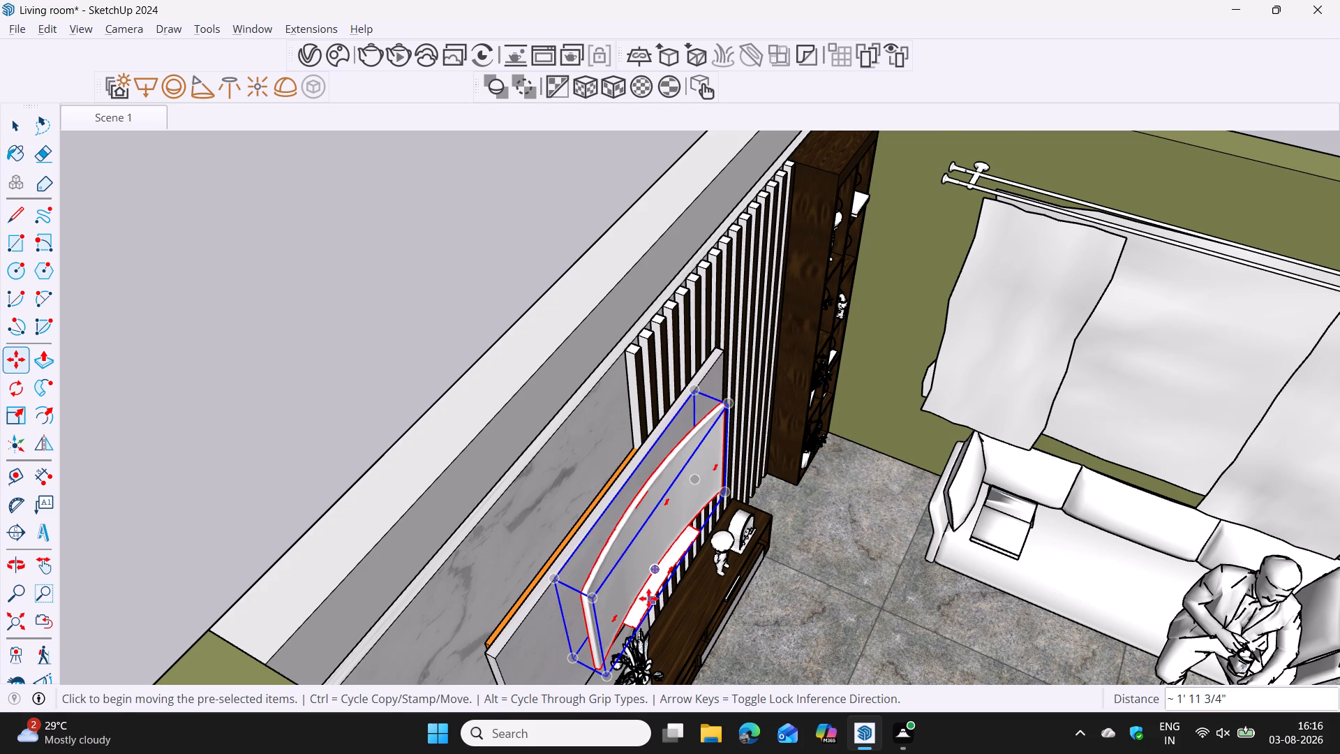
{"action": "scroll", "coordinate": [648, 598], "scroll_direction": "down", "scroll_amount": 2}
{"action": "middle_click_drag", "start_coordinate": [651, 598], "coordinate": [667, 530], "text": "shift"}
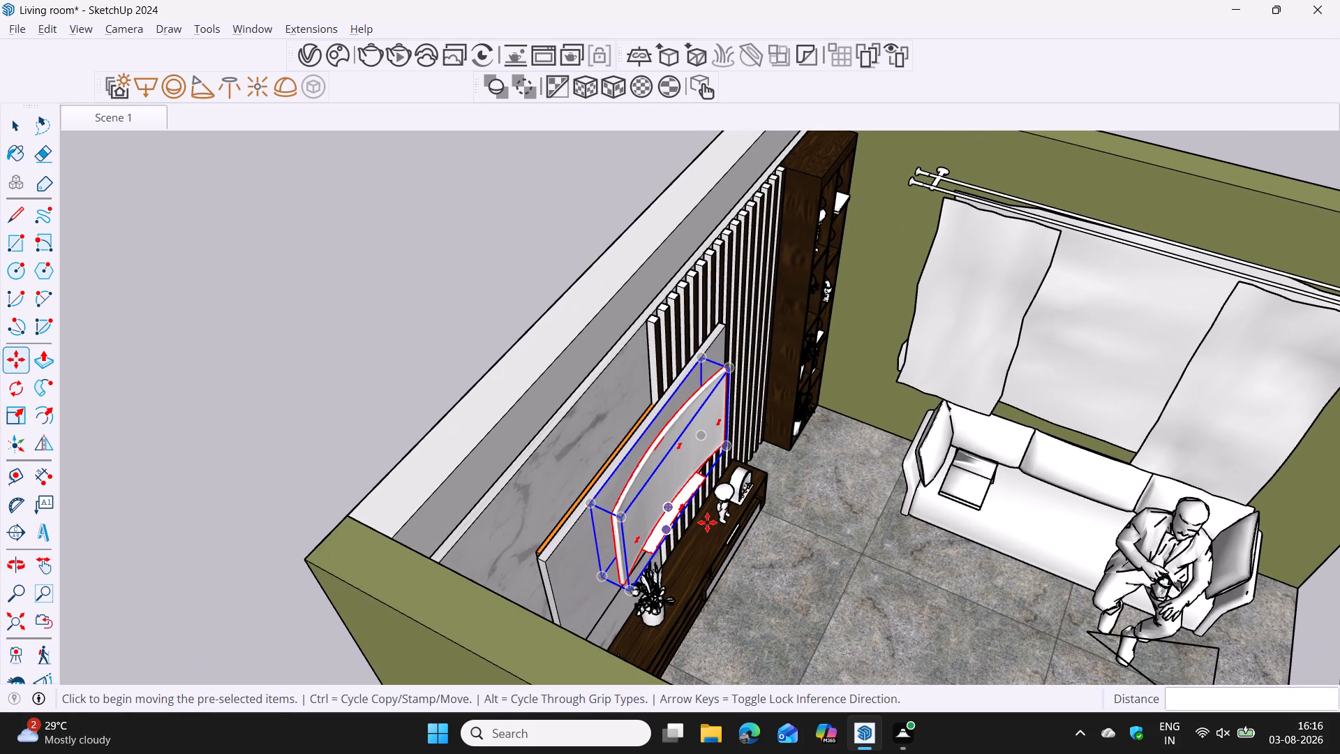
Move the TV straight down about 6 11/16" by its lower corner, locked to the vertical axis, on the marble panel.
{"action": "middle_click_drag", "start_coordinate": [694, 523], "coordinate": [433, 366]}
{"action": "middle_click_drag", "start_coordinate": [563, 407], "coordinate": [499, 334]}
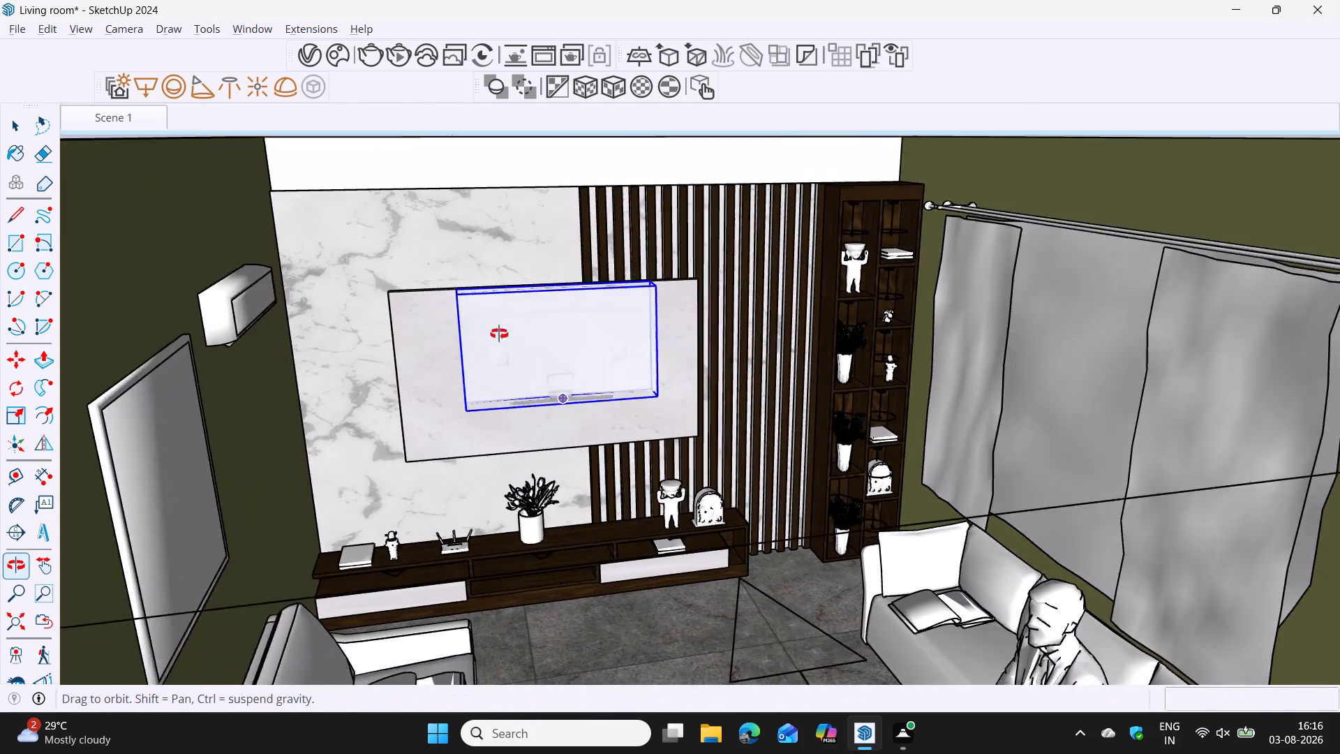
{"action": "middle_click_drag", "start_coordinate": [499, 334], "coordinate": [455, 306]}
{"action": "scroll", "coordinate": [676, 381], "scroll_direction": "up", "scroll_amount": 4}
{"action": "middle_click_drag", "start_coordinate": [667, 383], "coordinate": [669, 419]}
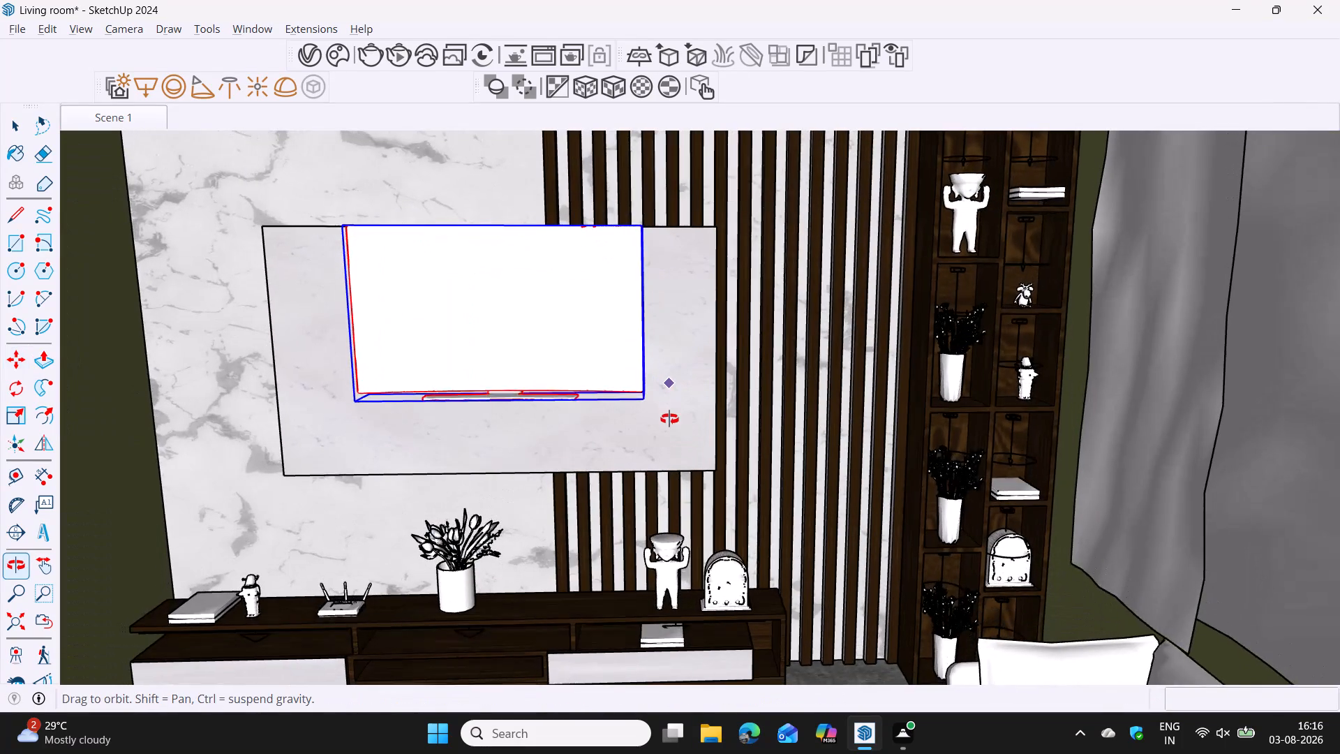
{"action": "middle_click_drag", "start_coordinate": [669, 419], "coordinate": [670, 423]}
{"action": "left_click", "coordinate": [643, 404]}
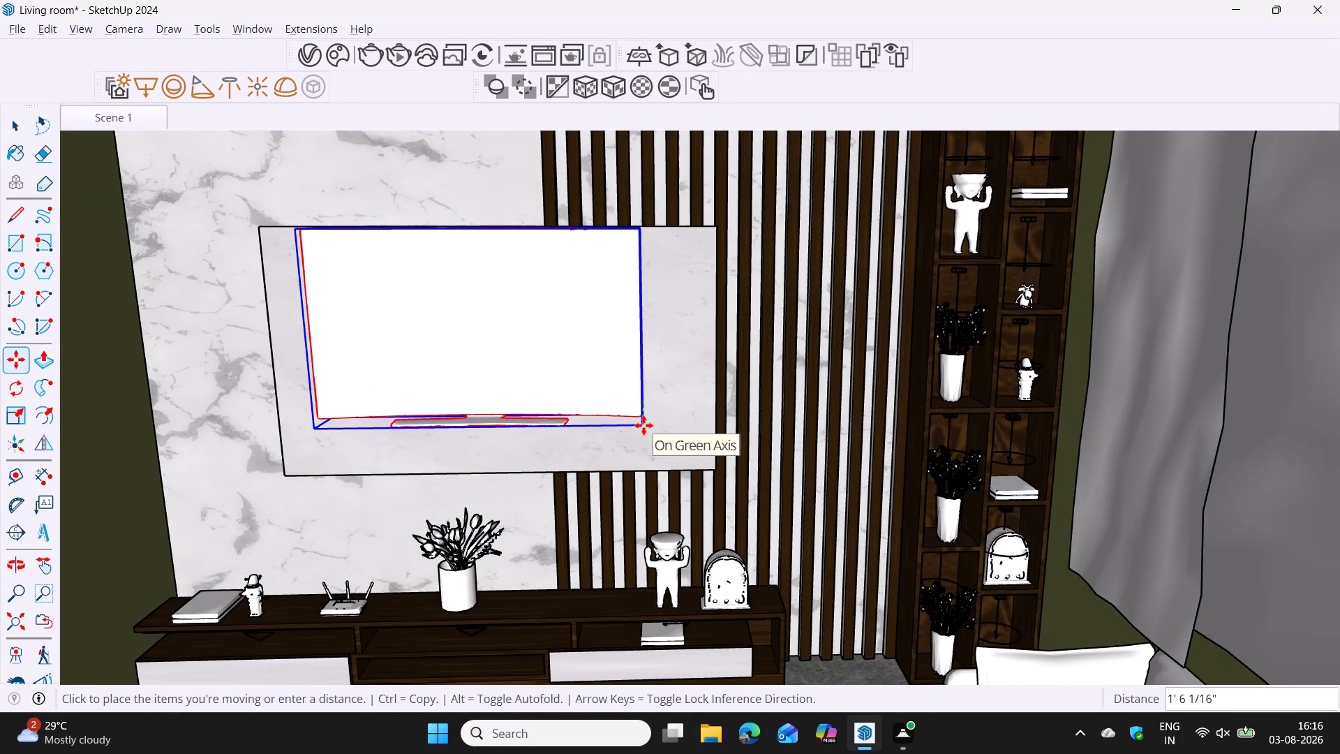
{"action": "key", "text": "Up"}
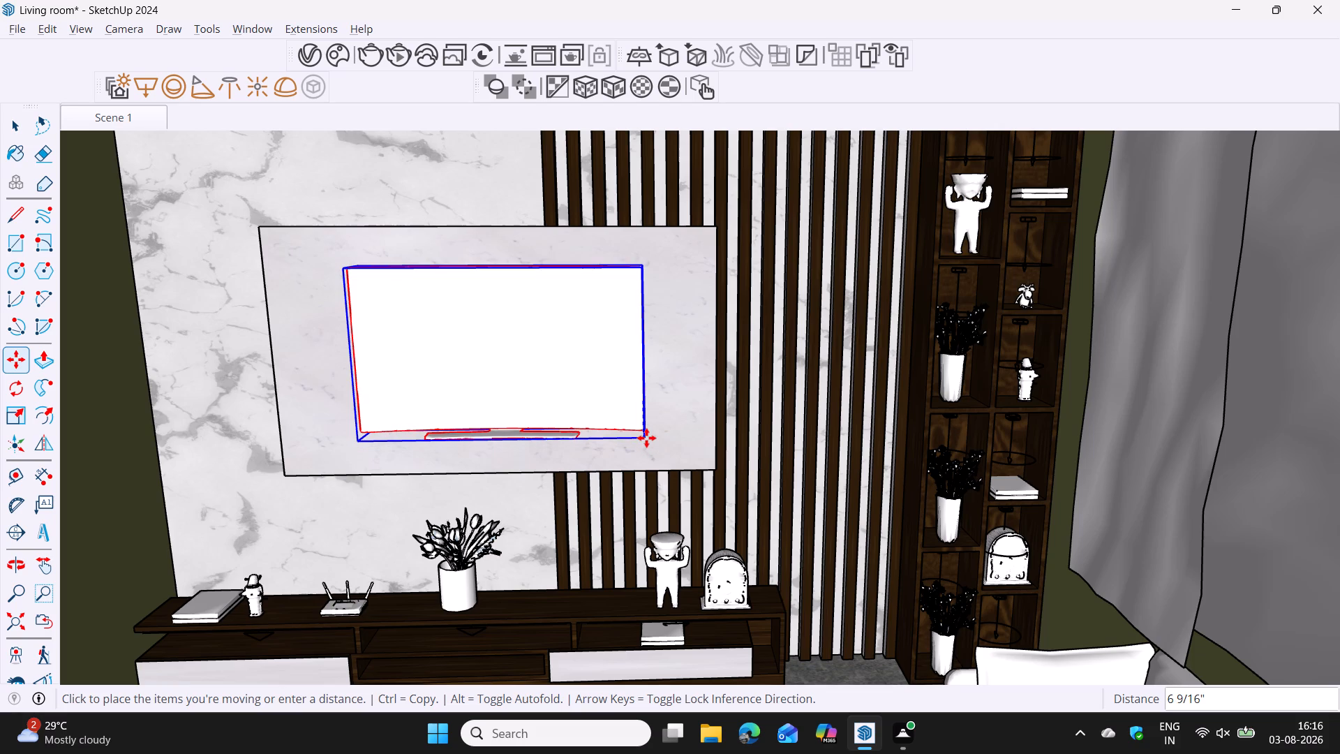
{"action": "left_click", "coordinate": [646, 438]}
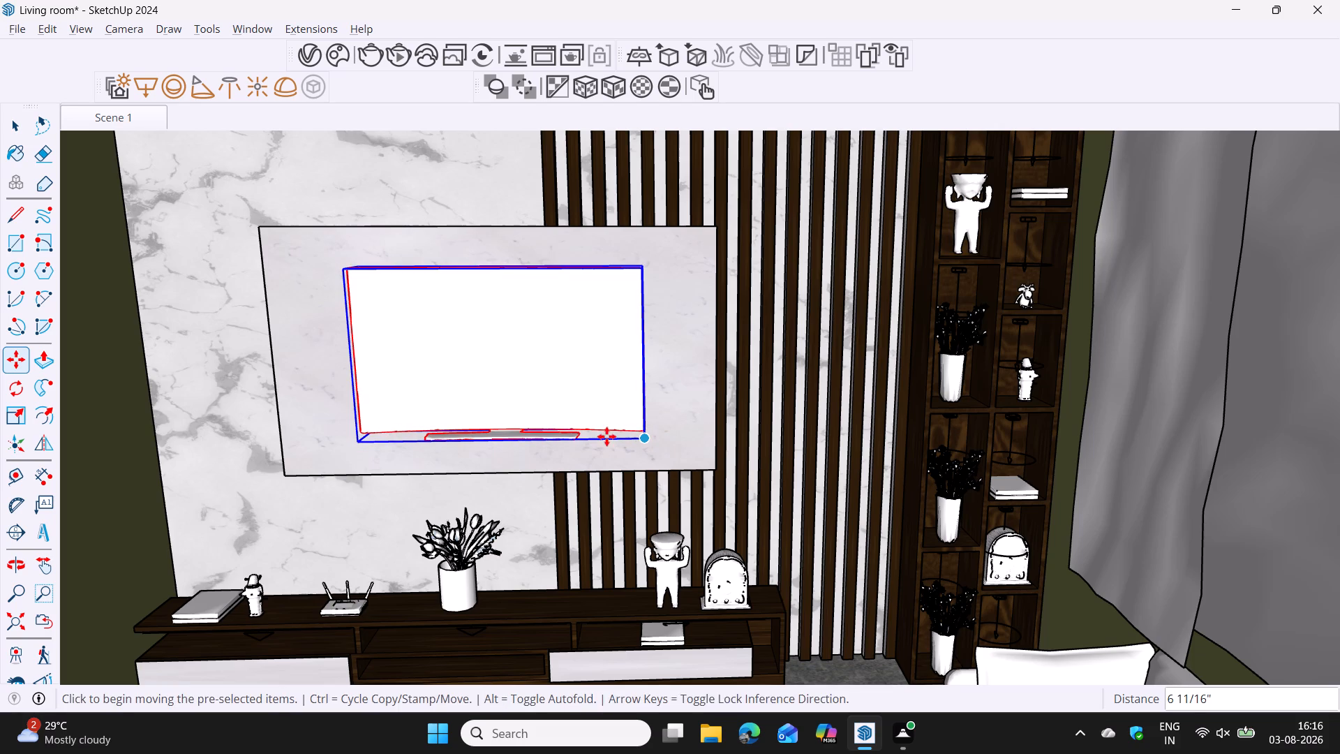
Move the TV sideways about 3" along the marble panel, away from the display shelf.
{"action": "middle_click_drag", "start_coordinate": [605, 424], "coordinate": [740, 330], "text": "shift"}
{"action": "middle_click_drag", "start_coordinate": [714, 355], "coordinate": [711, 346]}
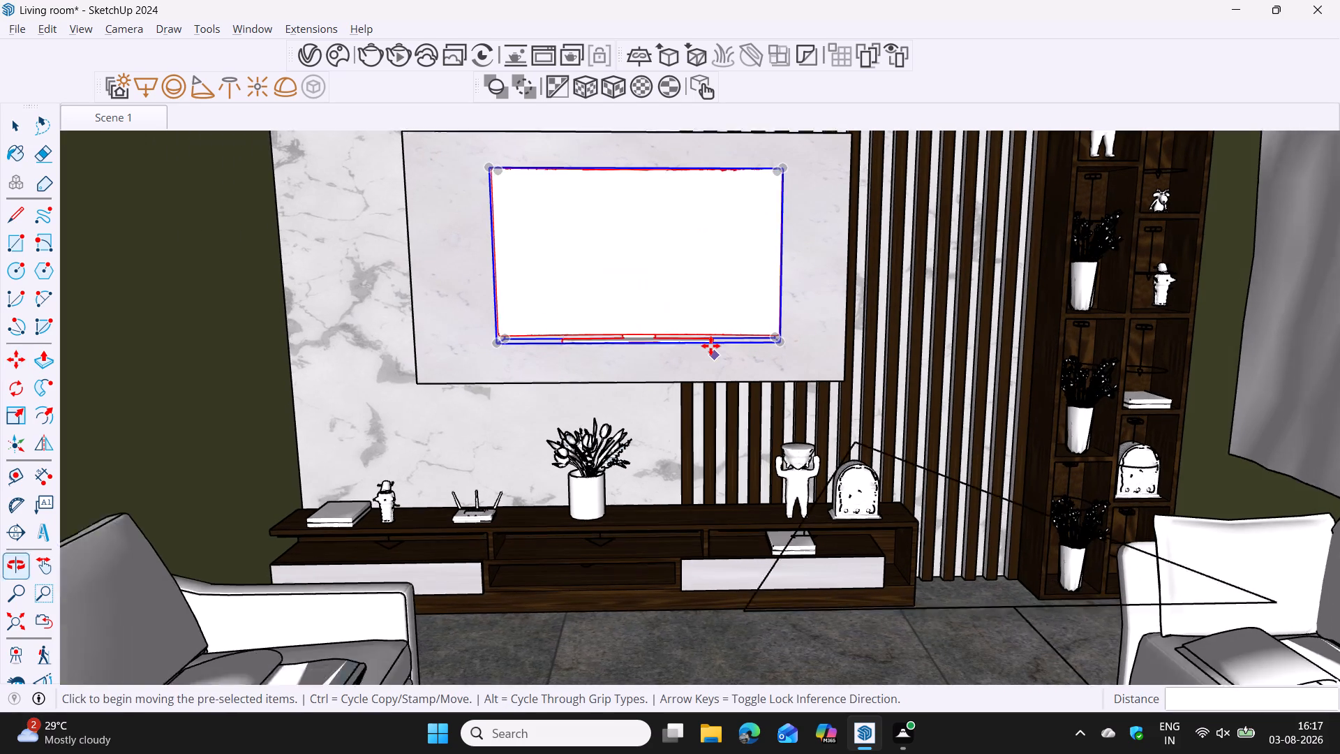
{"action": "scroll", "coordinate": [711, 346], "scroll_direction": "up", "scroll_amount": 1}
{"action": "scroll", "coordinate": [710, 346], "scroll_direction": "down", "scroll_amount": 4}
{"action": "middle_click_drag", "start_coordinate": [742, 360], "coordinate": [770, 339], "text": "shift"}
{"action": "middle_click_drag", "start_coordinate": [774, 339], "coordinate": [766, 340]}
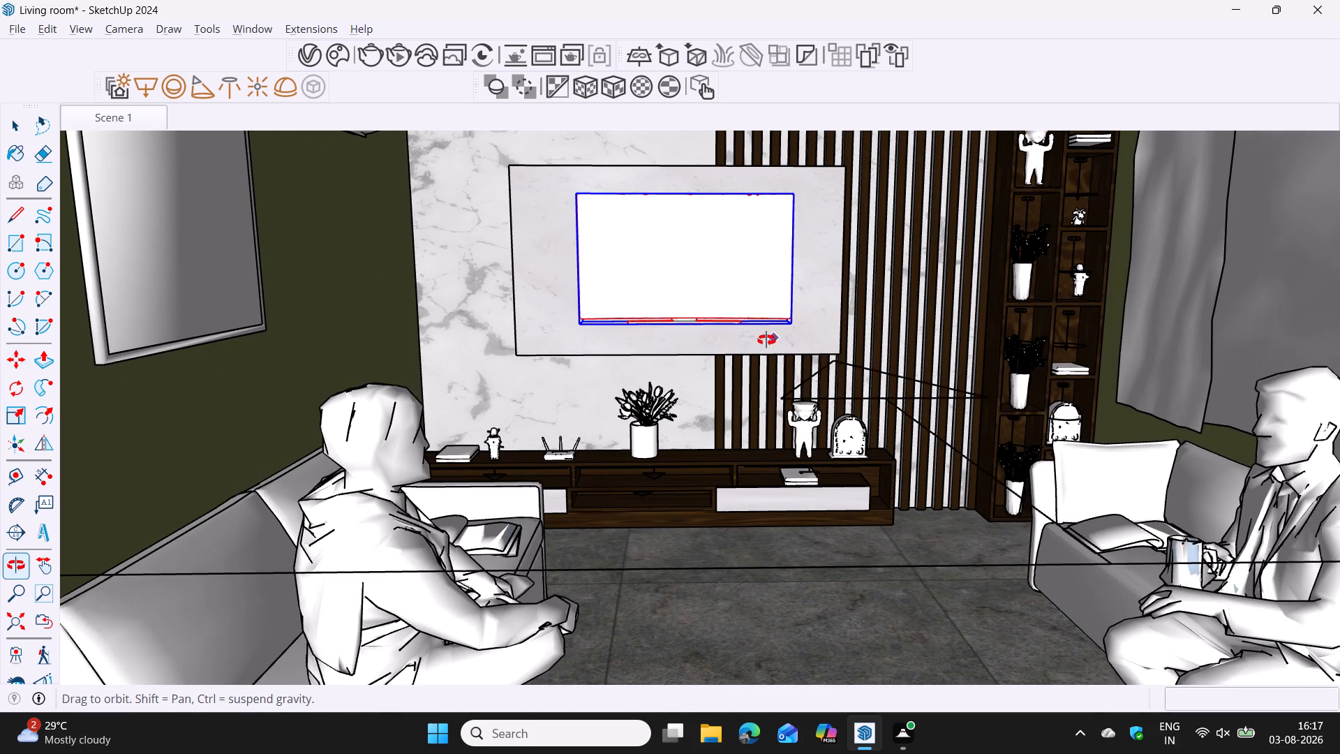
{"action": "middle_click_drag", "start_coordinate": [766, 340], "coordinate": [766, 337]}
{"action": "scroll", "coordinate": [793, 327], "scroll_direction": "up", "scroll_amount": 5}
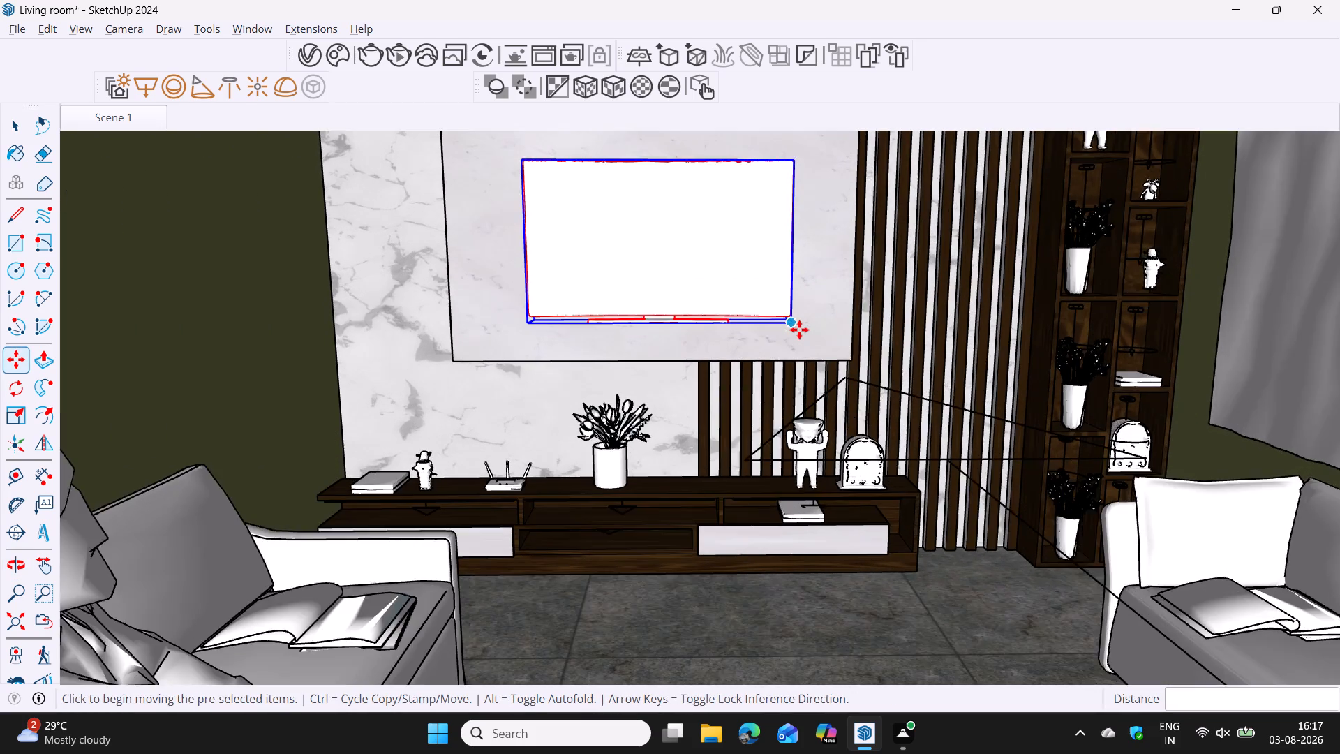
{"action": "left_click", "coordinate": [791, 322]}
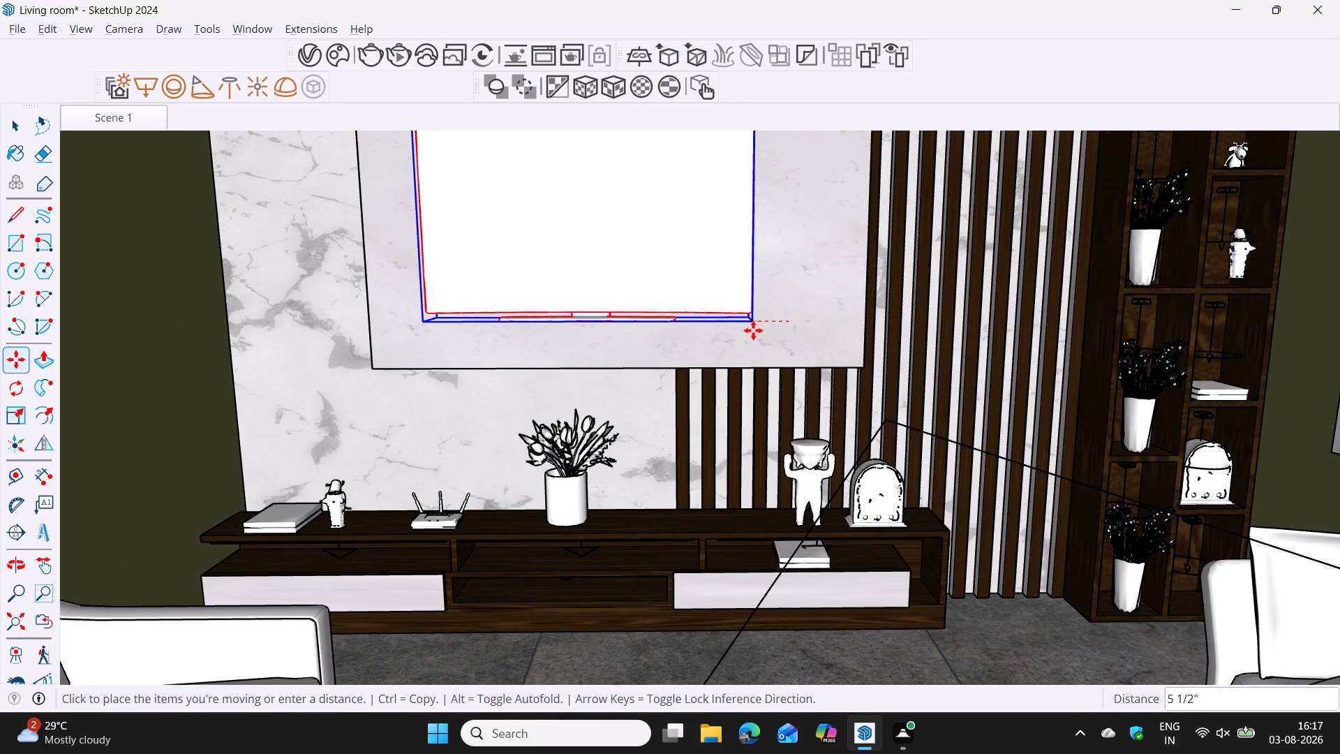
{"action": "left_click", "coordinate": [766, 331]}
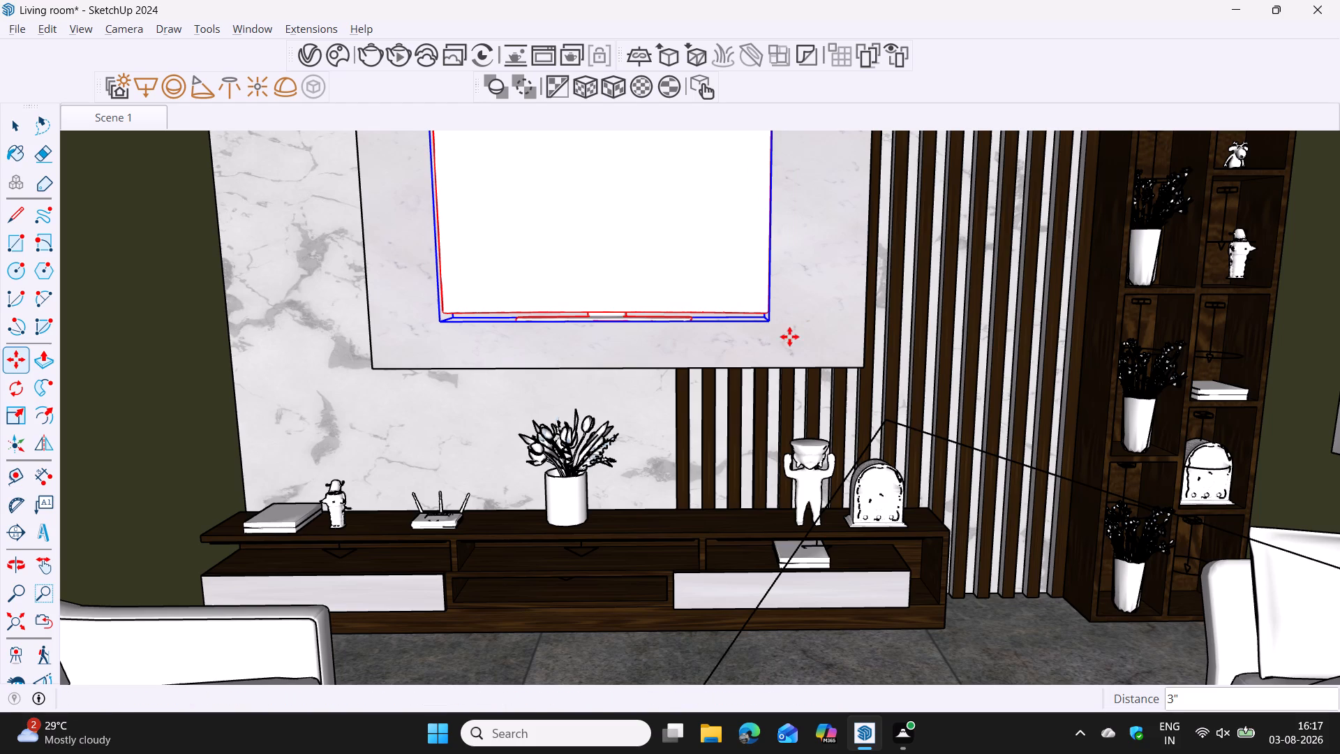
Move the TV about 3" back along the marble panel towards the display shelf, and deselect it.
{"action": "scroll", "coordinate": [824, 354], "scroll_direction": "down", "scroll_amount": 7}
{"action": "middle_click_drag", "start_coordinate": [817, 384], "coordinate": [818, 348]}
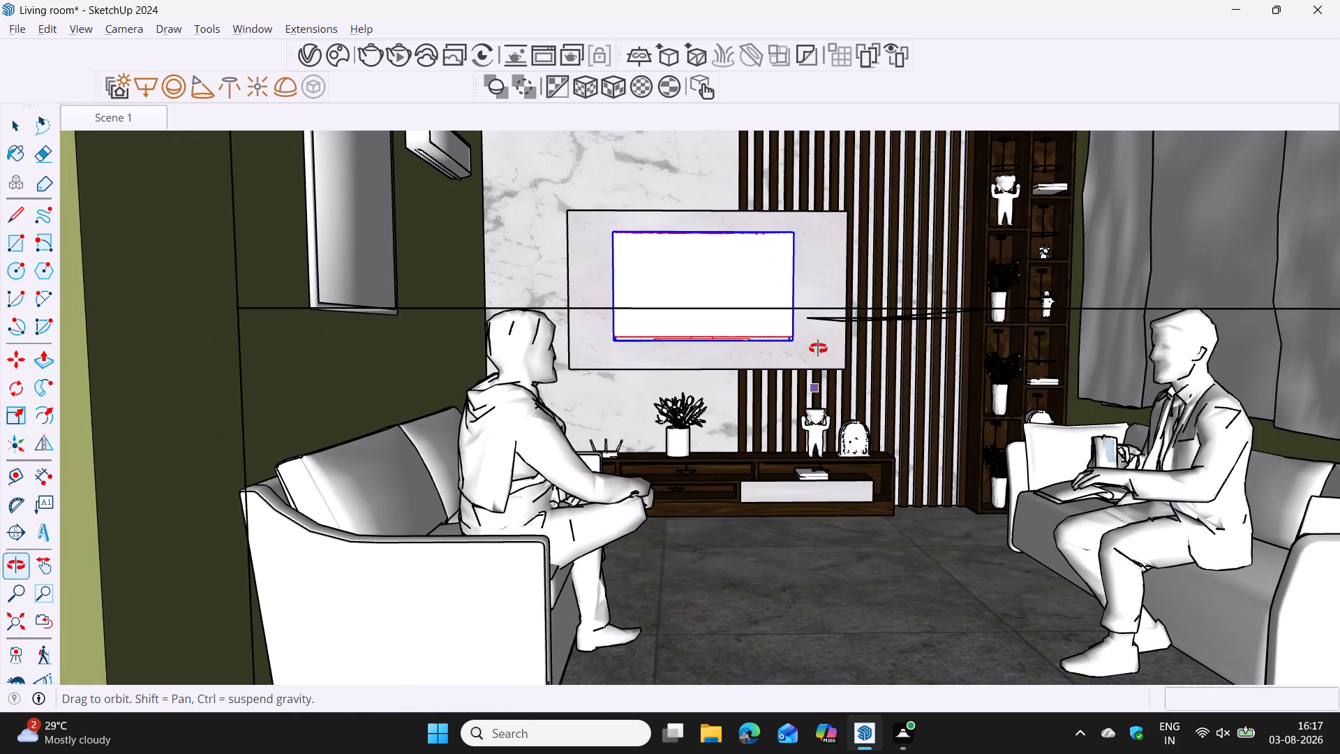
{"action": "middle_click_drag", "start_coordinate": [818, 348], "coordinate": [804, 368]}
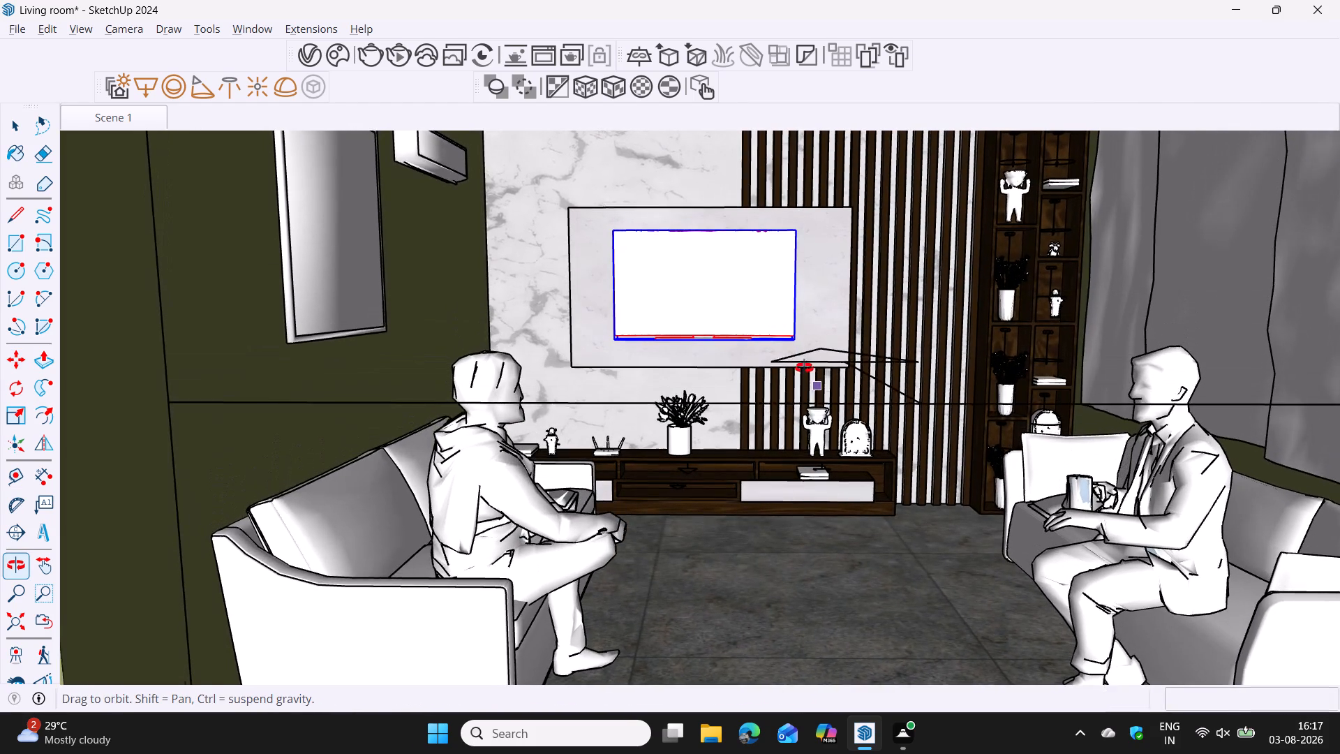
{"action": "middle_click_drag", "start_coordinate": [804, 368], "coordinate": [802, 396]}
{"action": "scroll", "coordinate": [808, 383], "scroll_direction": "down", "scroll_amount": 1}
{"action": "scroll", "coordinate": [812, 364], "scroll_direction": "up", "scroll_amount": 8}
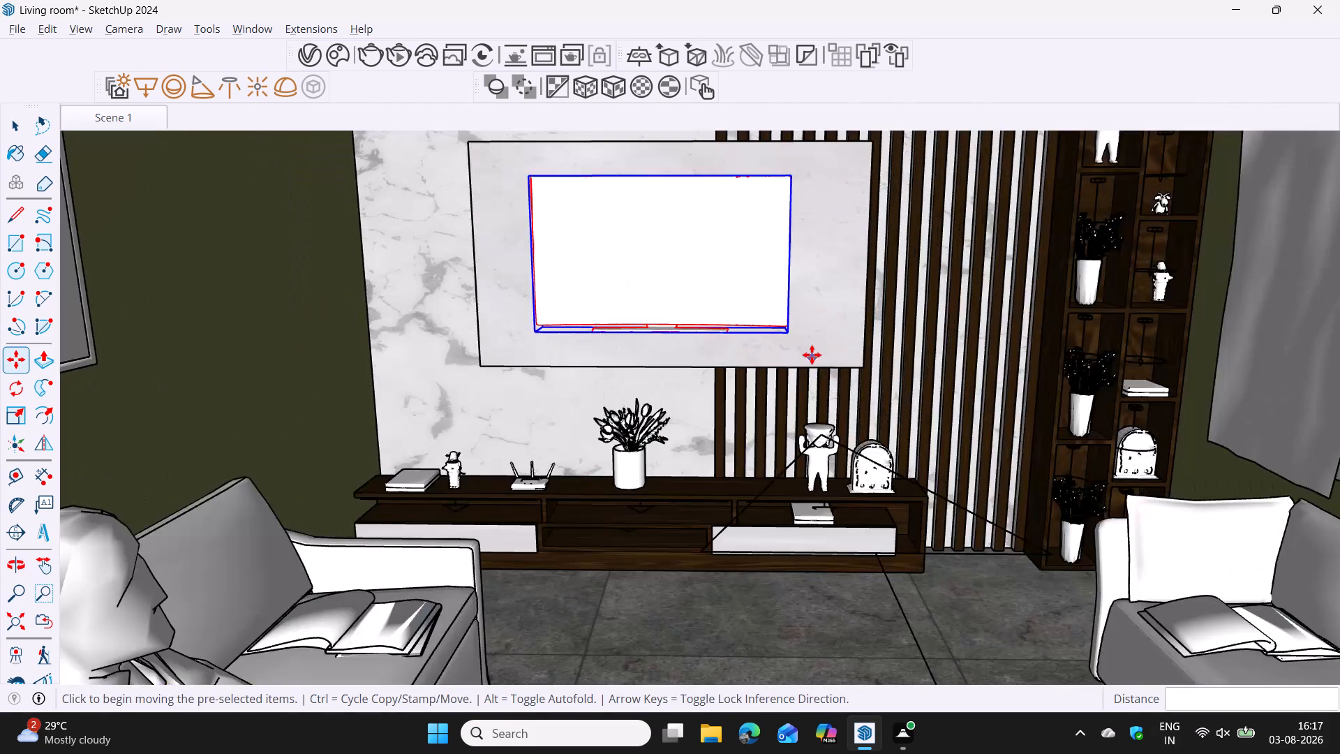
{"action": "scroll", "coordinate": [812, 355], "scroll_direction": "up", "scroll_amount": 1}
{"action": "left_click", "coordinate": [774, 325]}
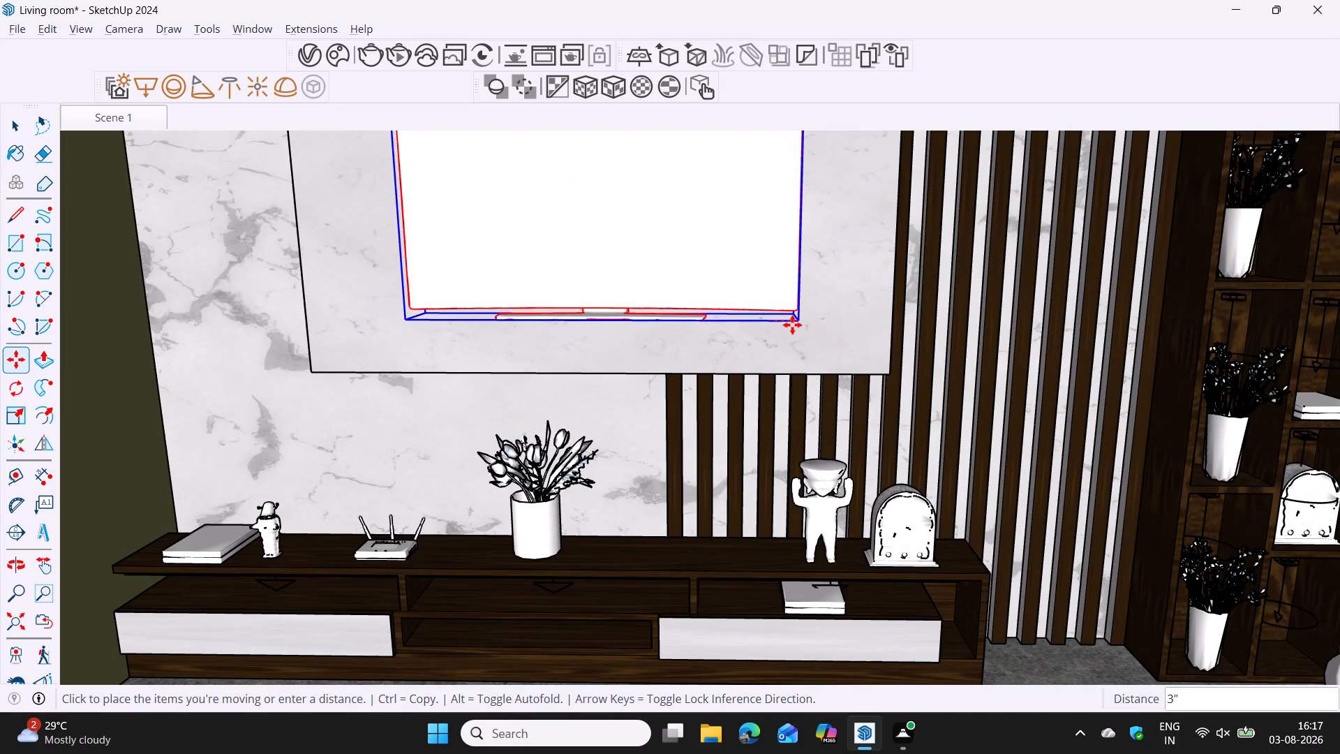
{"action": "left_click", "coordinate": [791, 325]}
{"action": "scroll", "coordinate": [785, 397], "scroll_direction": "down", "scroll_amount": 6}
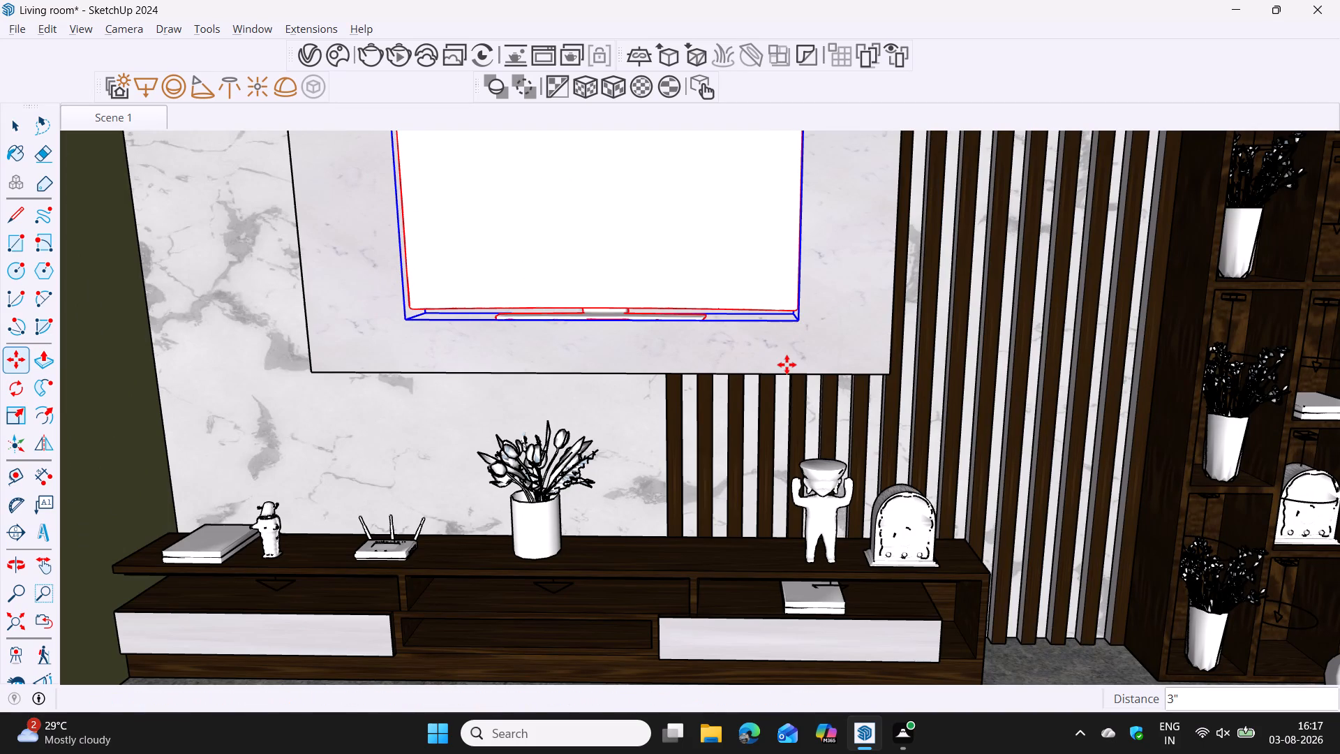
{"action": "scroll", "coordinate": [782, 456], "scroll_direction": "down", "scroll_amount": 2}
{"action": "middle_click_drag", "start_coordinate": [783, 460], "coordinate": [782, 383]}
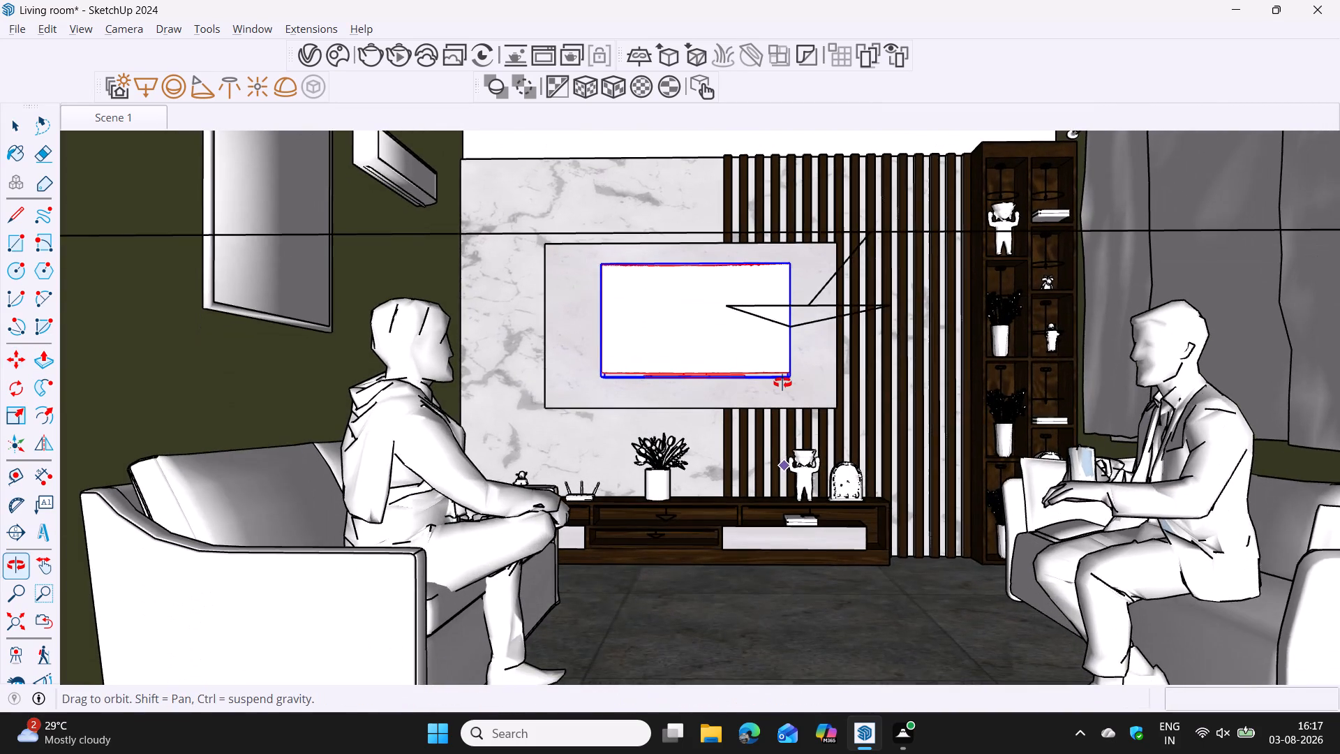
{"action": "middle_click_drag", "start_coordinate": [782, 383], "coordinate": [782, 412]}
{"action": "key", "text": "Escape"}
Add a new scene that frames the whole living room from outside its open front.
{"action": "scroll", "coordinate": [796, 360], "scroll_direction": "down", "scroll_amount": 5}
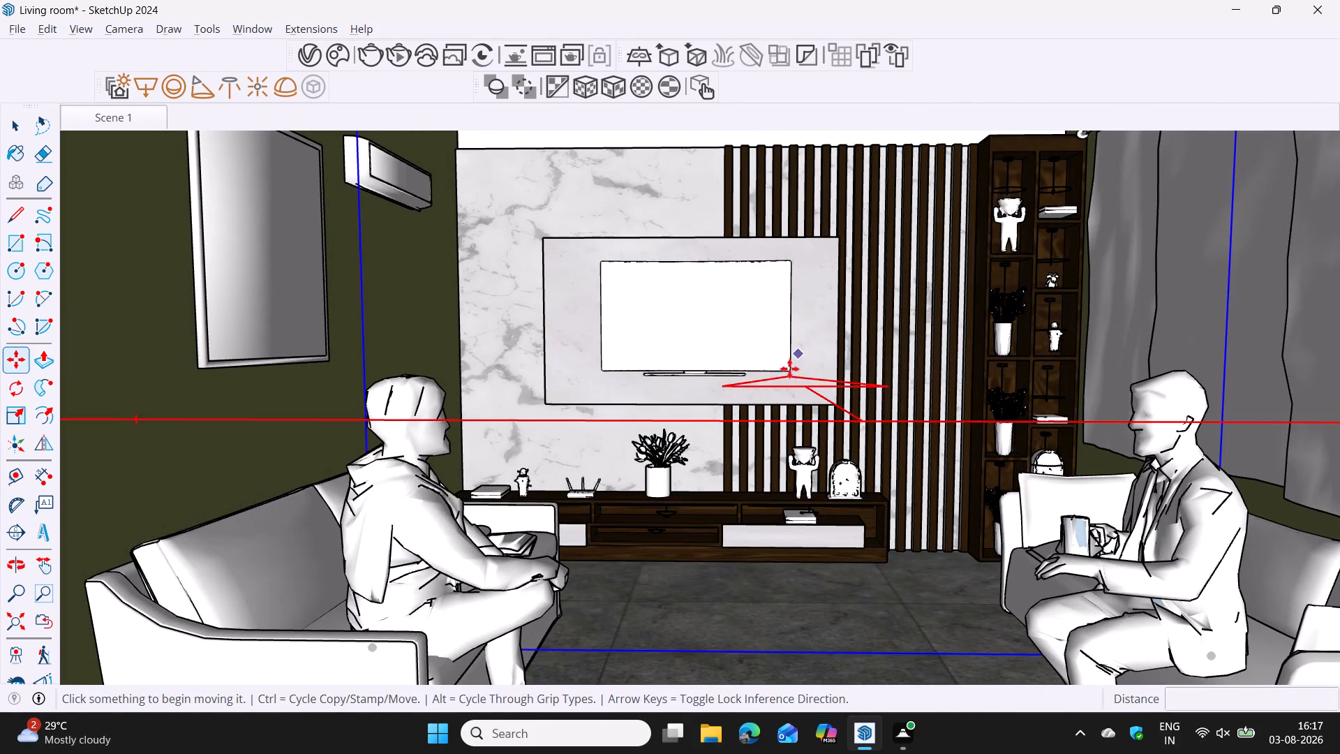
{"action": "scroll", "coordinate": [789, 369], "scroll_direction": "down", "scroll_amount": 6}
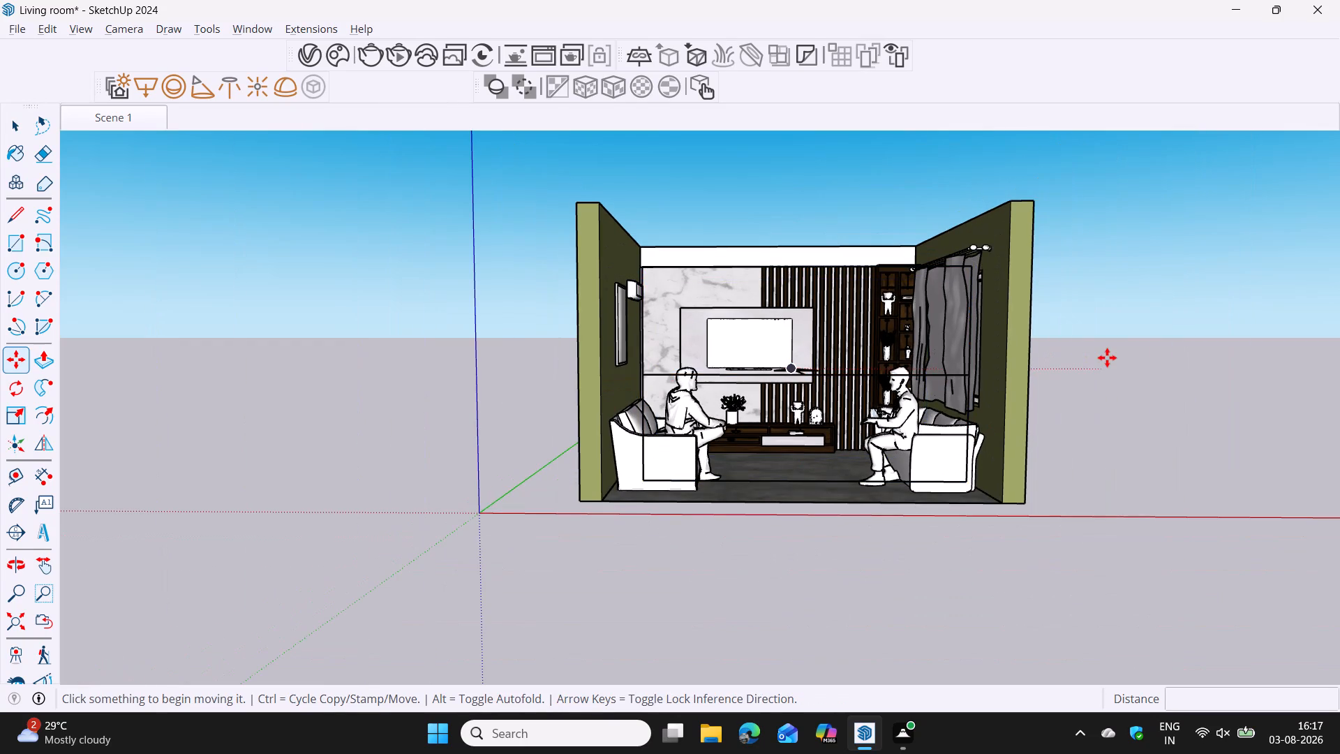
{"action": "key", "text": "space"}
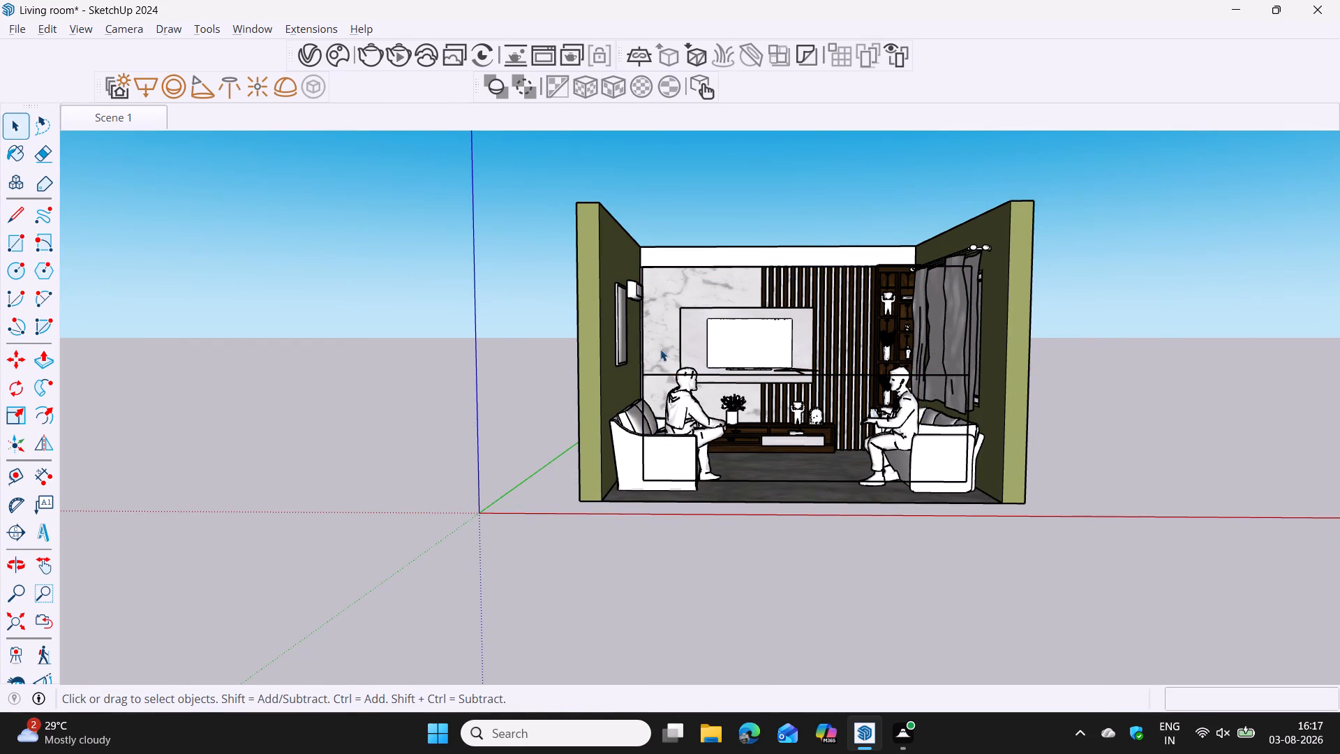
{"action": "right_click", "coordinate": [149, 119]}
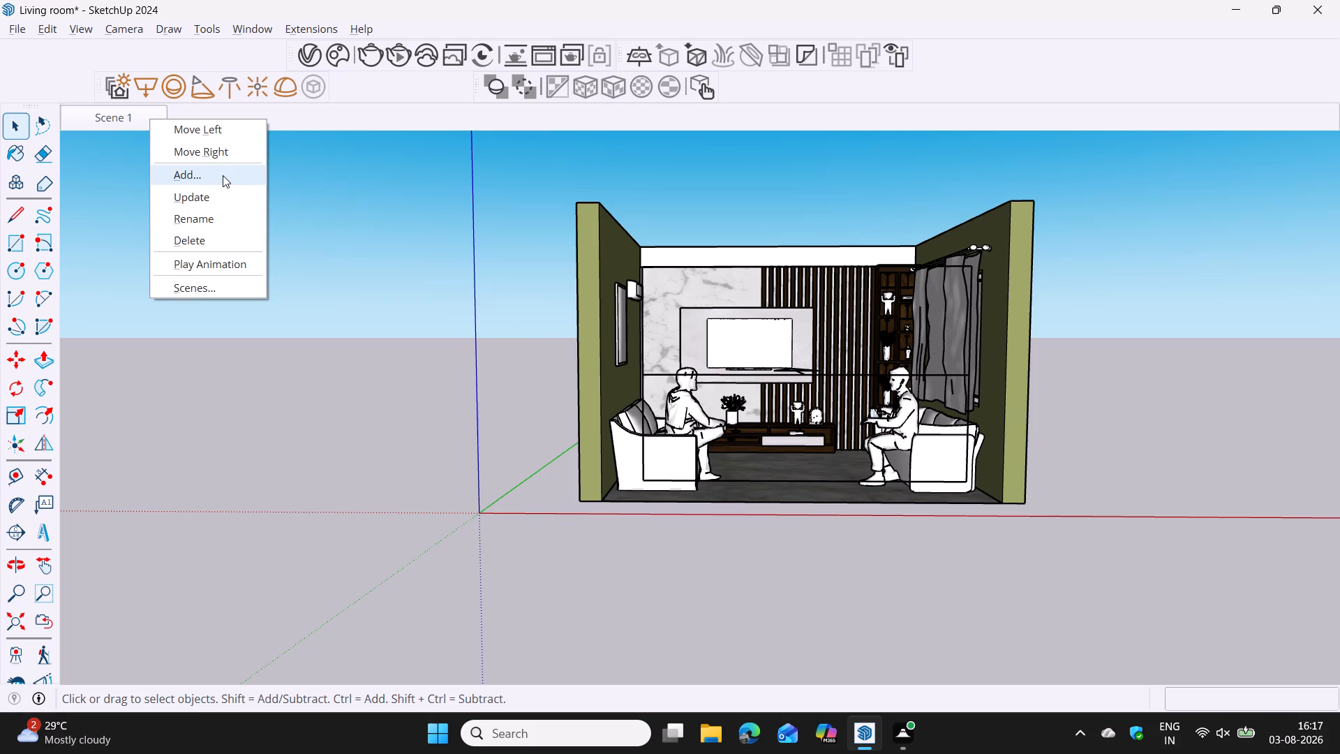
{"action": "left_click", "coordinate": [223, 175]}
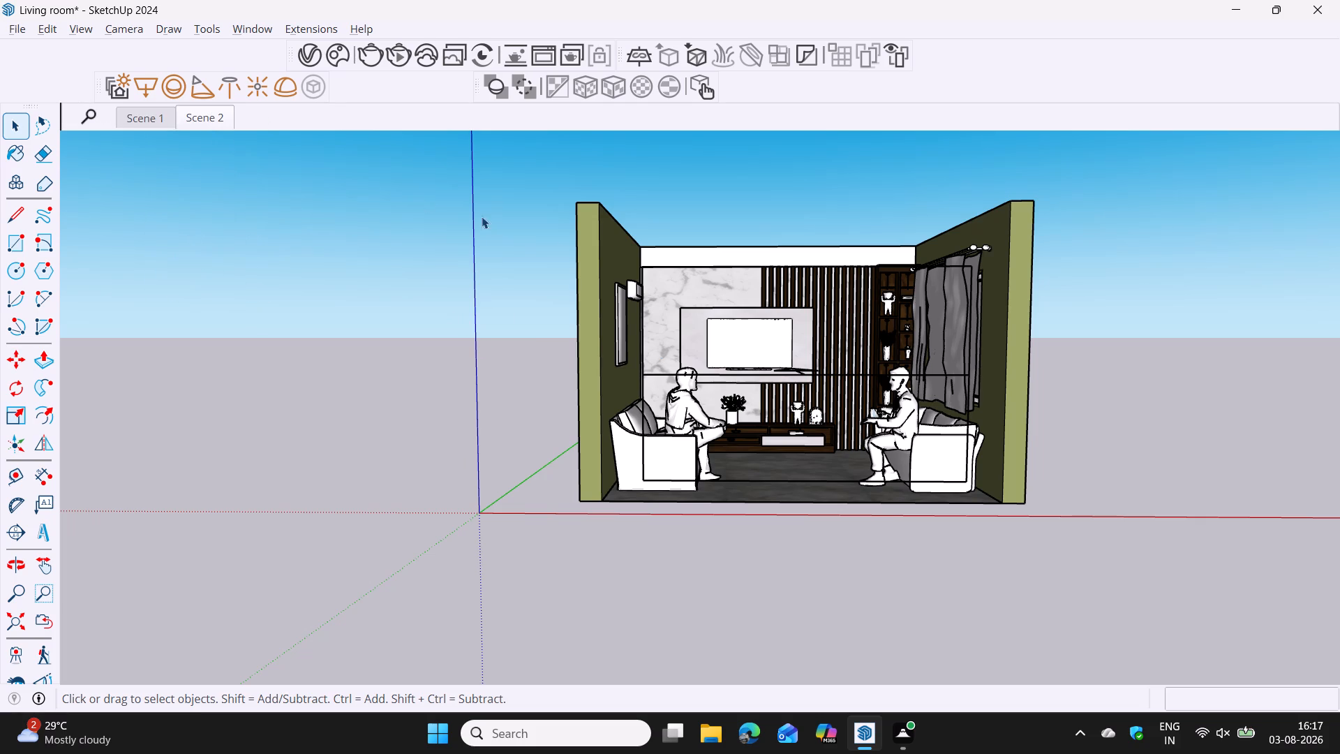
Unhide the living room's ceiling group with its pendant lights.
{"action": "scroll", "coordinate": [835, 298], "scroll_direction": "up", "scroll_amount": 3}
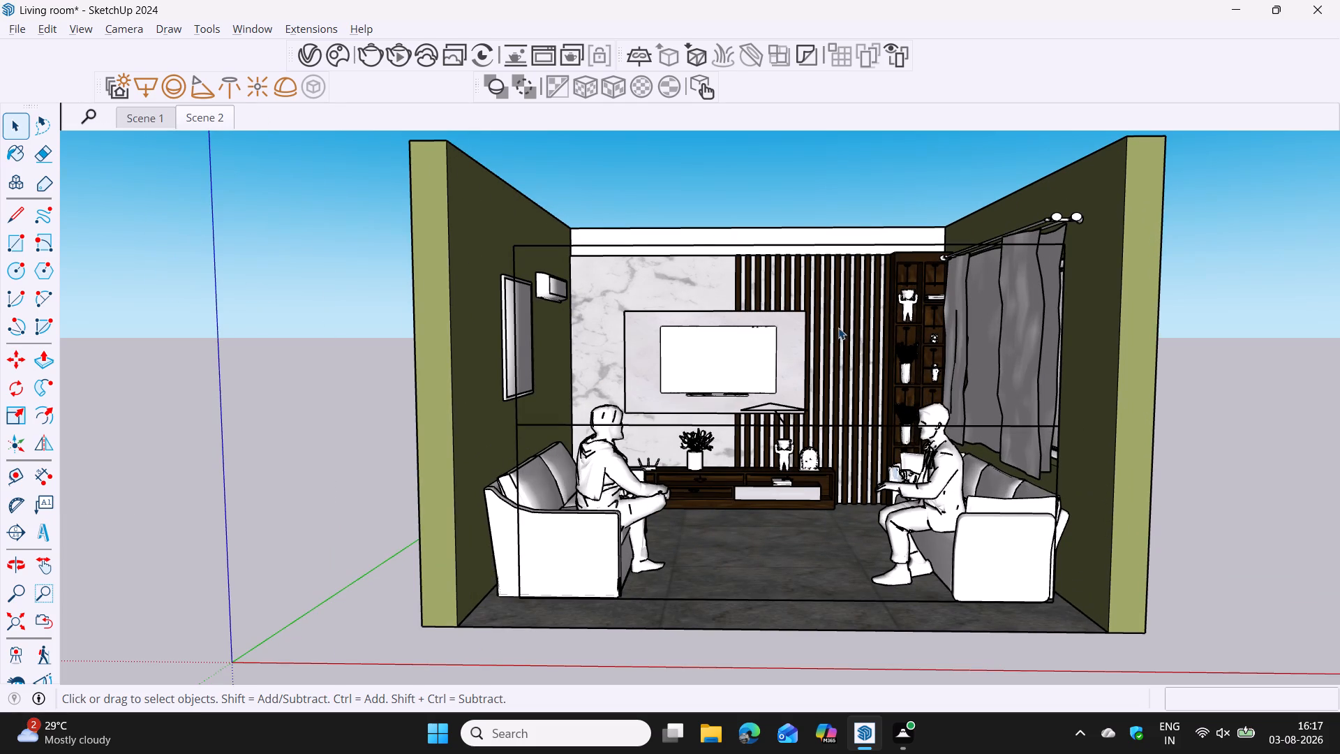
{"action": "scroll", "coordinate": [730, 332], "scroll_direction": "down", "scroll_amount": 3}
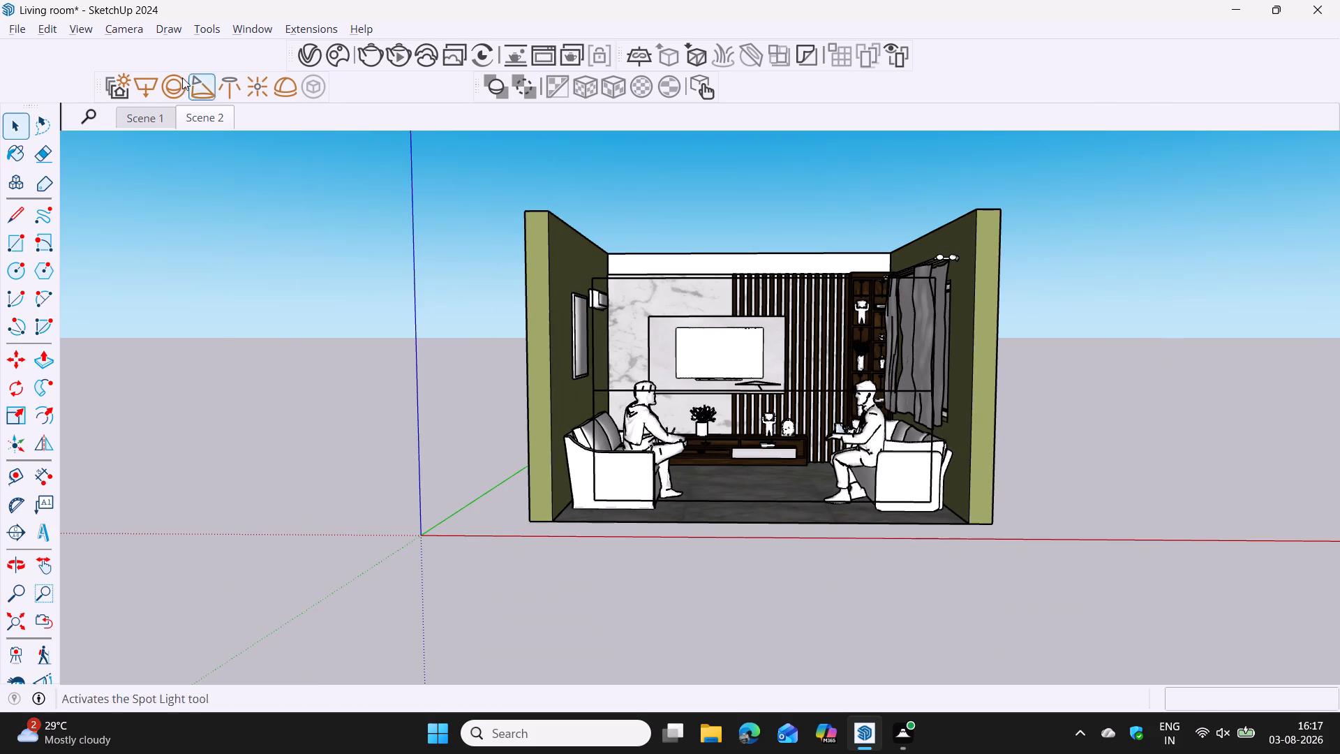
{"action": "left_click", "coordinate": [47, 24]}
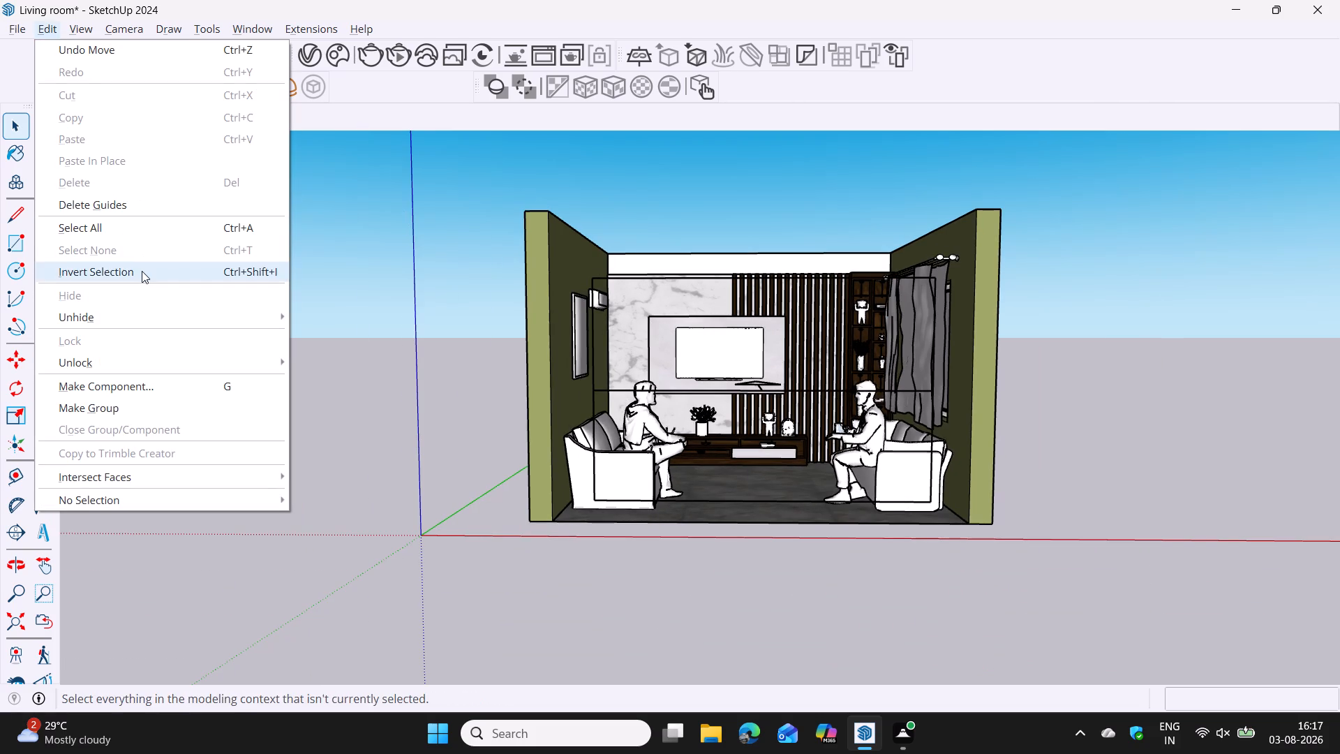
{"action": "left_click", "coordinate": [359, 361]}
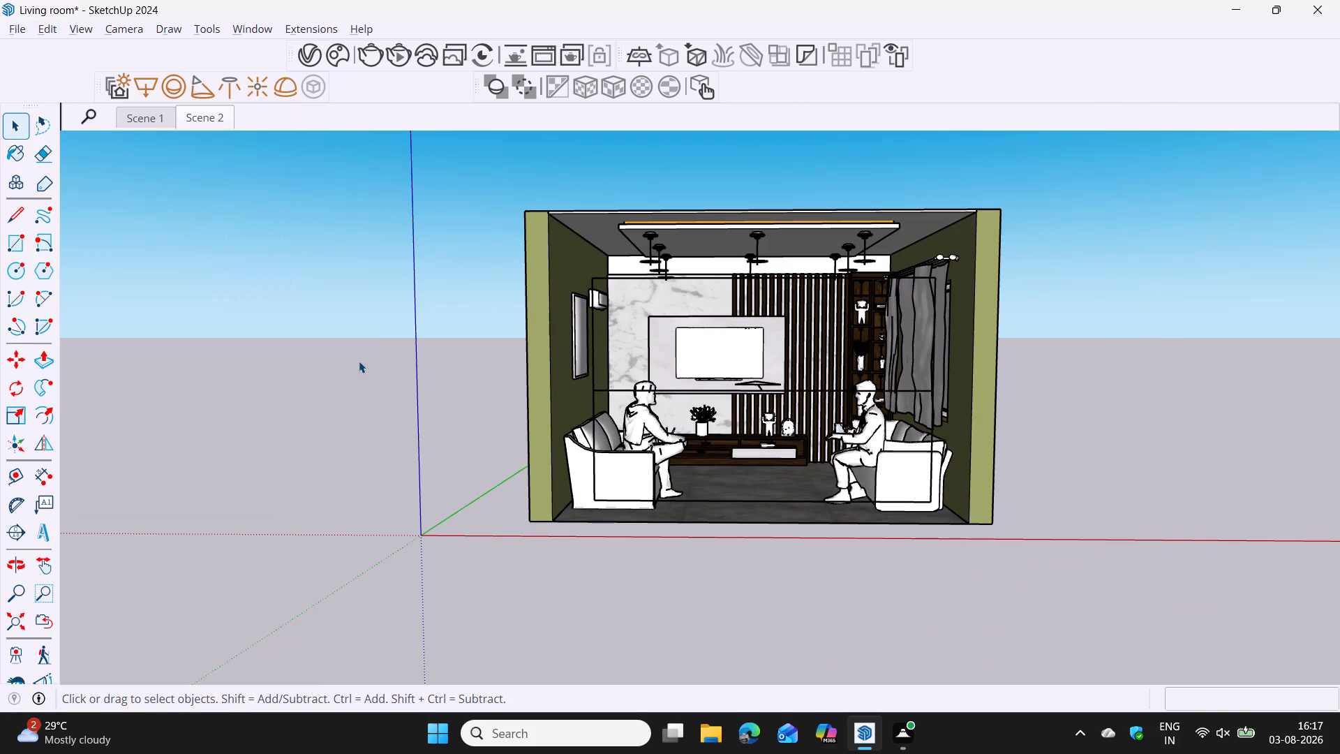
Switch to Scene 1 and update that scene.
{"action": "left_click", "coordinate": [157, 121]}
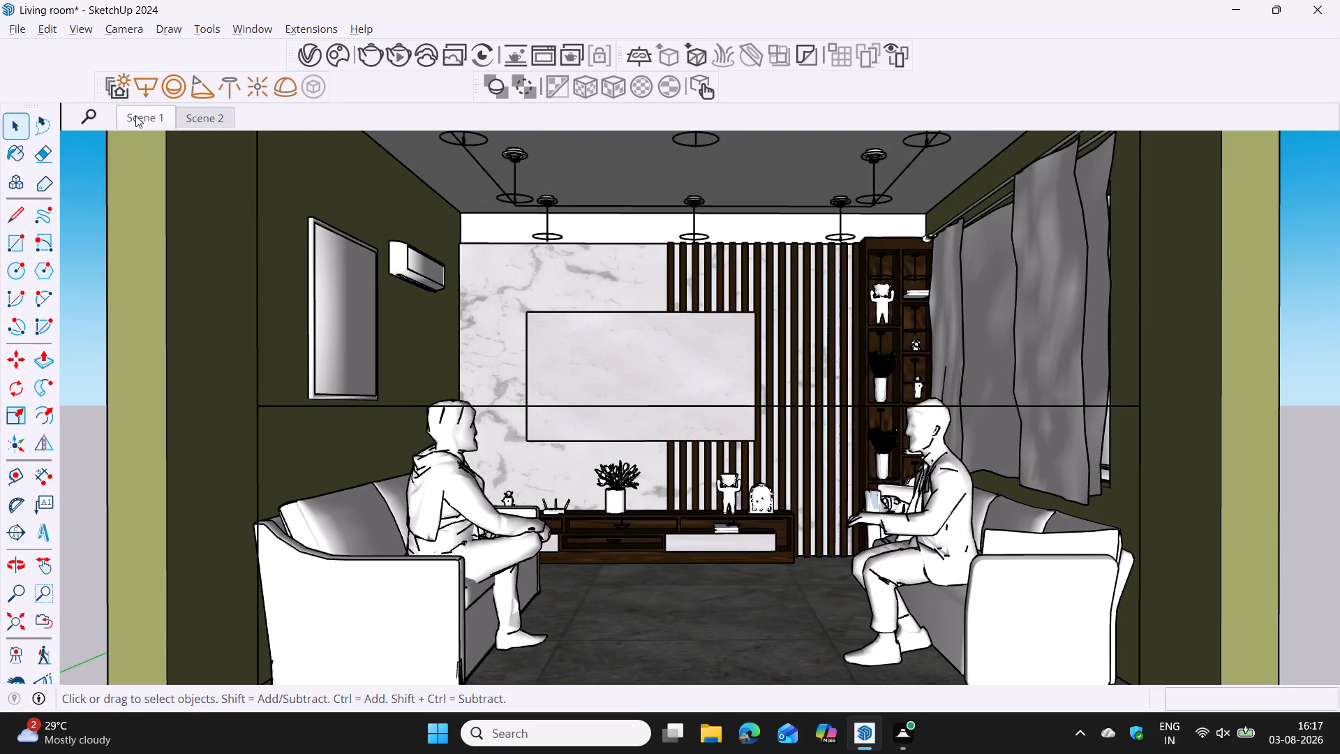
{"action": "right_click", "coordinate": [135, 115]}
{"action": "left_click", "coordinate": [192, 199]}
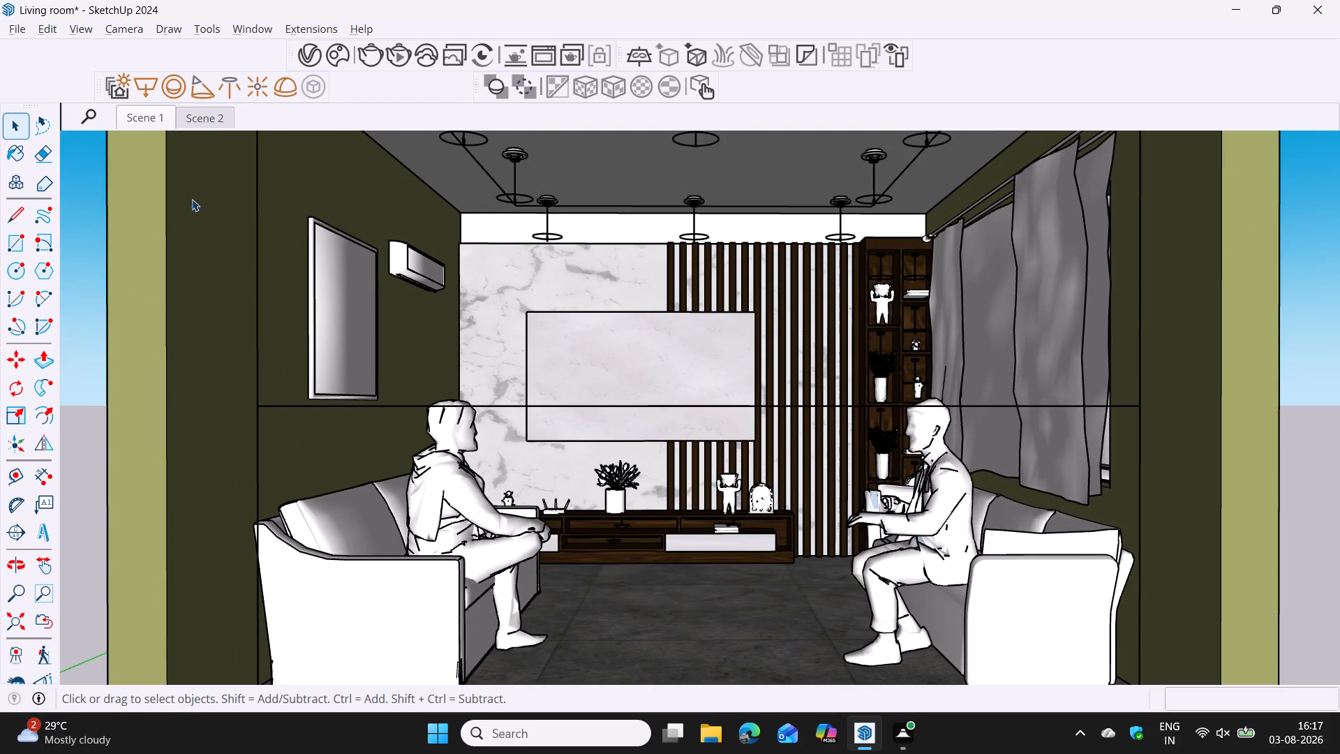
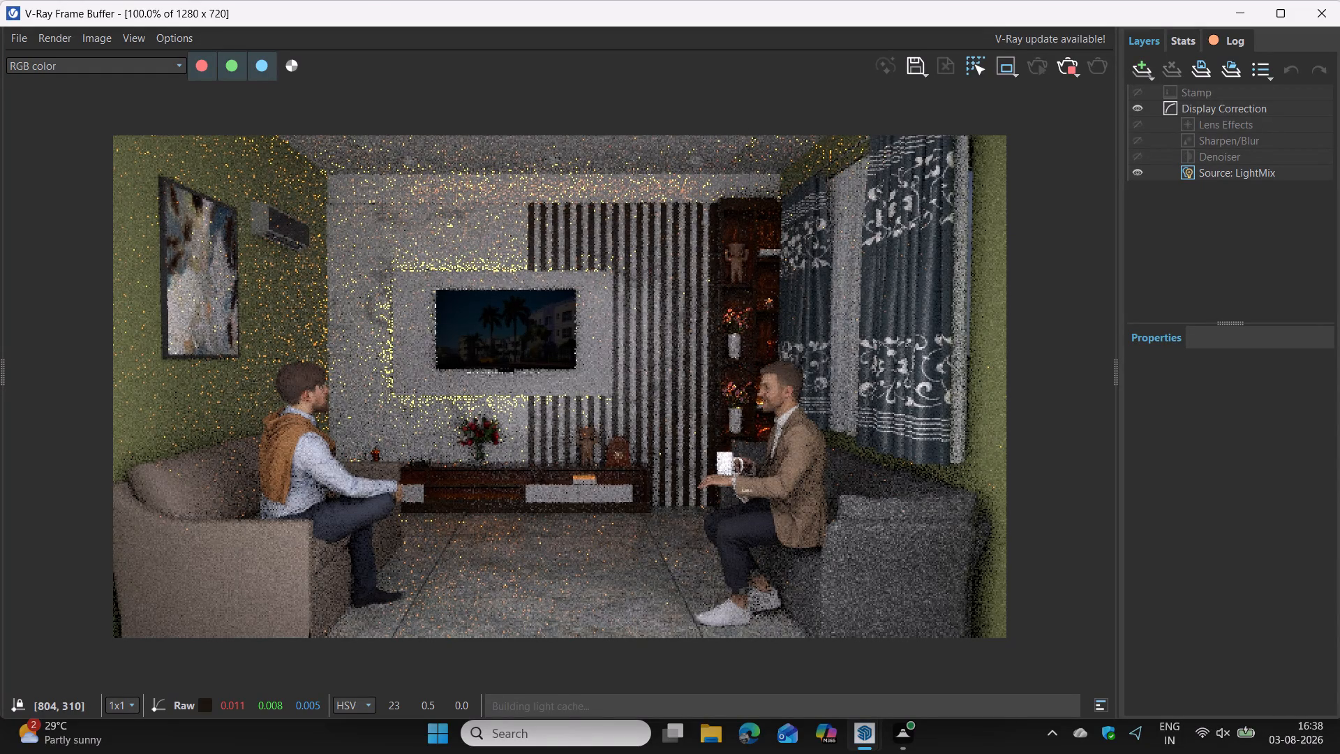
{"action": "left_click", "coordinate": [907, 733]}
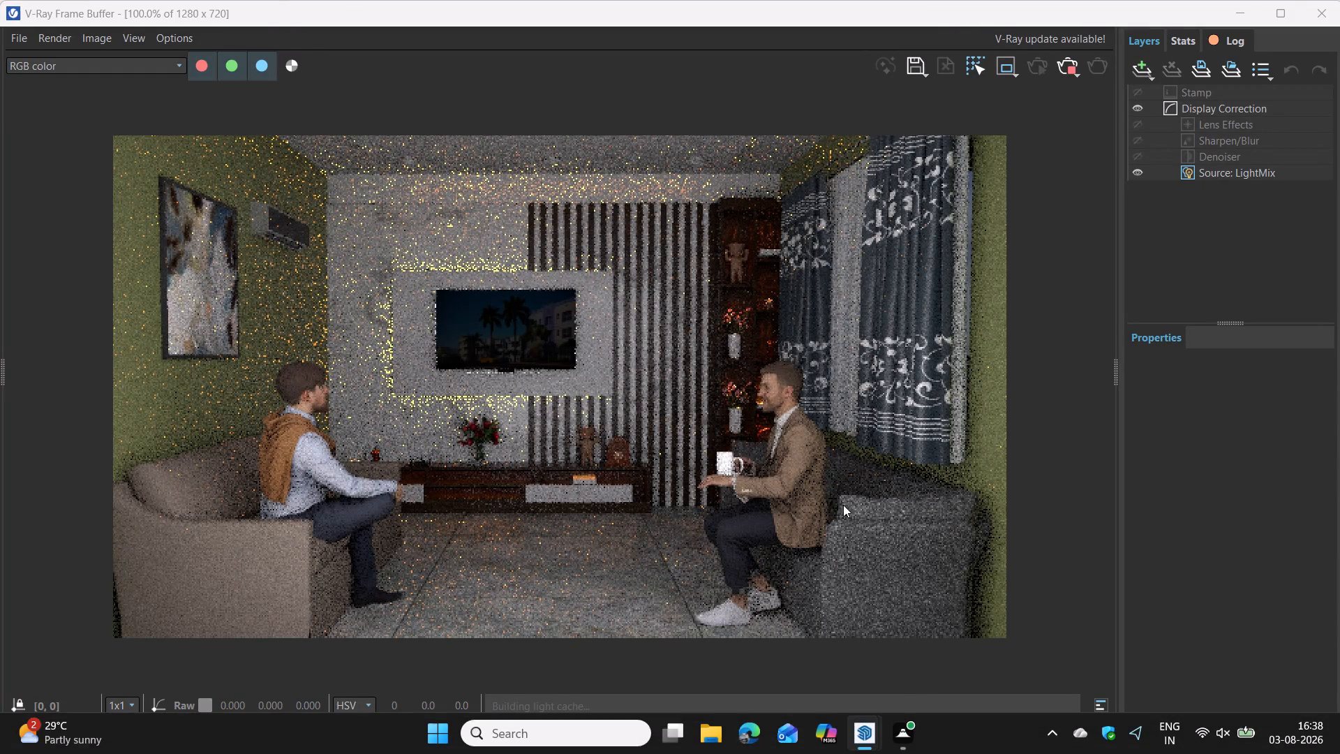
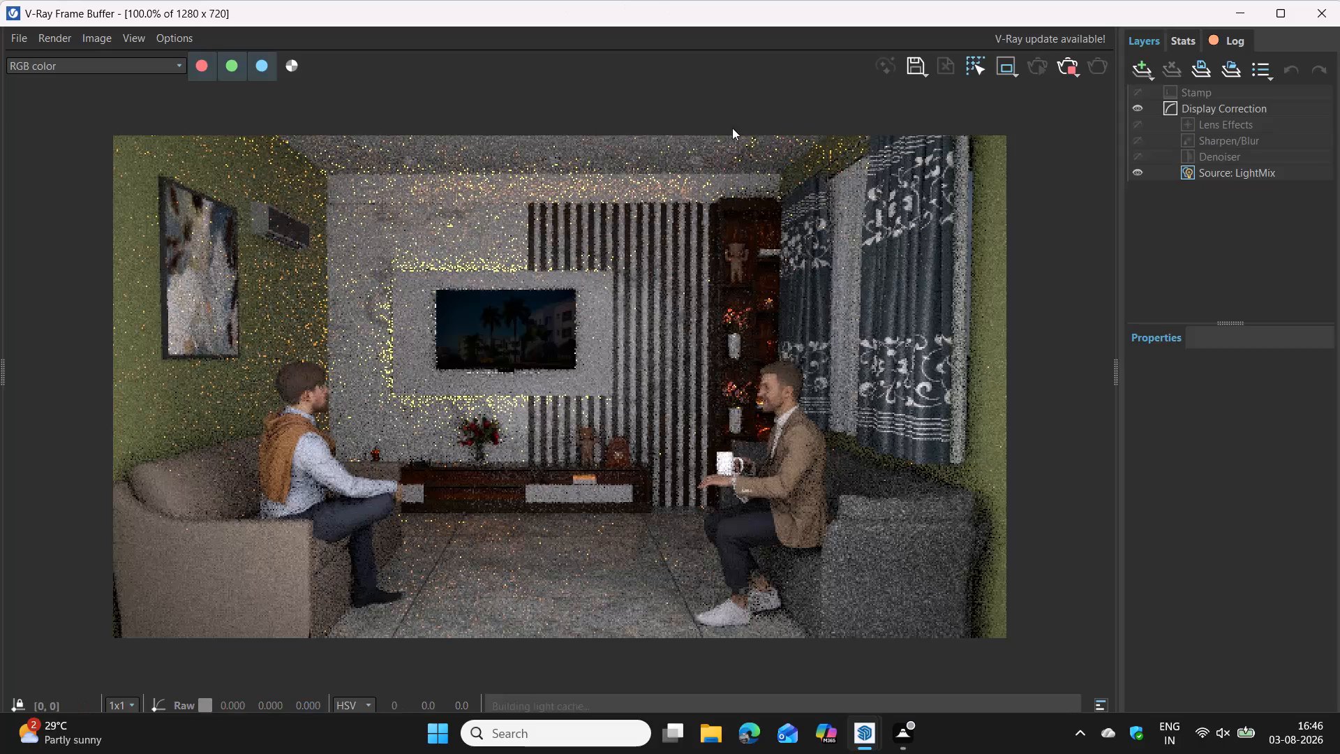
Examine the in-progress V-Ray render of the living room at different magnifications around the TV wall.
{"action": "scroll", "coordinate": [684, 337], "scroll_direction": "up", "scroll_amount": 4}
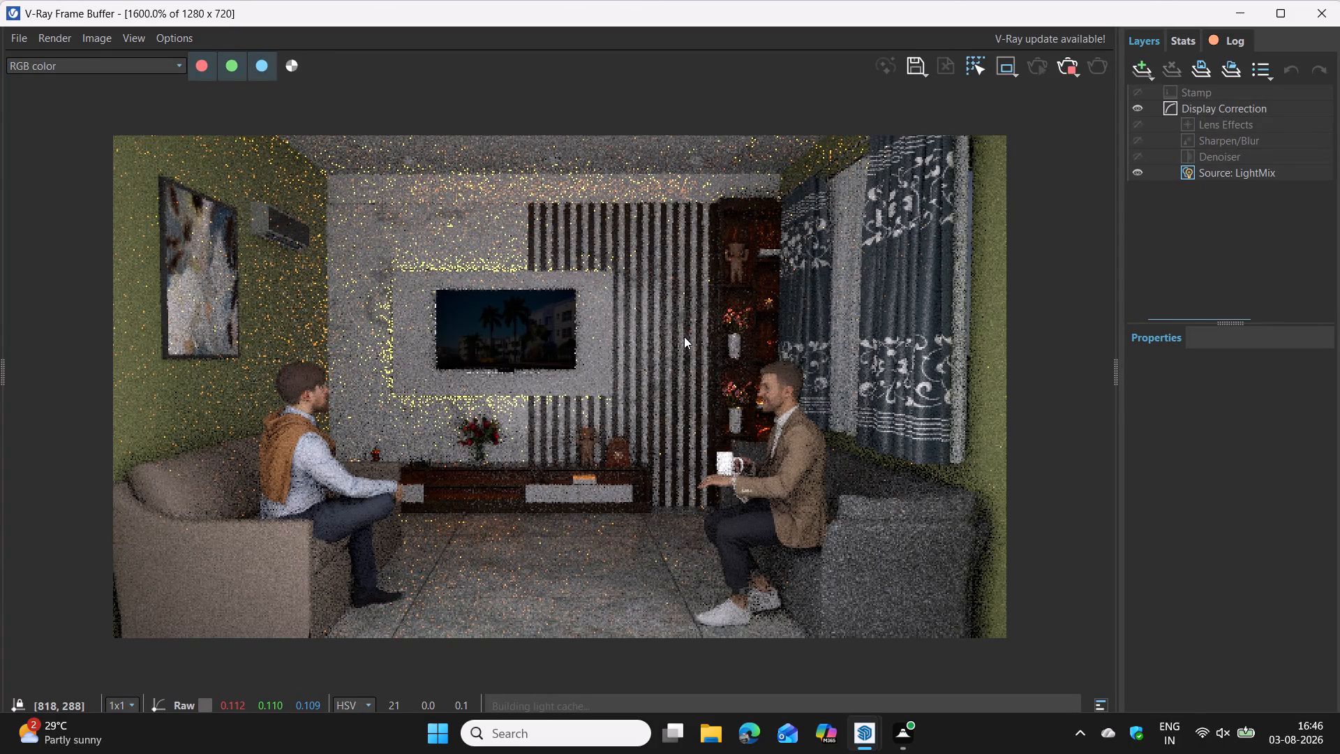
{"action": "scroll", "coordinate": [684, 337], "scroll_direction": "down", "scroll_amount": 2}
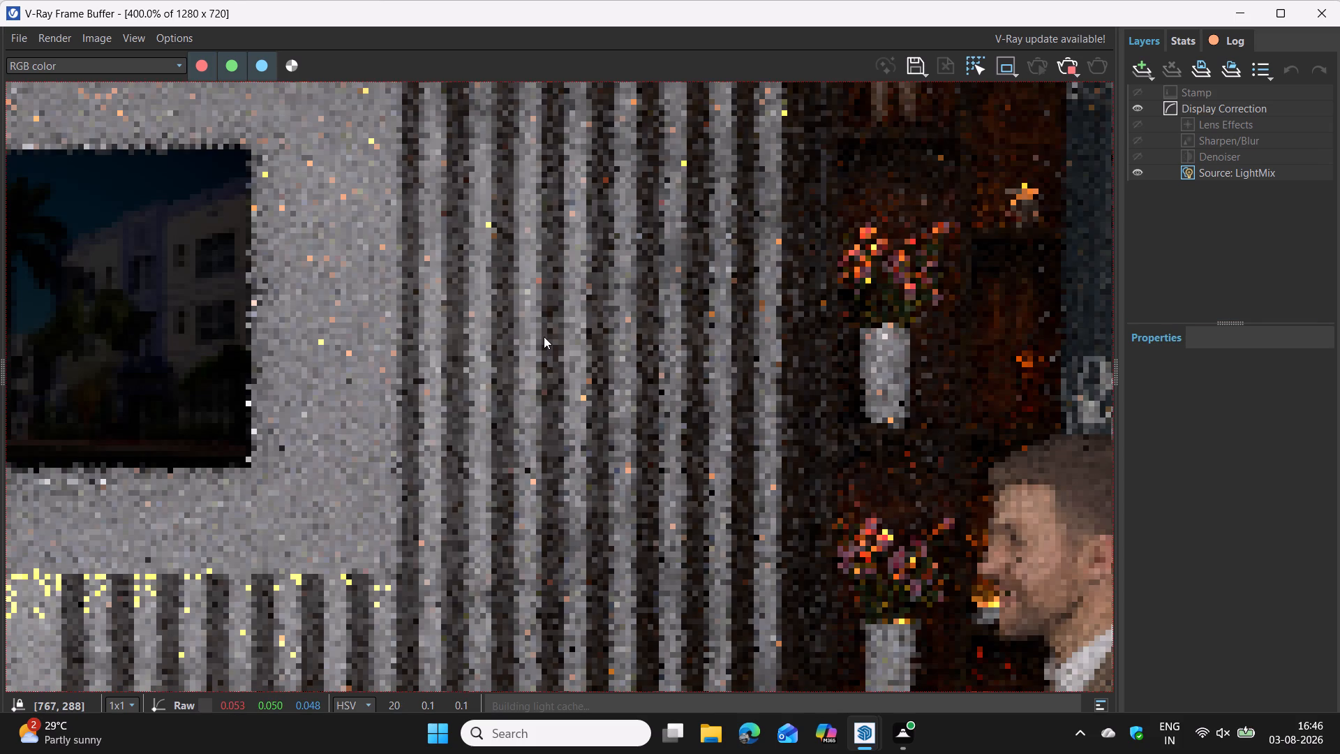
{"action": "scroll", "coordinate": [544, 337], "scroll_direction": "down", "scroll_amount": 4}
{"action": "scroll", "coordinate": [605, 336], "scroll_direction": "down", "scroll_amount": 2}
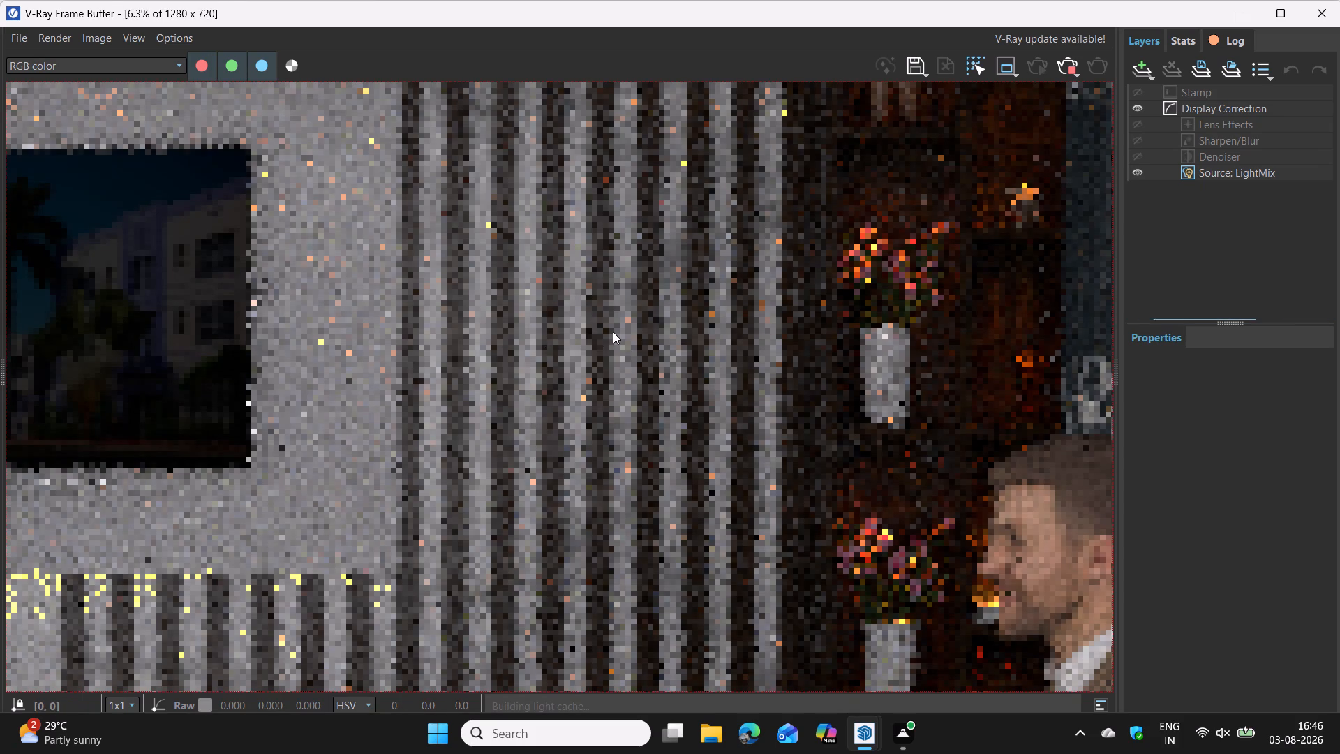
{"action": "scroll", "coordinate": [613, 332], "scroll_direction": "down", "scroll_amount": 2}
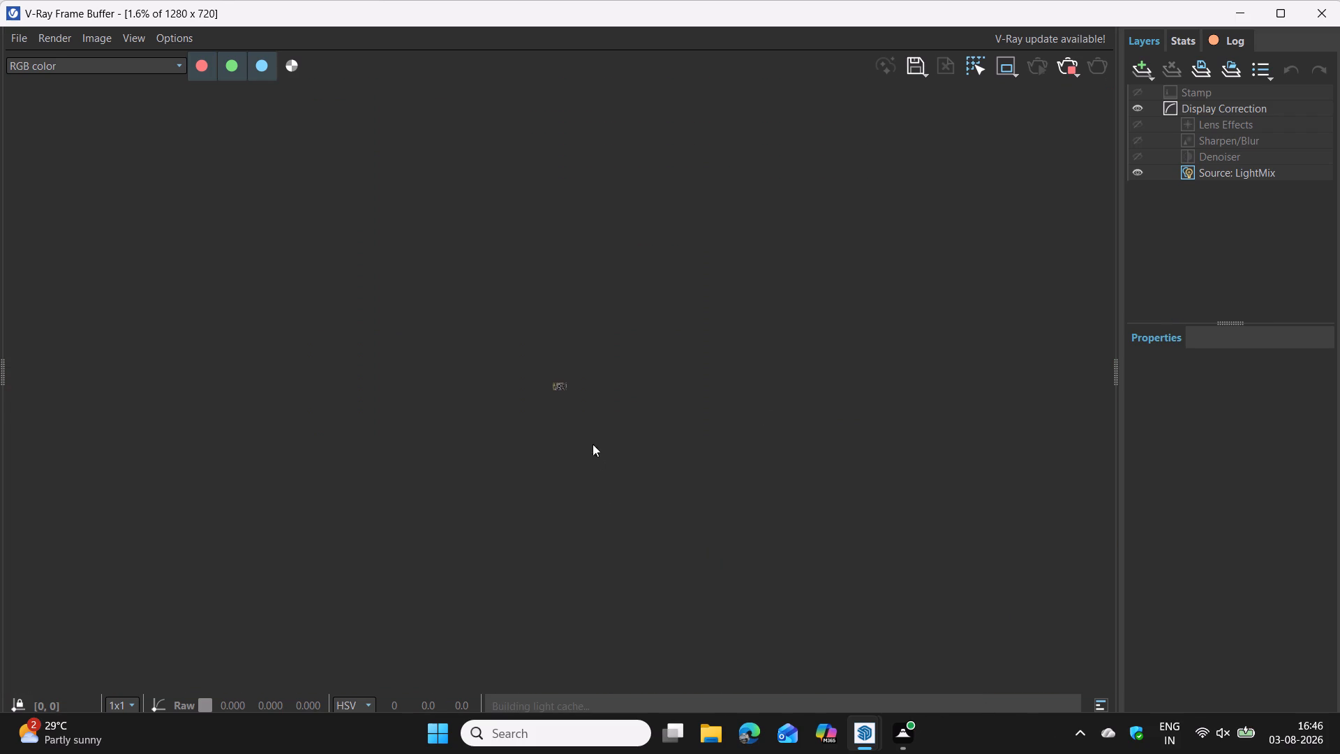
{"action": "scroll", "coordinate": [584, 429], "scroll_direction": "up", "scroll_amount": 7}
{"action": "scroll", "coordinate": [581, 425], "scroll_direction": "down", "scroll_amount": 1}
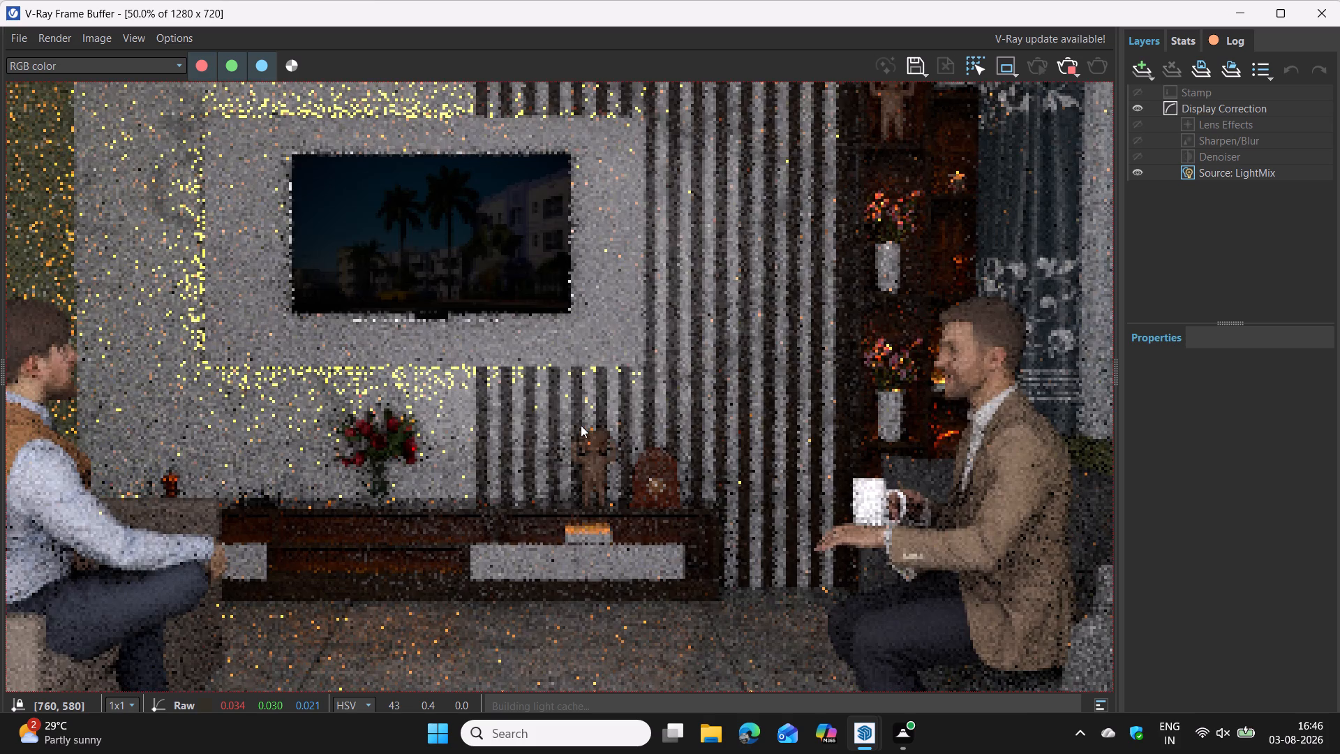
{"action": "scroll", "coordinate": [581, 425], "scroll_direction": "down", "scroll_amount": 1}
{"action": "scroll", "coordinate": [581, 425], "scroll_direction": "up", "scroll_amount": 2}
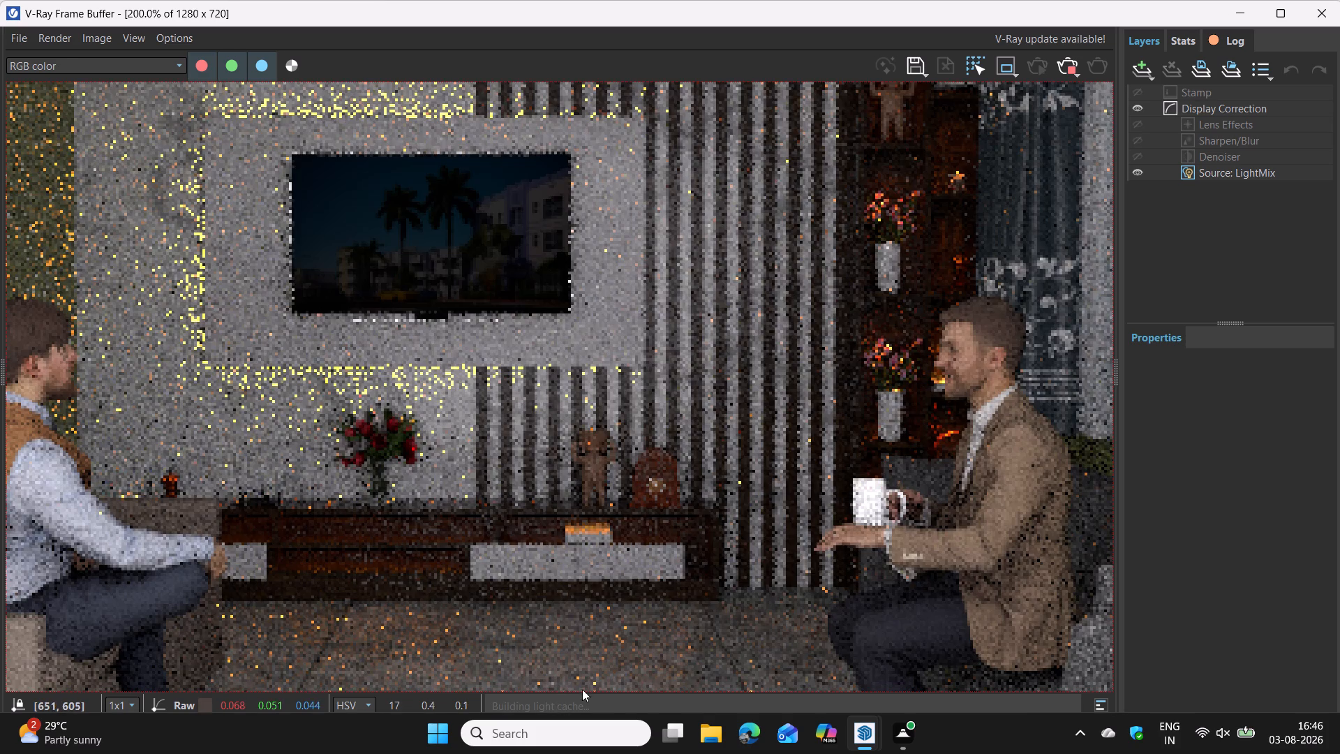
{"action": "left_click", "coordinate": [1234, 7]}
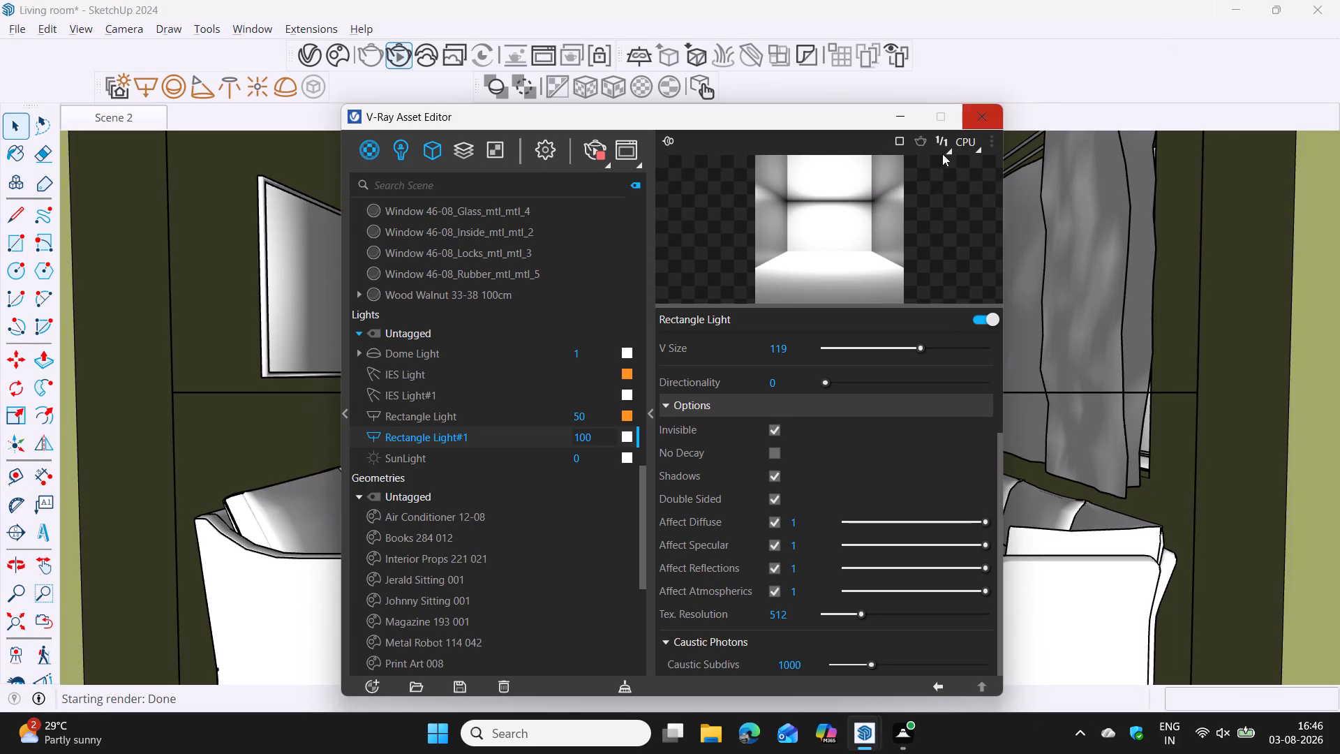
Stop the running V-Ray interactive render and close the Asset Editor.
{"action": "left_click", "coordinate": [595, 145]}
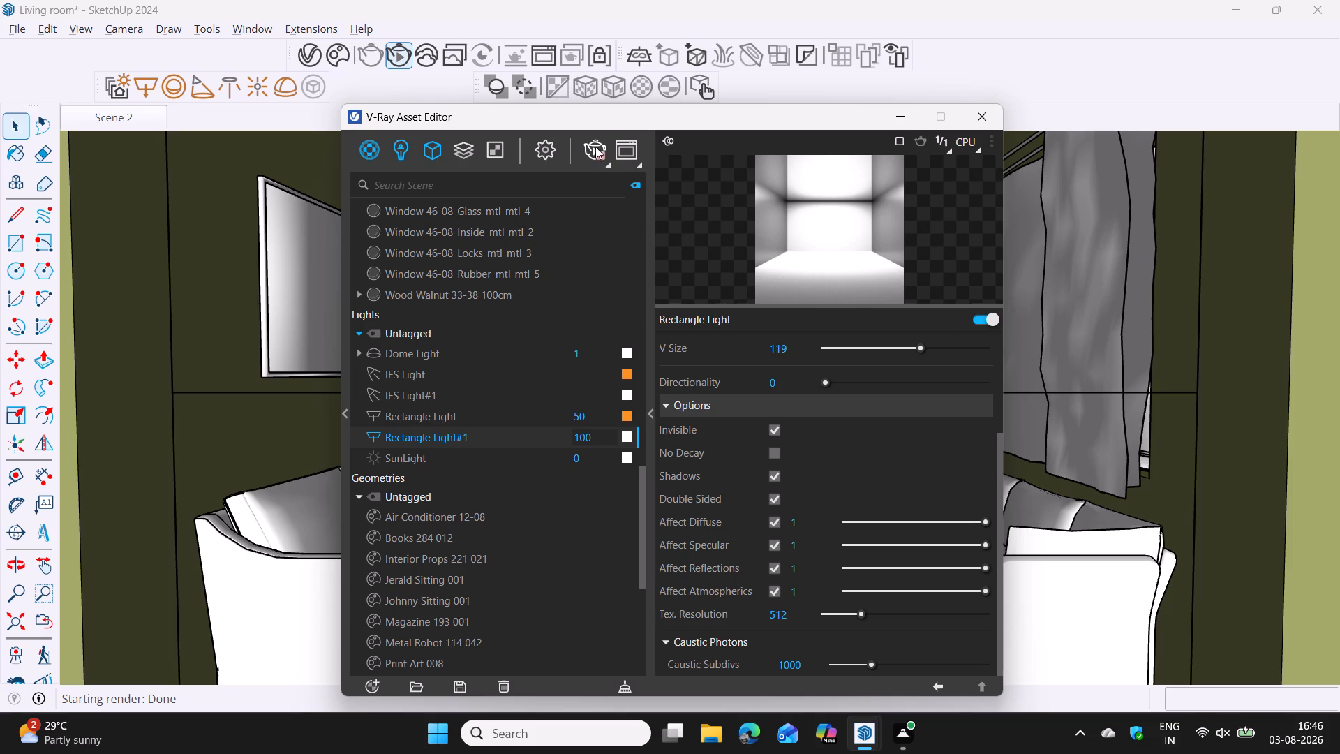
{"action": "left_click", "coordinate": [598, 154]}
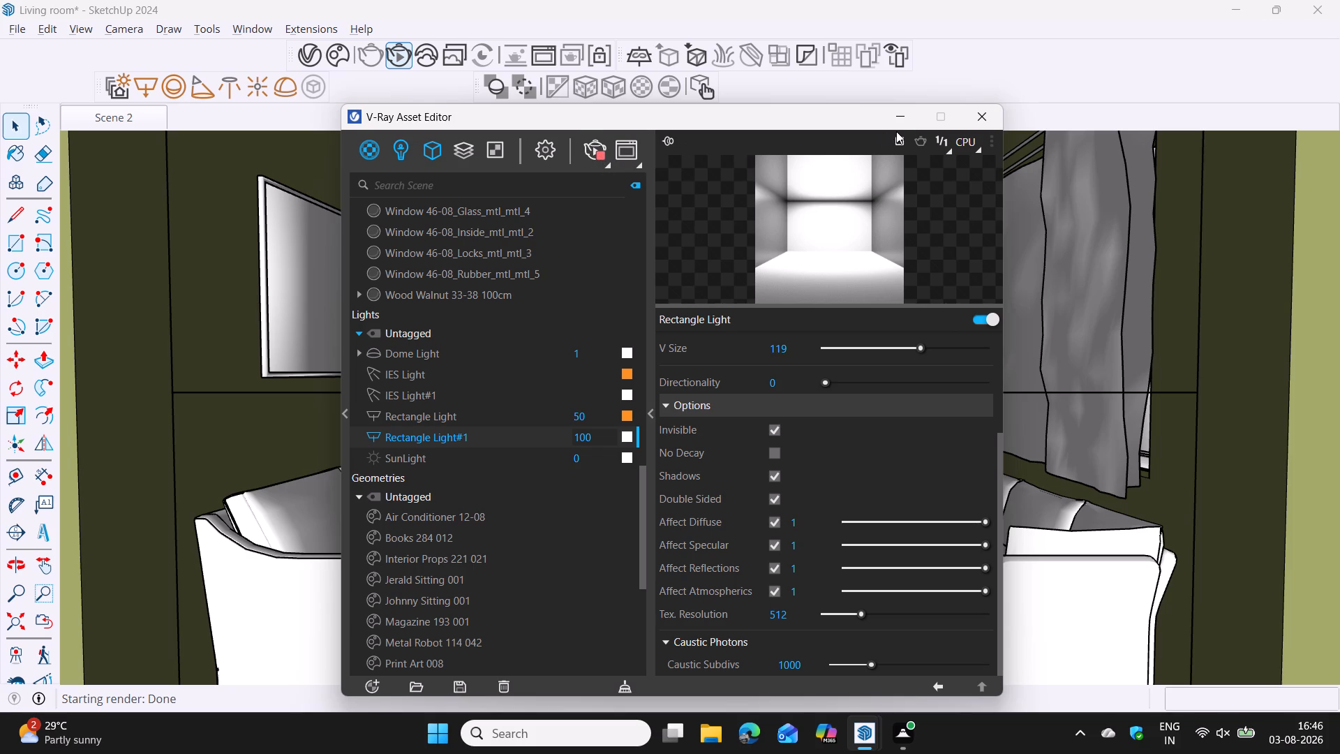
{"action": "left_click", "coordinate": [904, 121]}
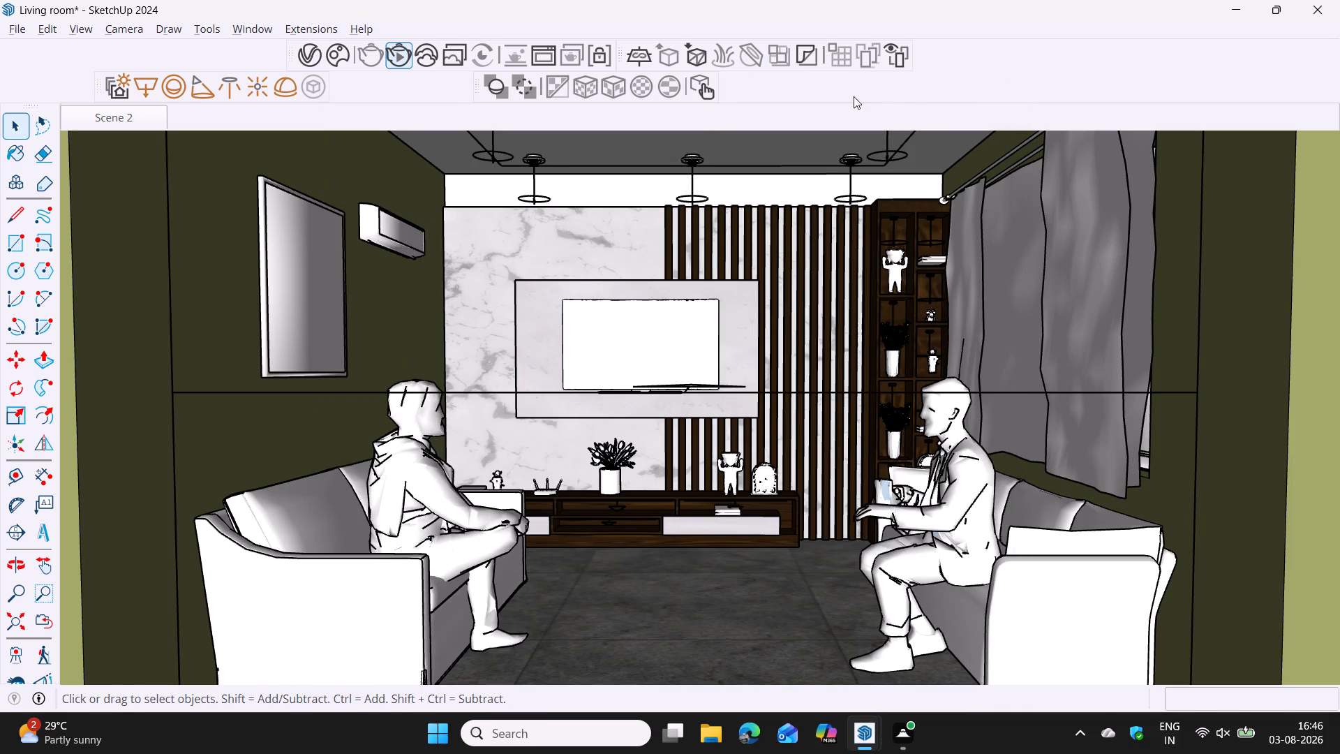
{"action": "left_click", "coordinate": [395, 57]}
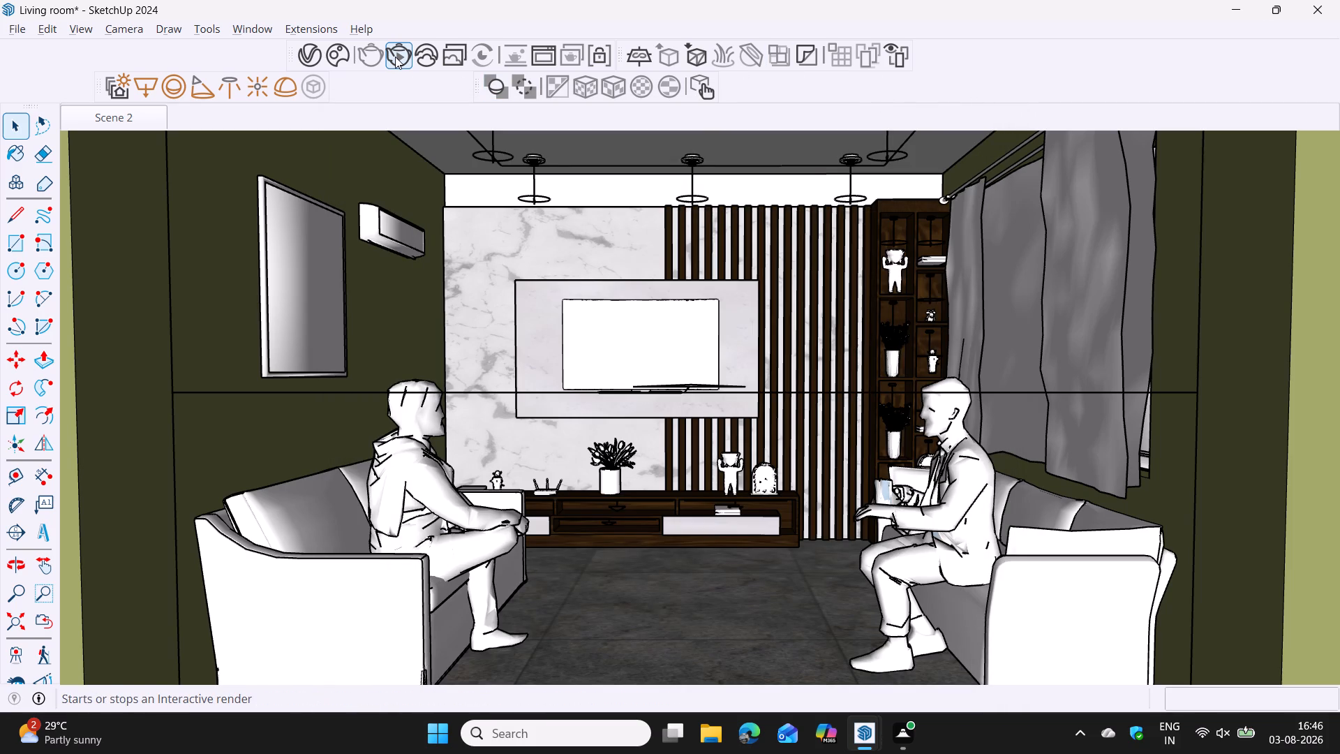
{"action": "key", "text": "alt+Tab"}
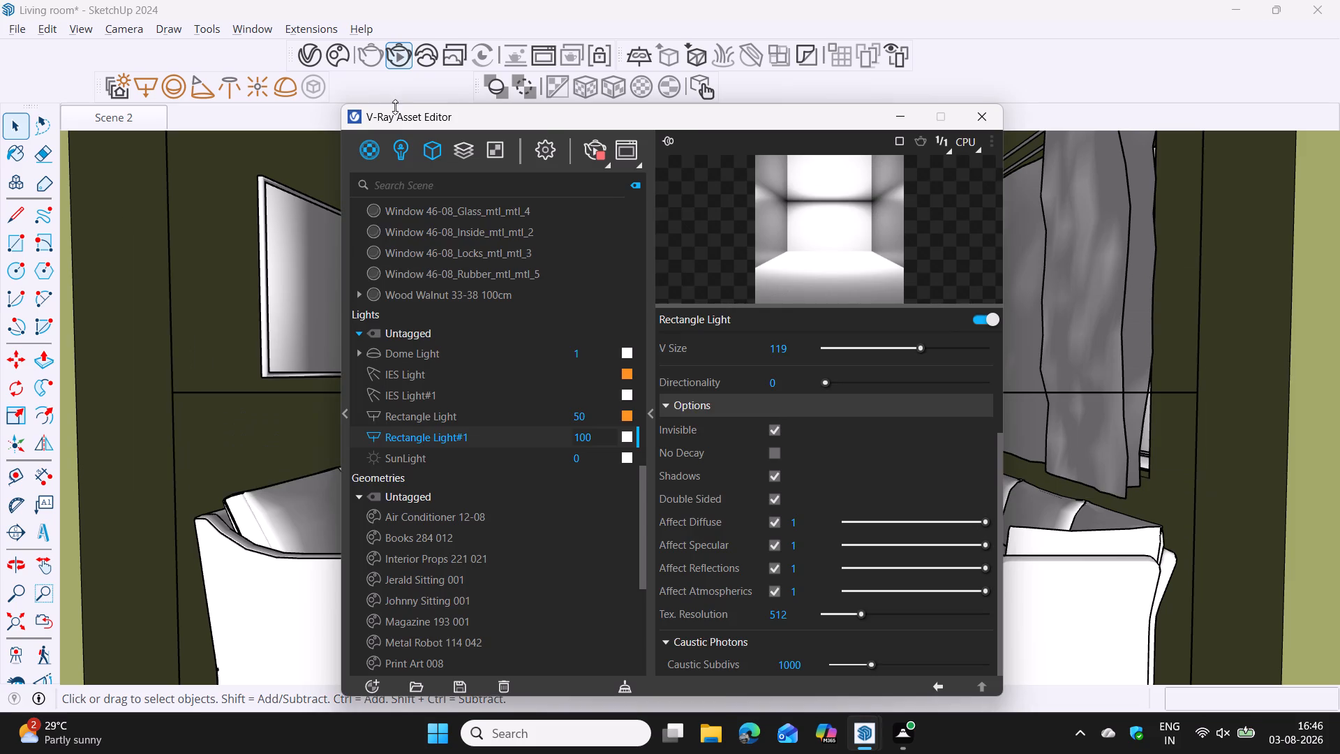
{"action": "left_click", "coordinate": [983, 110]}
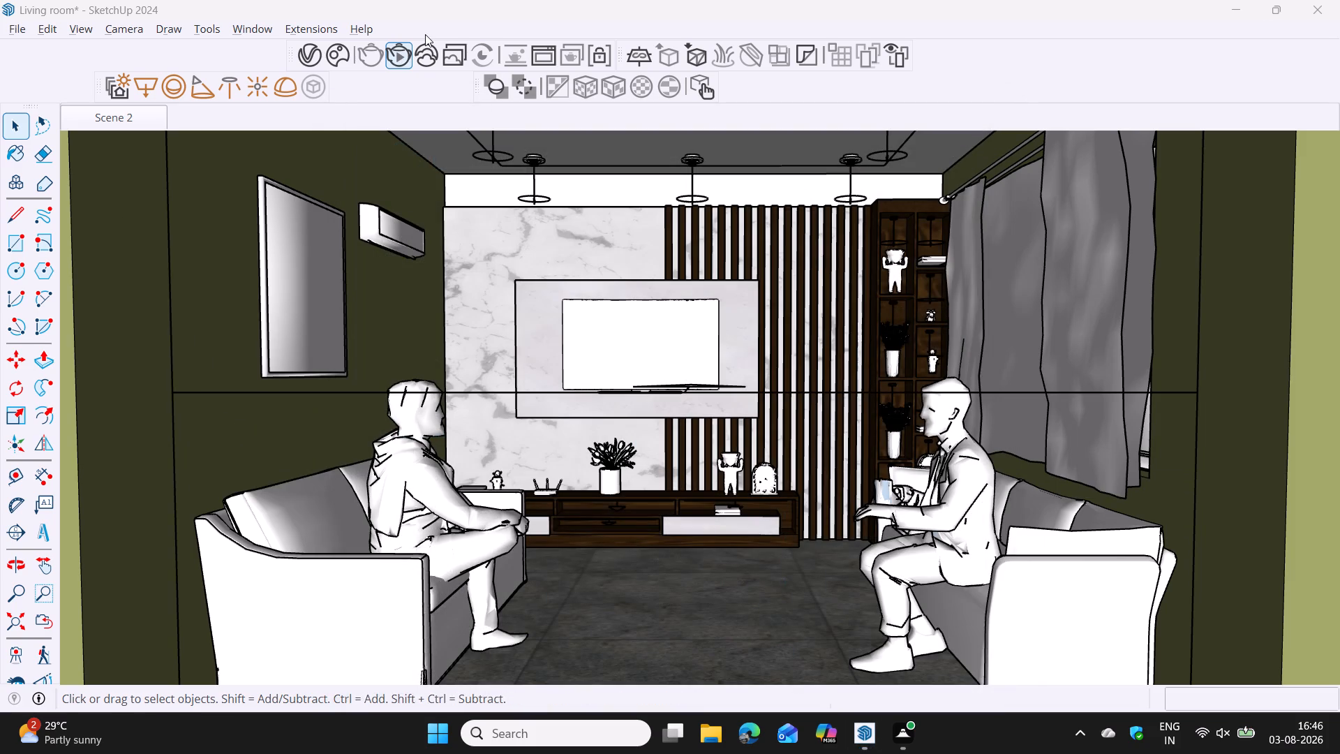
{"action": "left_click", "coordinate": [393, 57]}
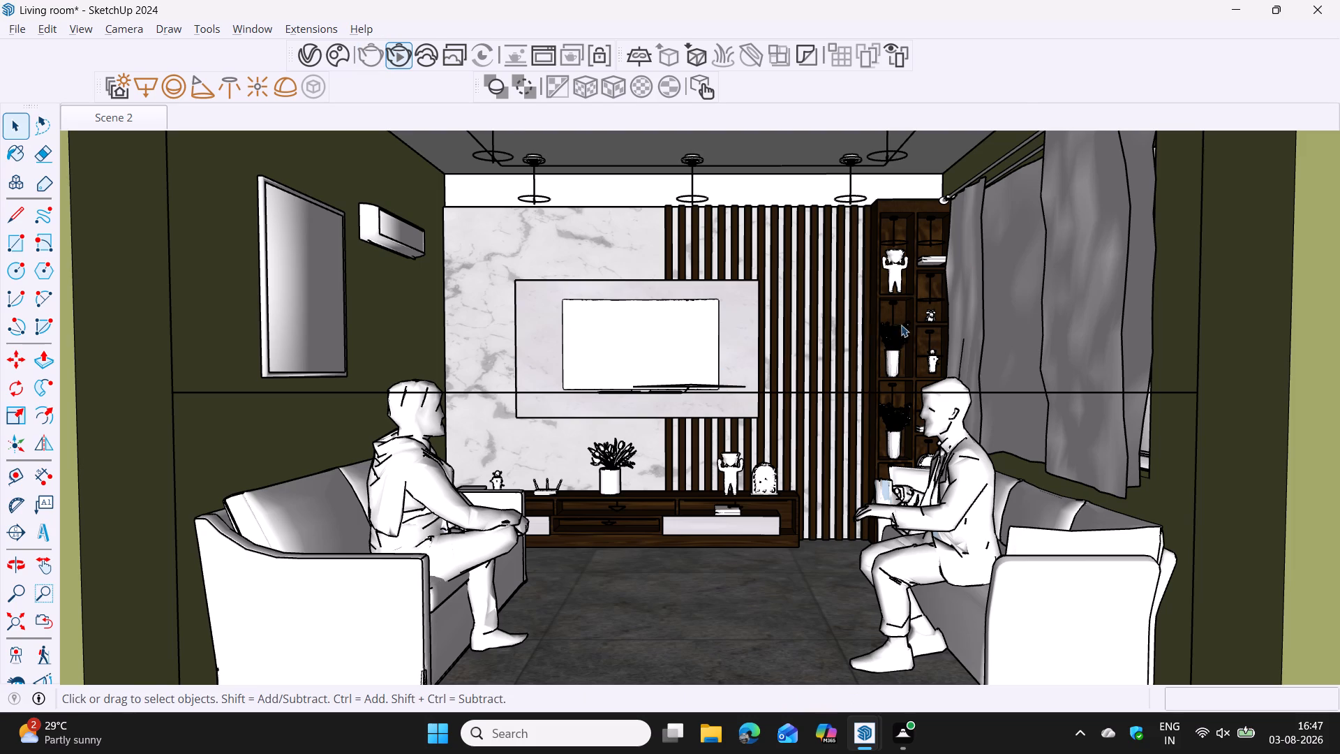
{"action": "key", "text": "alt+Tab"}
{"action": "left_click", "coordinate": [1013, 66], "text": "alt"}
{"action": "key", "text": "alt+Tab"}
{"action": "left_click", "coordinate": [398, 52], "text": "alt"}
{"action": "left_click", "coordinate": [396, 52]}
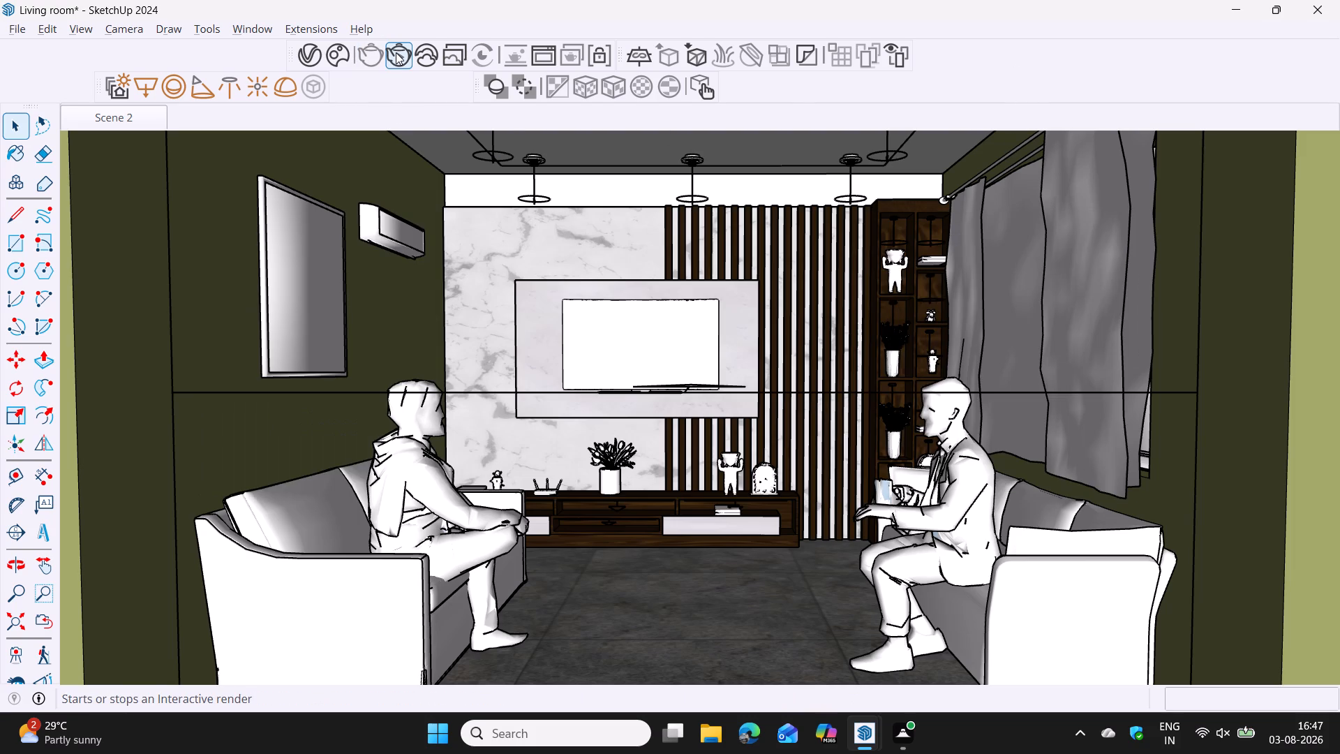
{"action": "left_click", "coordinate": [401, 61]}
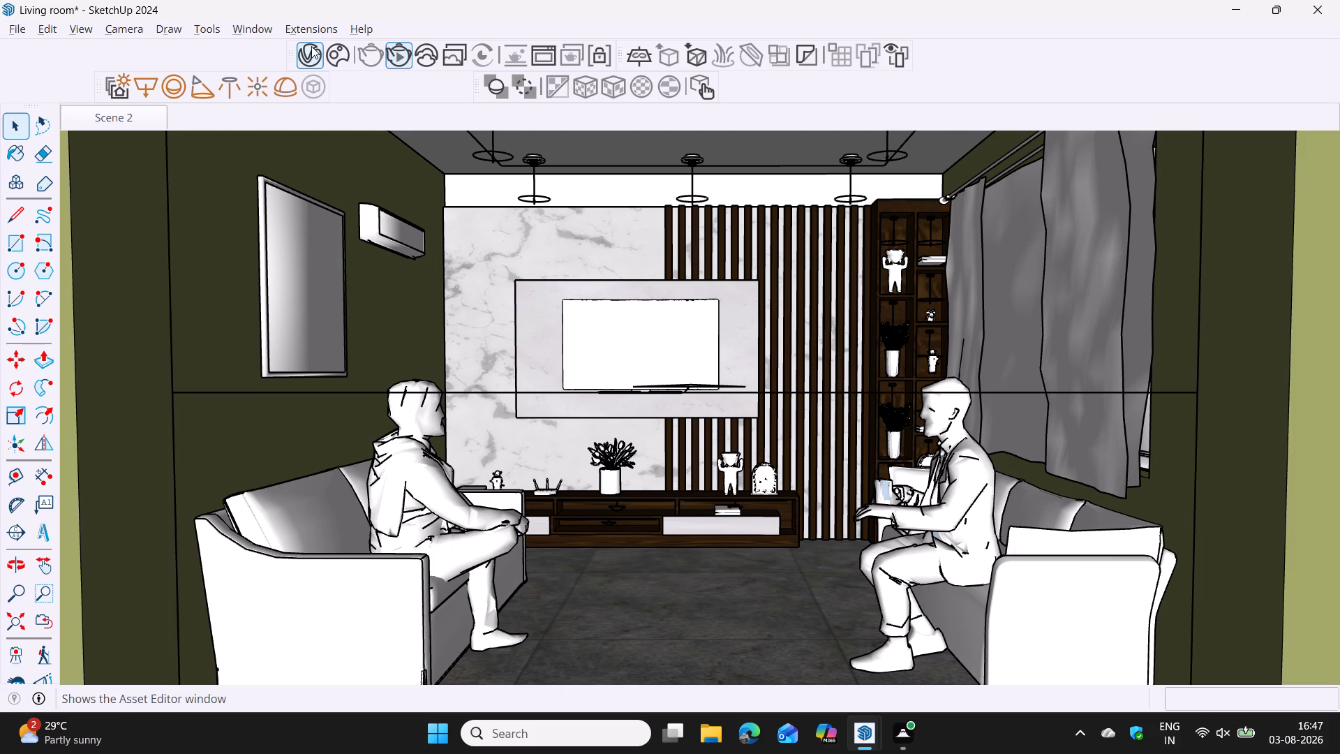
Bring up the V-Ray render settings and start a non-interactive render of the living room.
{"action": "left_click", "coordinate": [311, 46]}
{"action": "scroll", "coordinate": [708, 300], "scroll_direction": "down", "scroll_amount": 1}
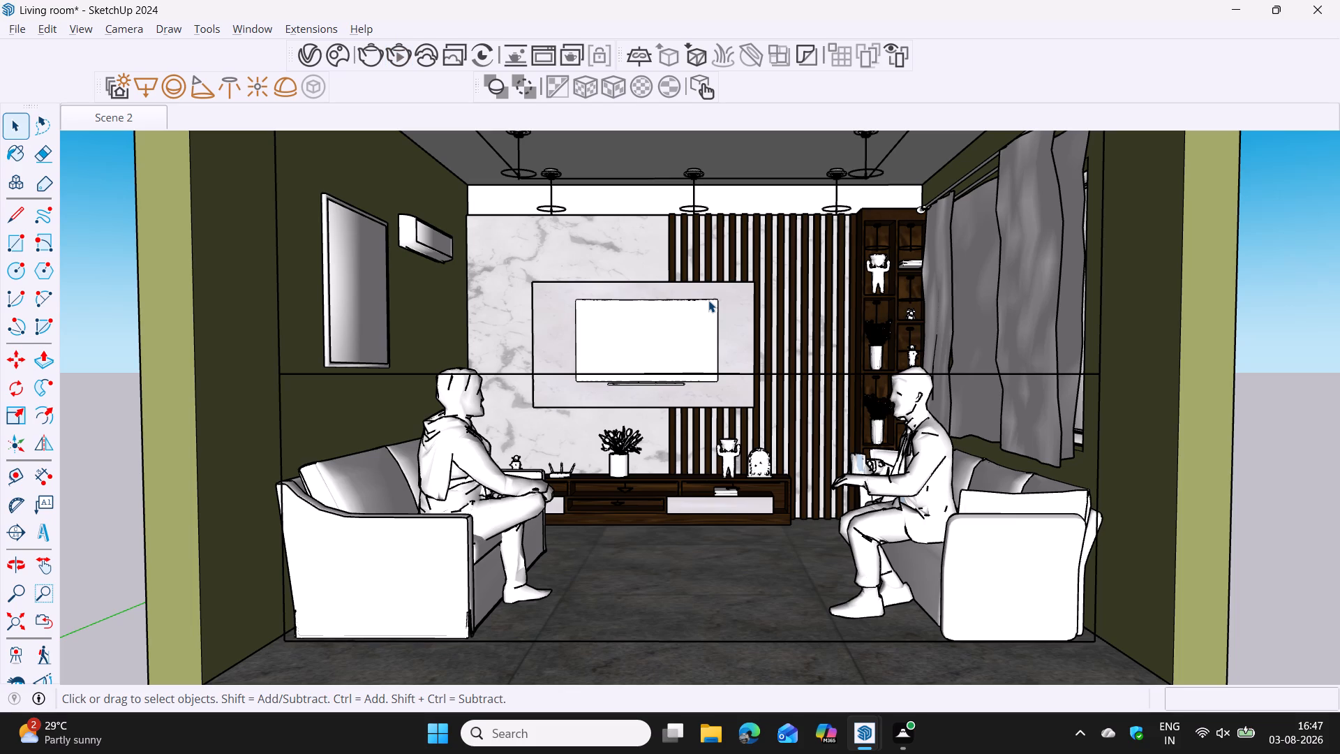
{"action": "left_click", "coordinate": [708, 300]}
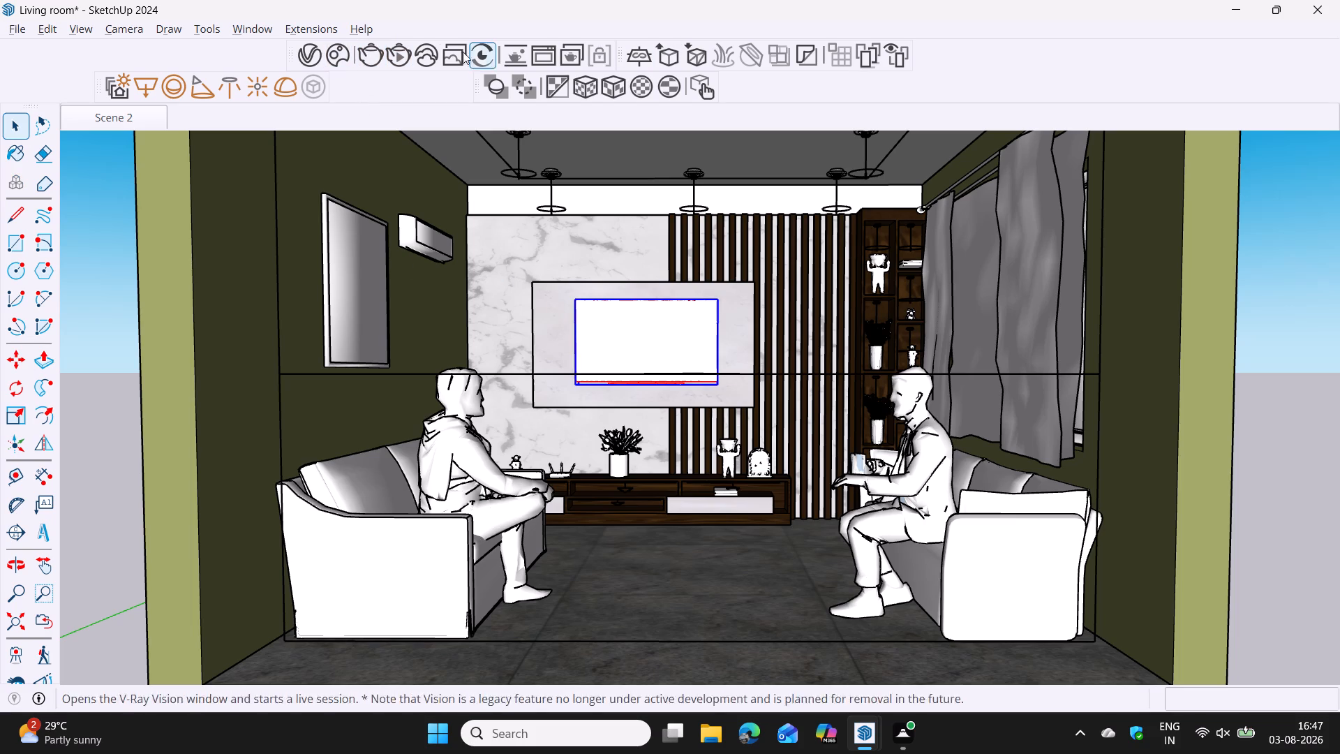
{"action": "left_click", "coordinate": [307, 41]}
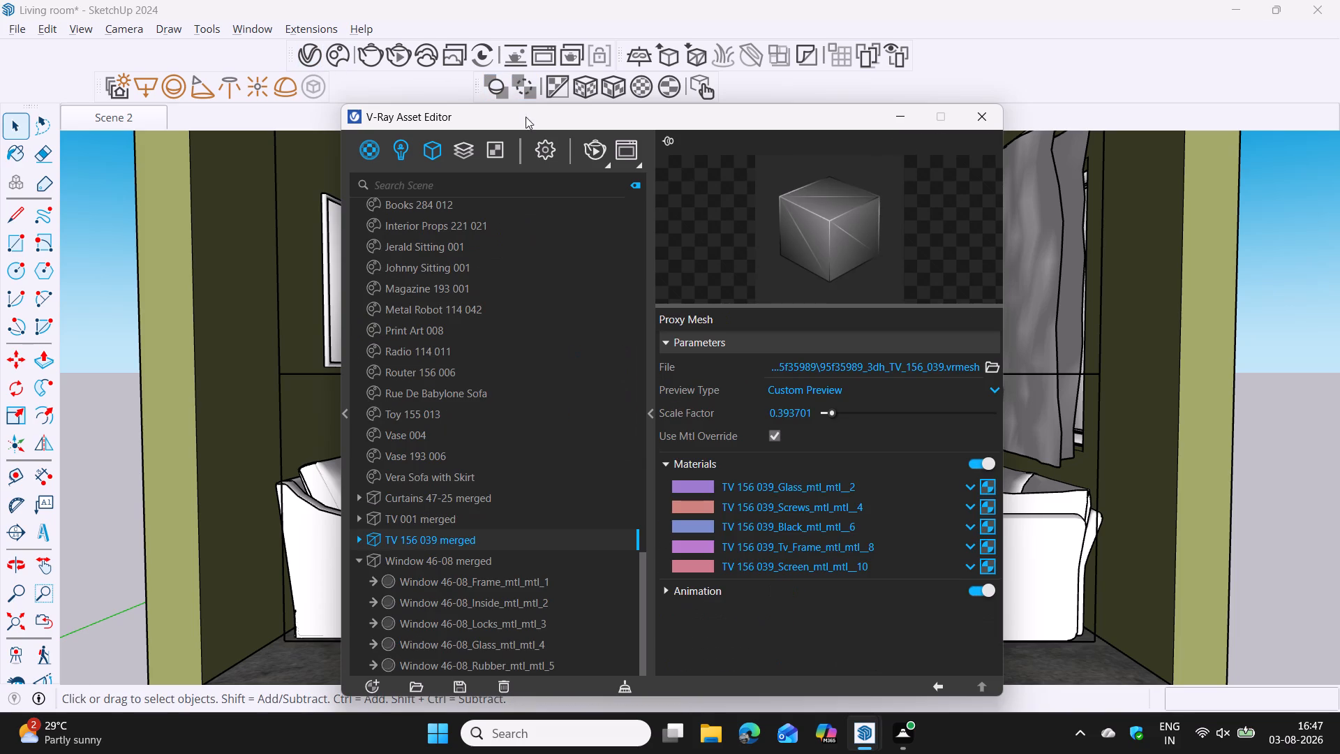
{"action": "left_click", "coordinate": [544, 149]}
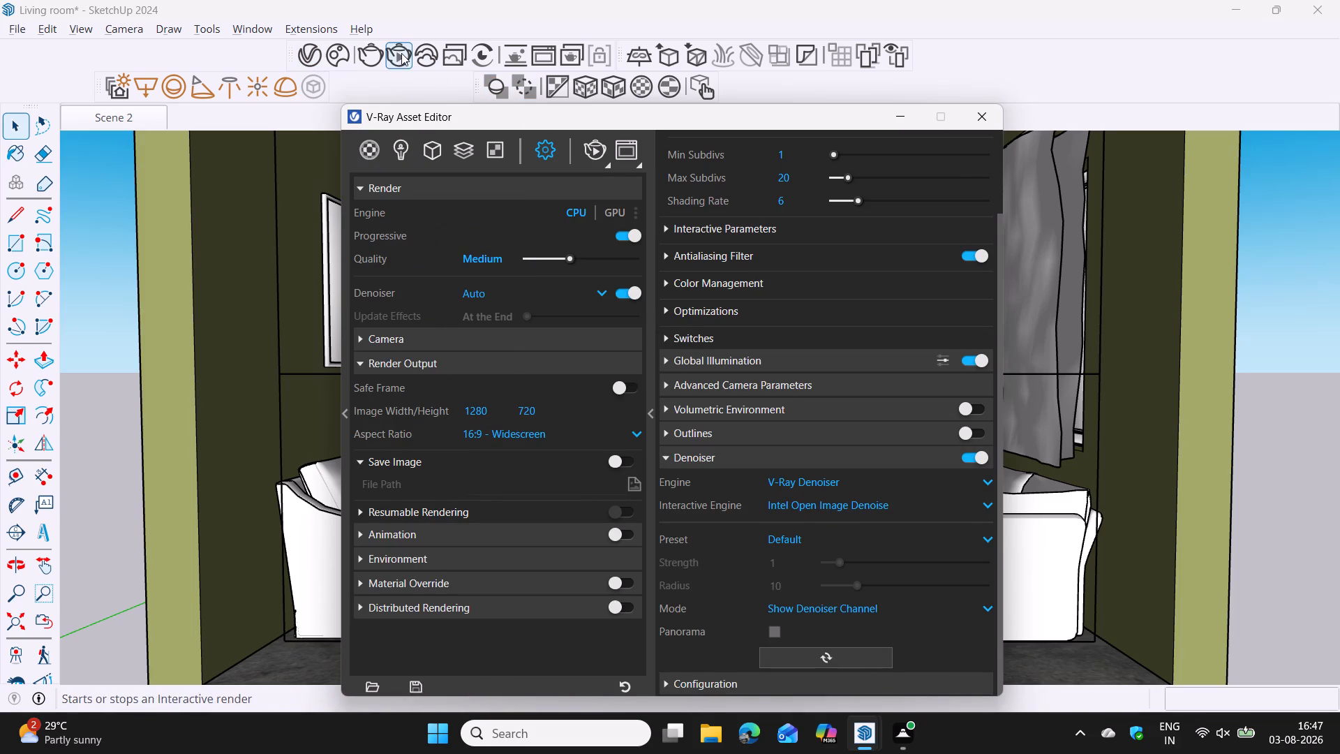
{"action": "left_click", "coordinate": [364, 45]}
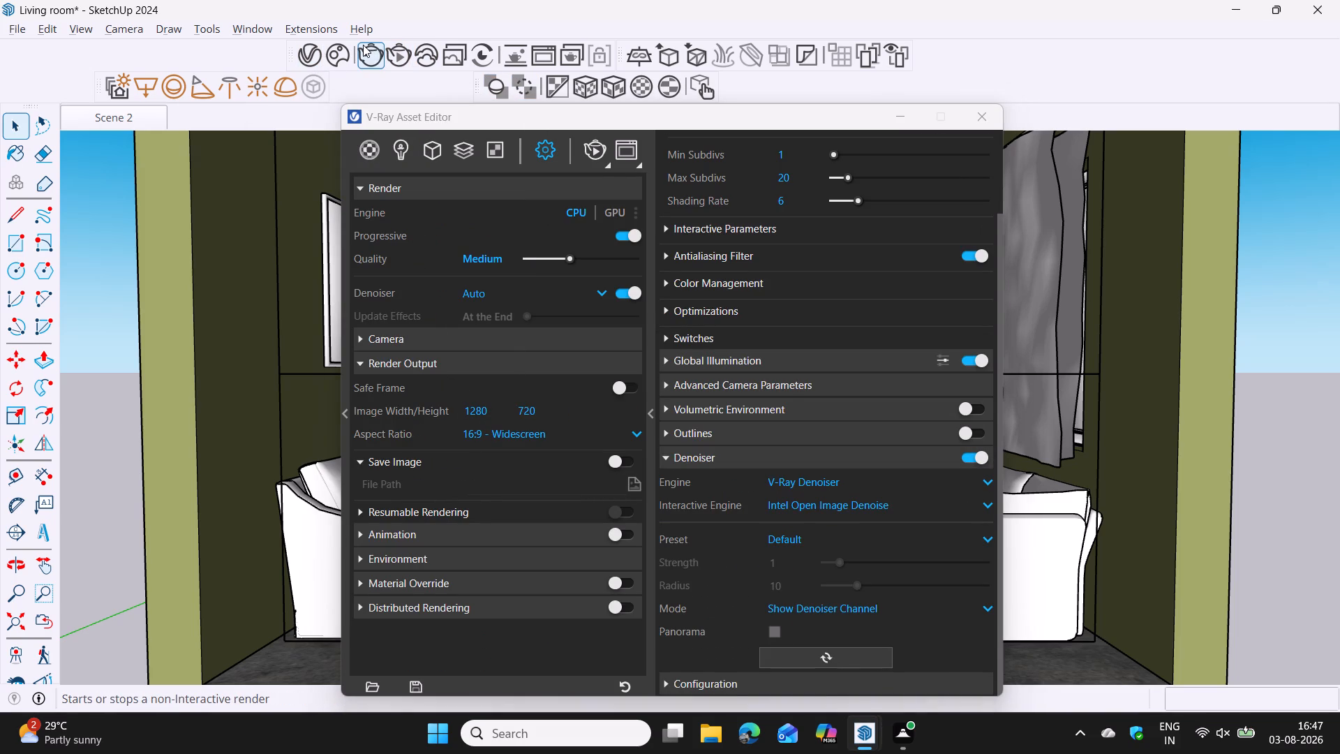
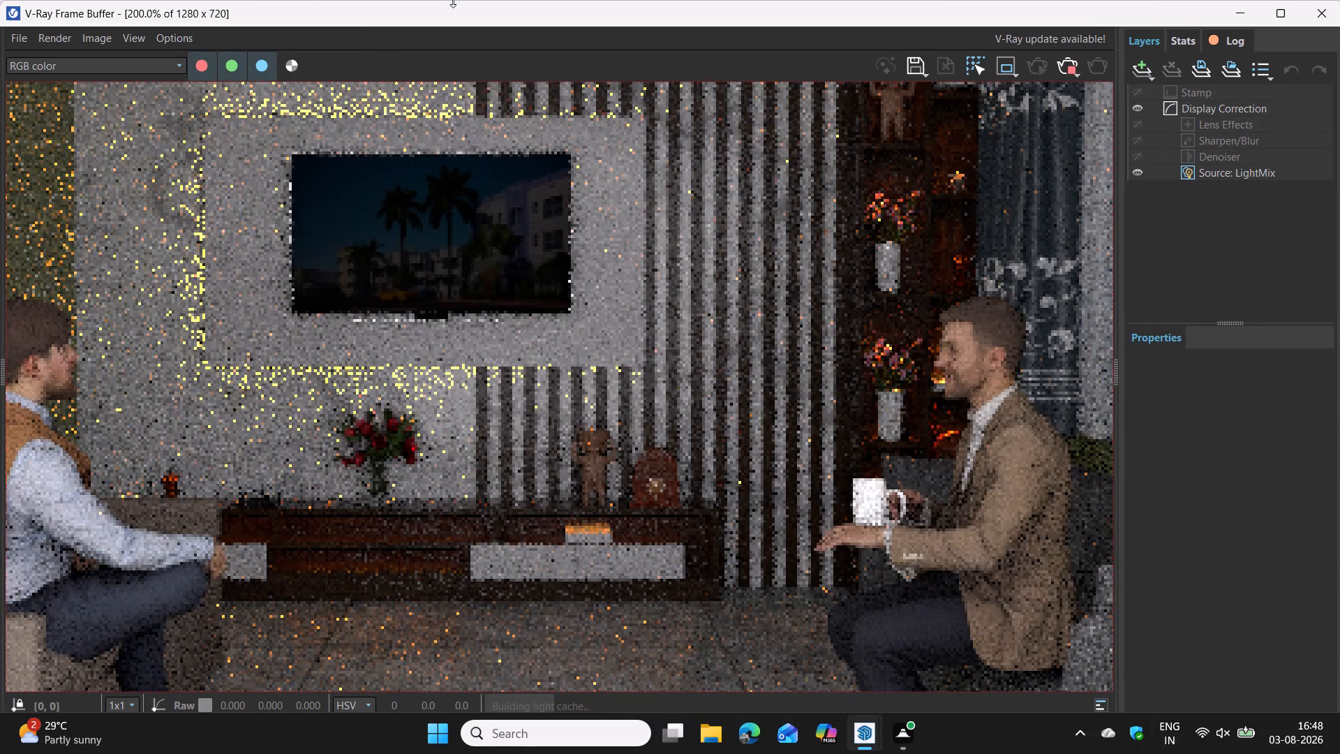
Minimise the V-Ray Frame Buffer with the render still running and bring up the open windows for switching.
{"action": "left_click", "coordinate": [1246, 12]}
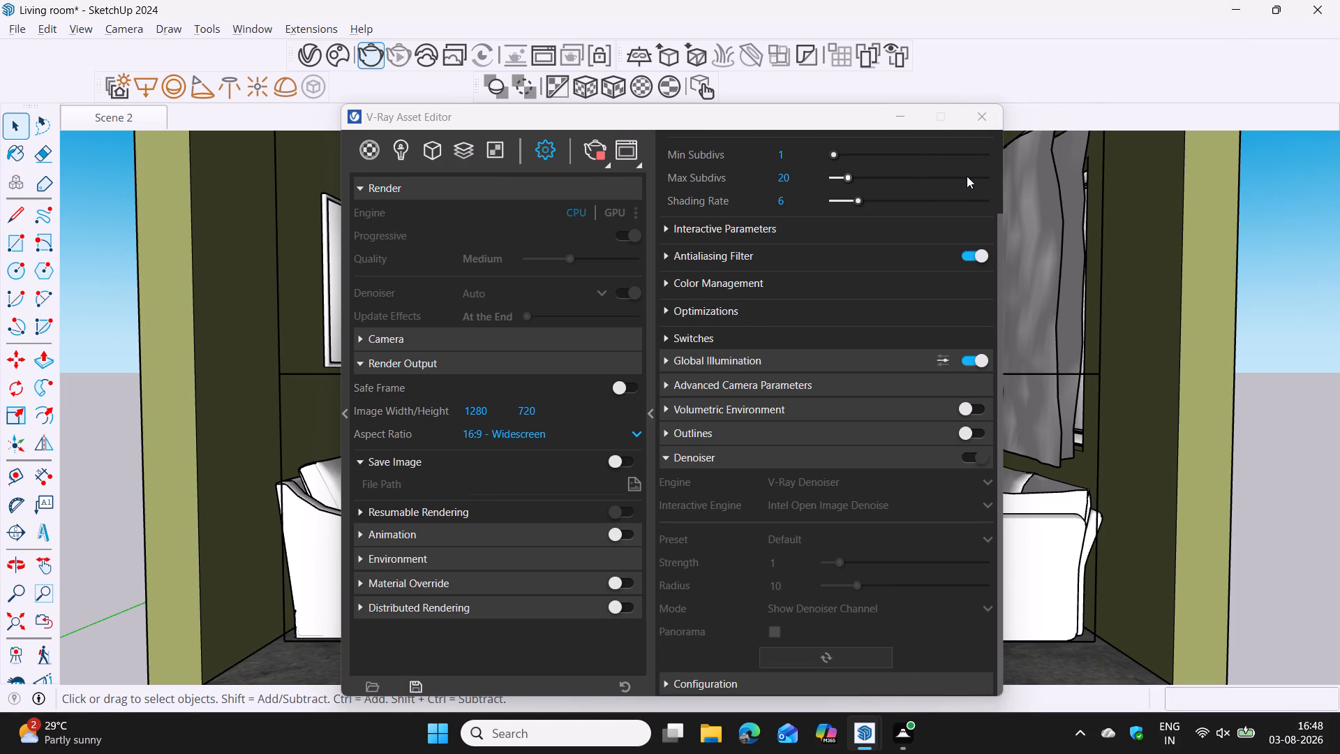
{"action": "key", "text": "alt+Tab"}
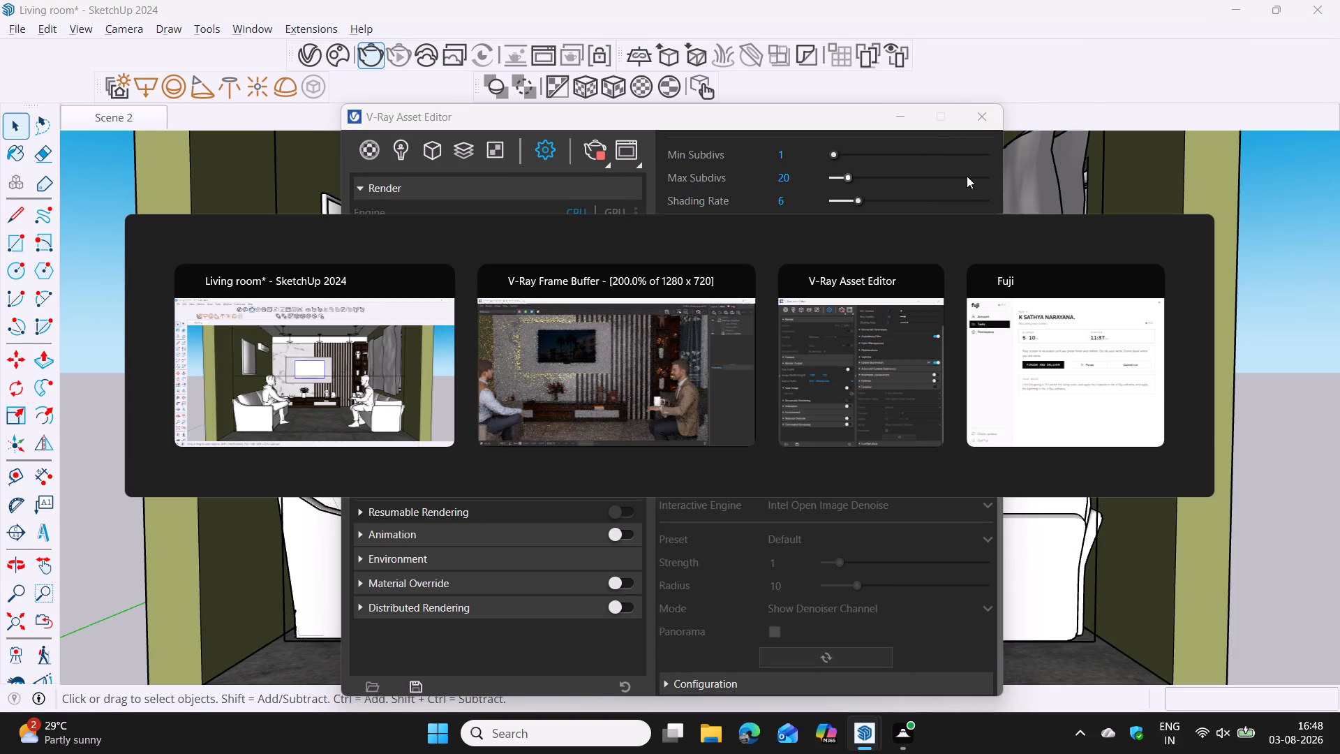
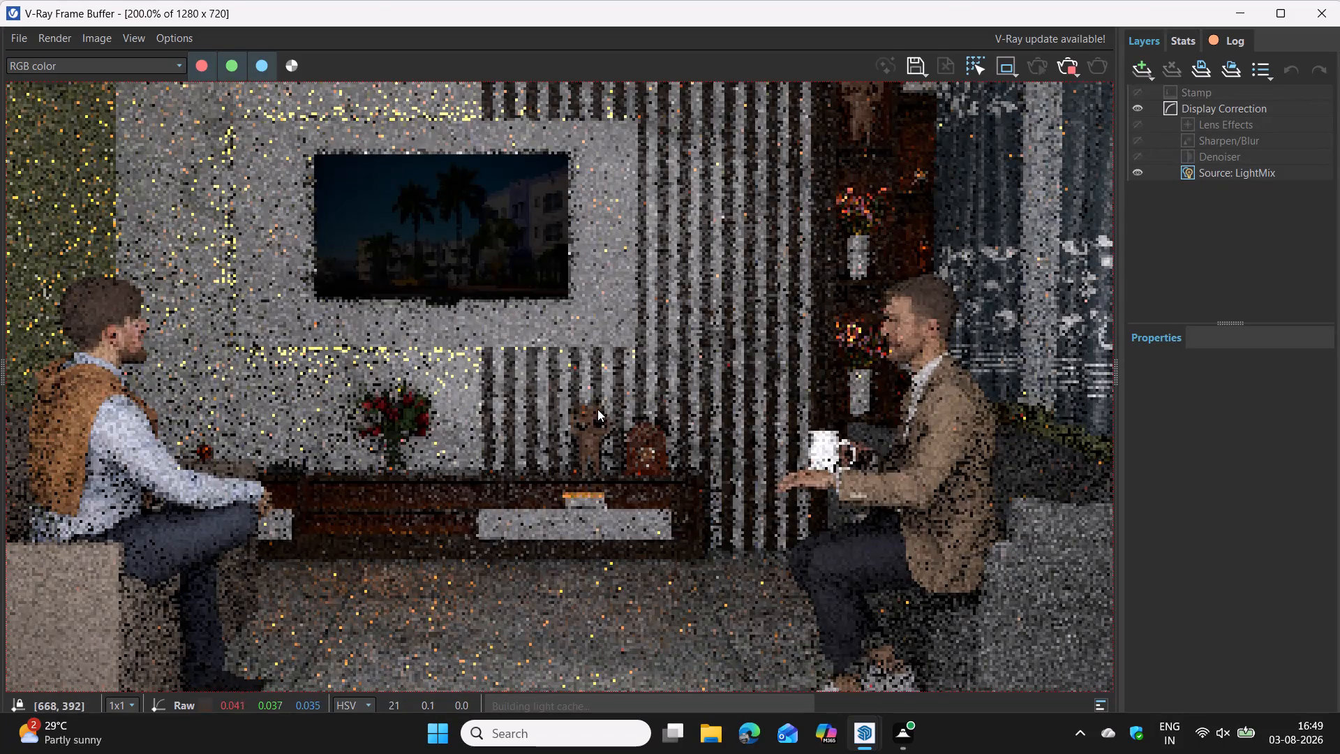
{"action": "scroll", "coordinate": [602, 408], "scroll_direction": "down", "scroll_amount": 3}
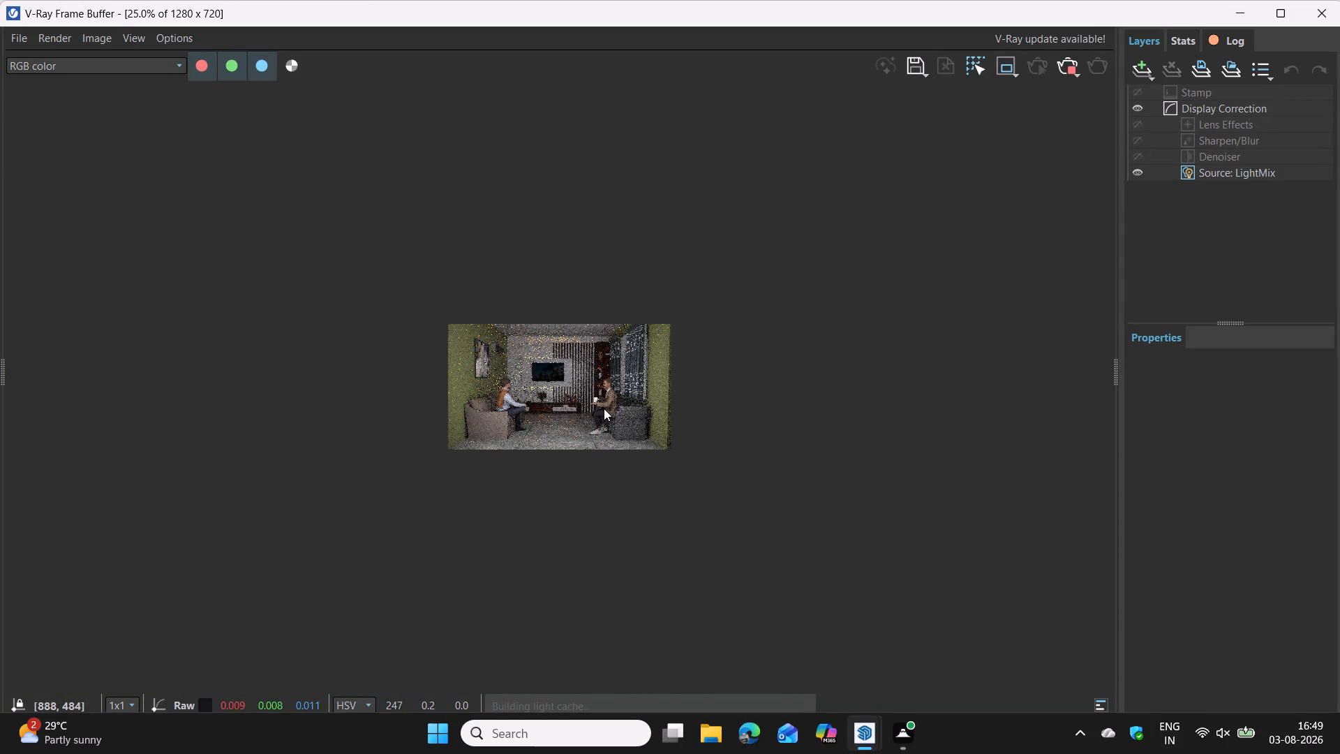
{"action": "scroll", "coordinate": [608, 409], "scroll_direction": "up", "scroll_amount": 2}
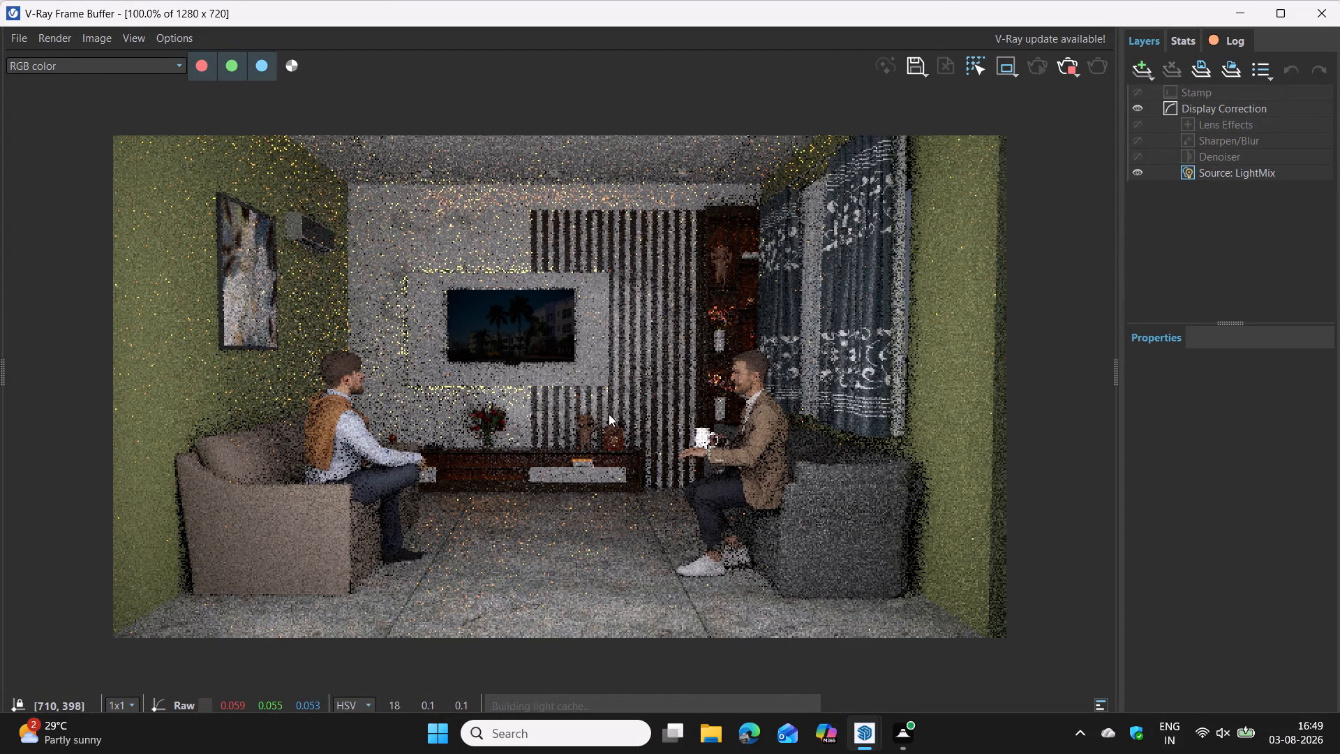
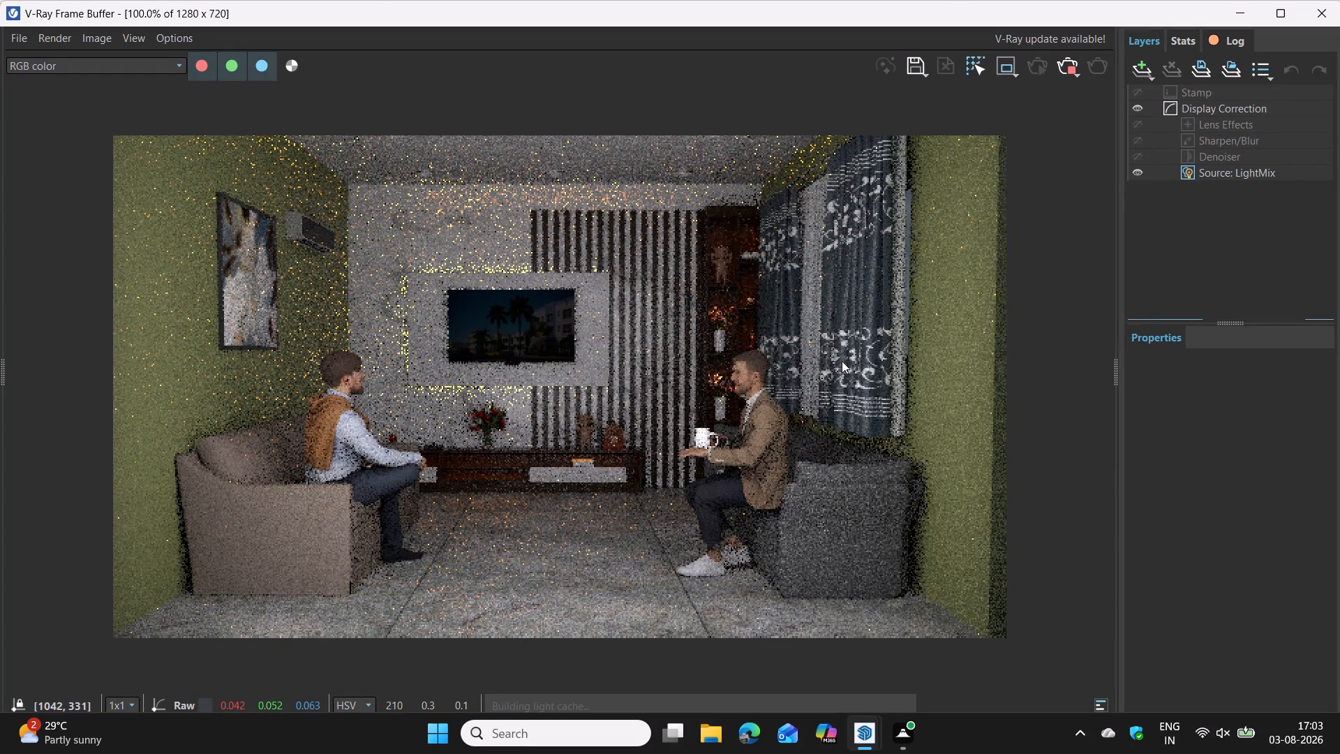
Display the light mix properties of the Source: LightMix layer while the living room render is processing.
{"action": "left_click", "coordinate": [1257, 178]}
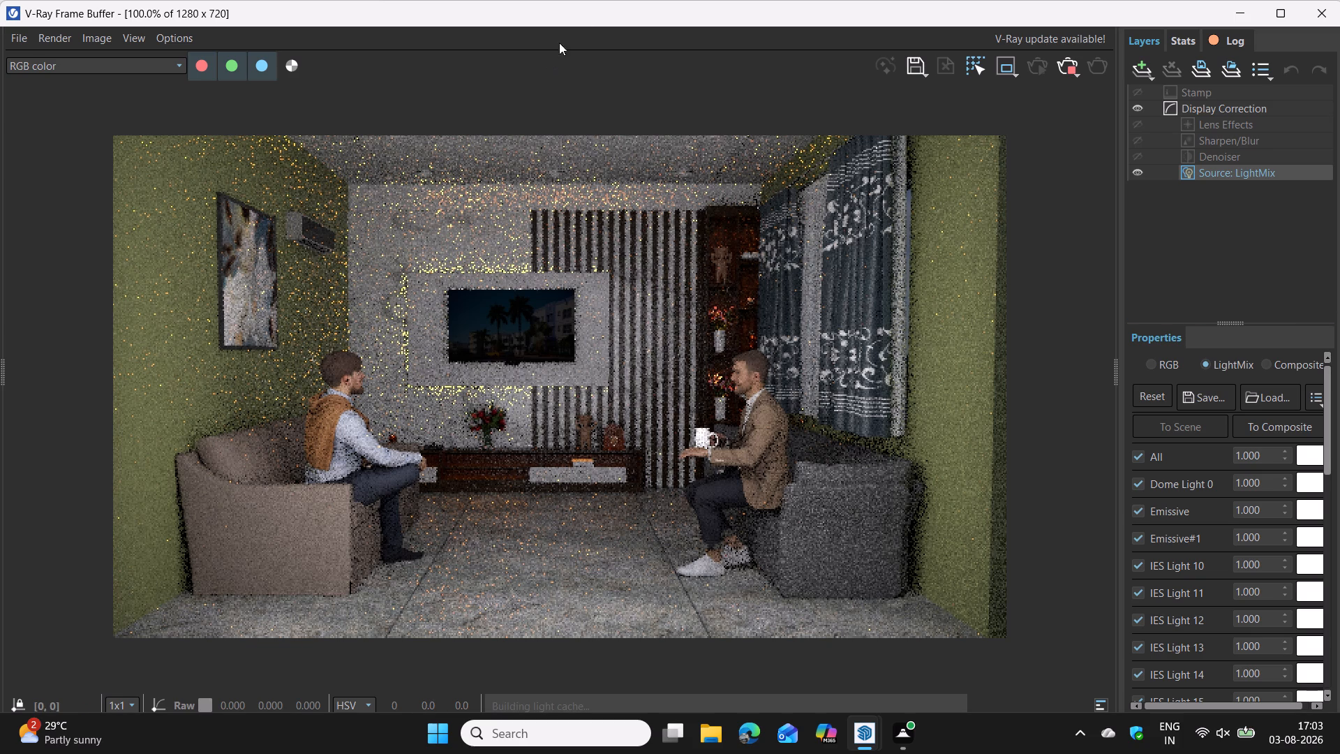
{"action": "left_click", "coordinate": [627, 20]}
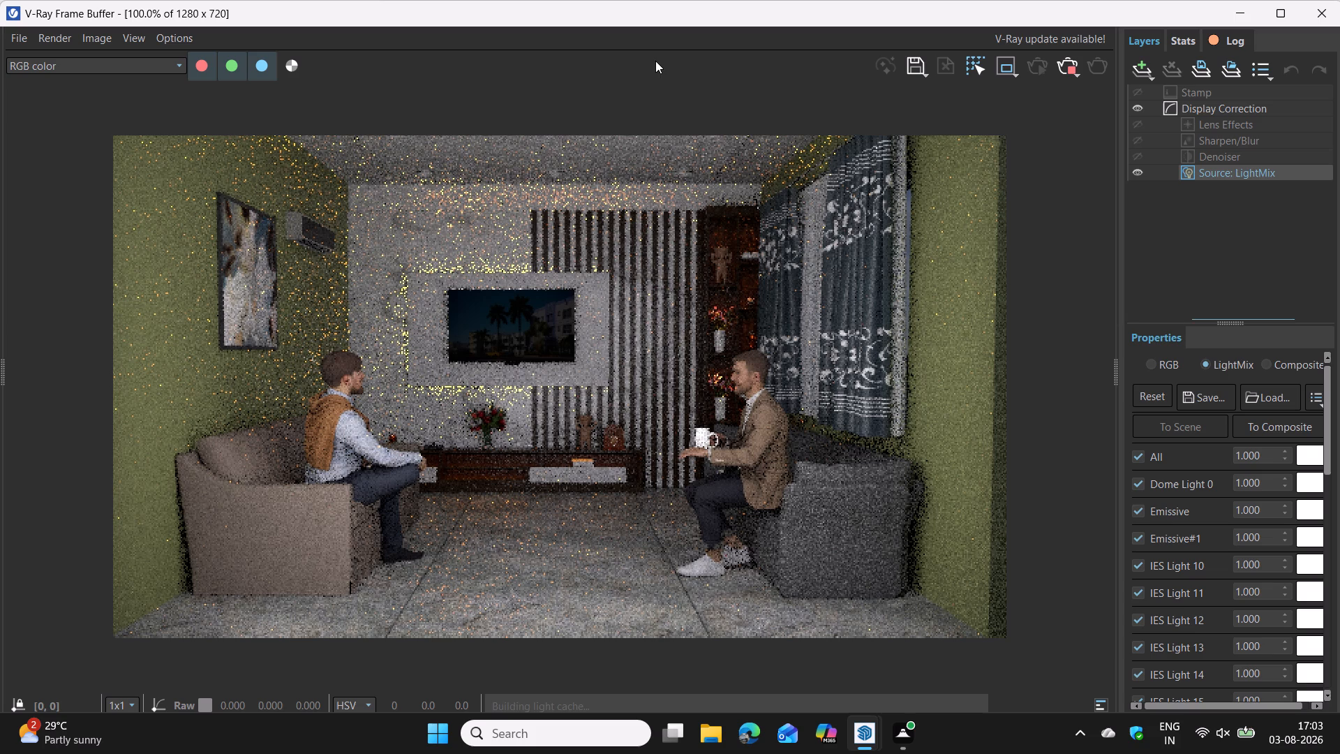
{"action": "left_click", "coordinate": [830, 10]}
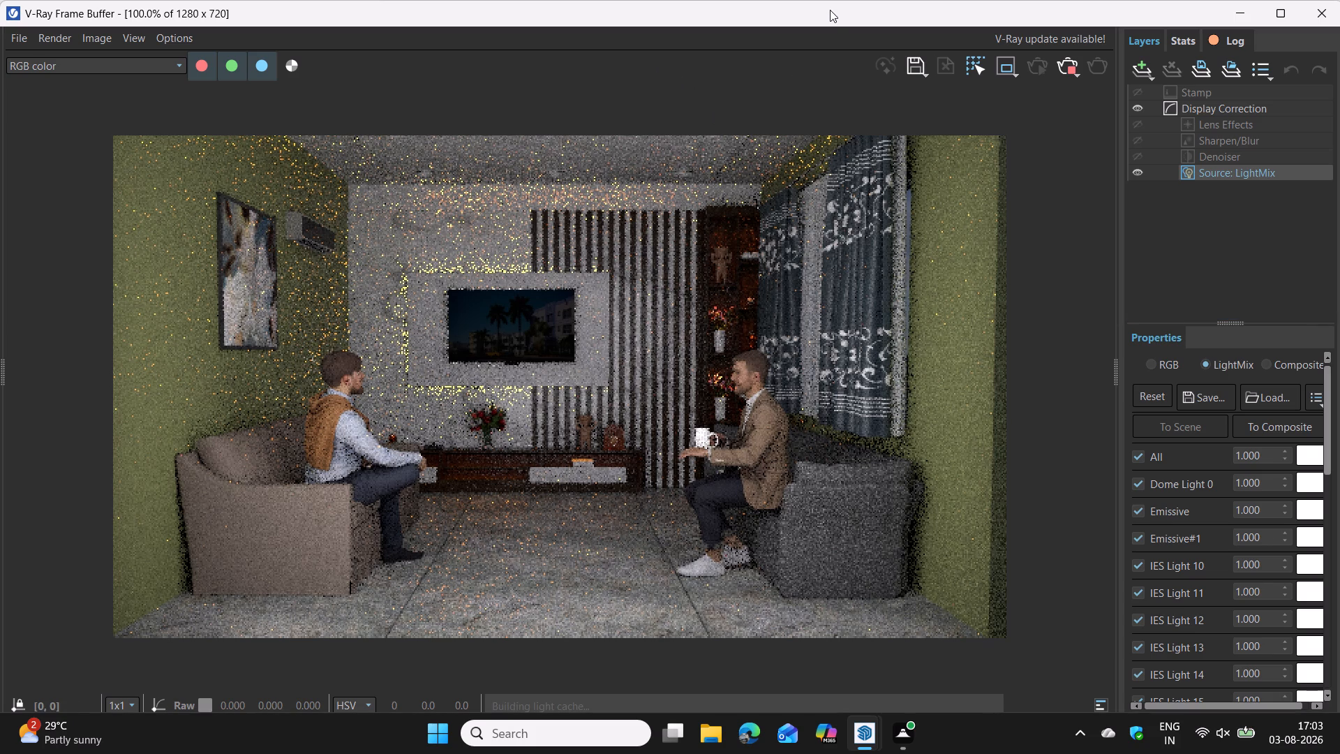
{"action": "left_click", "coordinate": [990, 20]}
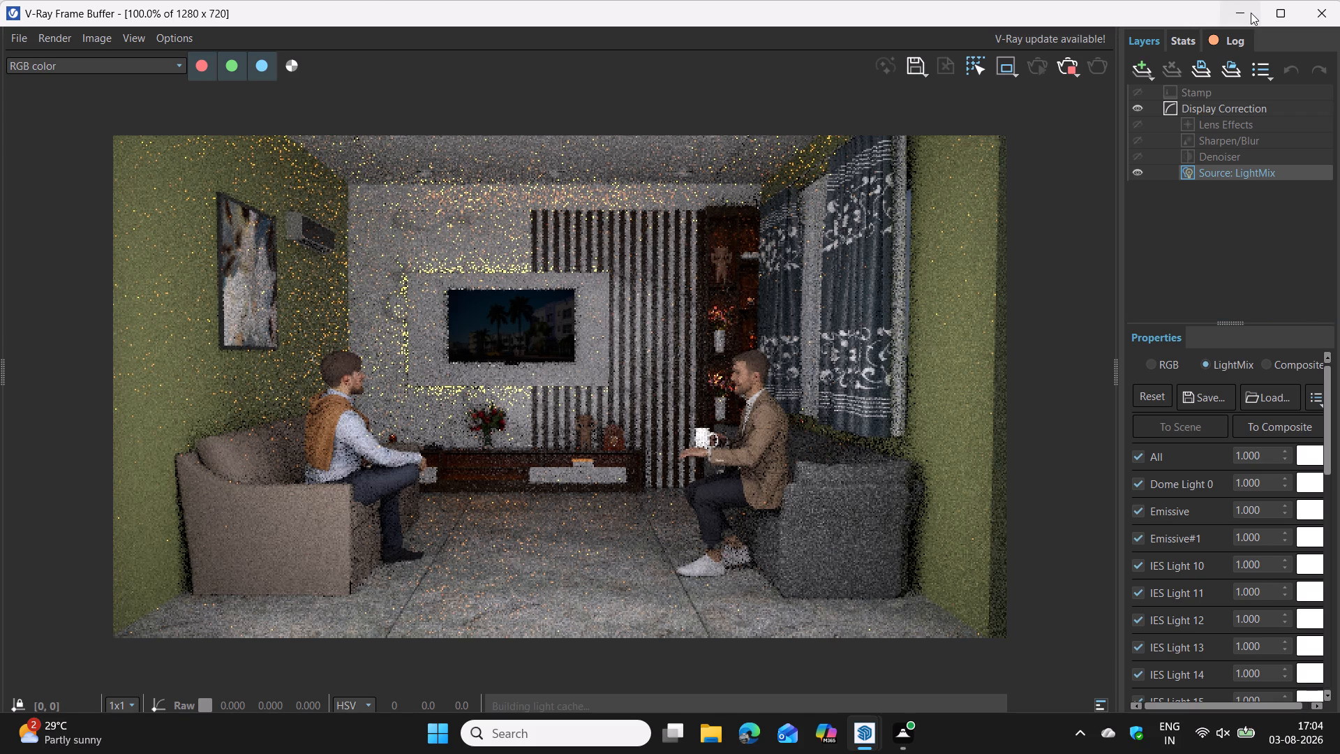
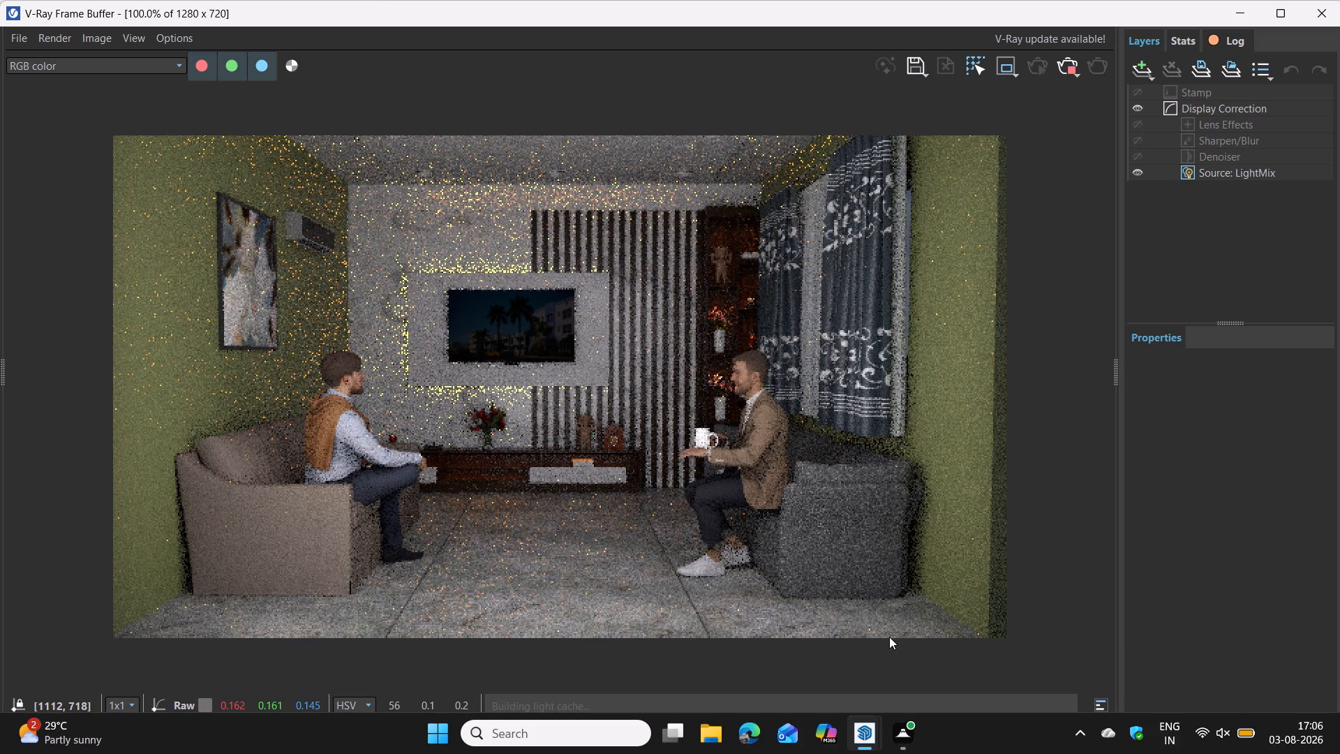
Minimize the V-Ray Frame Buffer and Asset Editor to reveal the living room model, and deselect the TV.
{"action": "left_click", "coordinate": [1244, 13]}
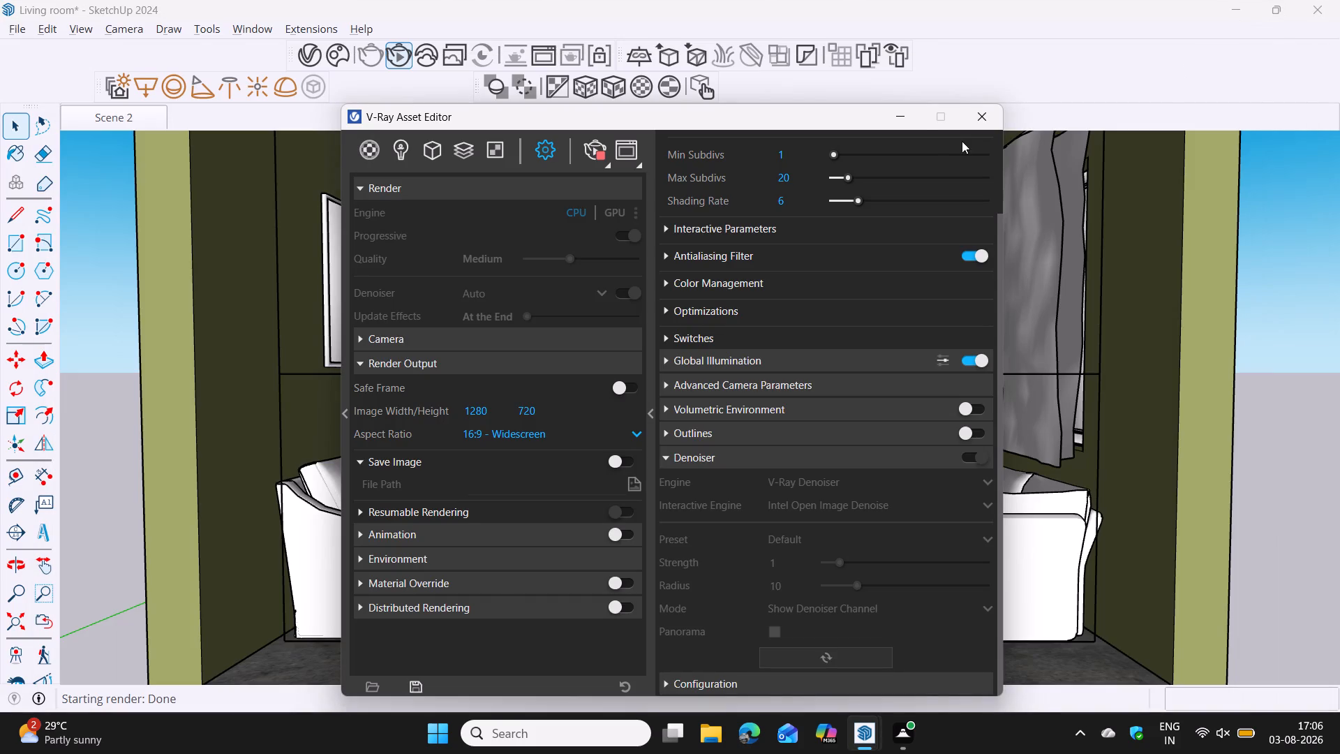
{"action": "left_click", "coordinate": [904, 118]}
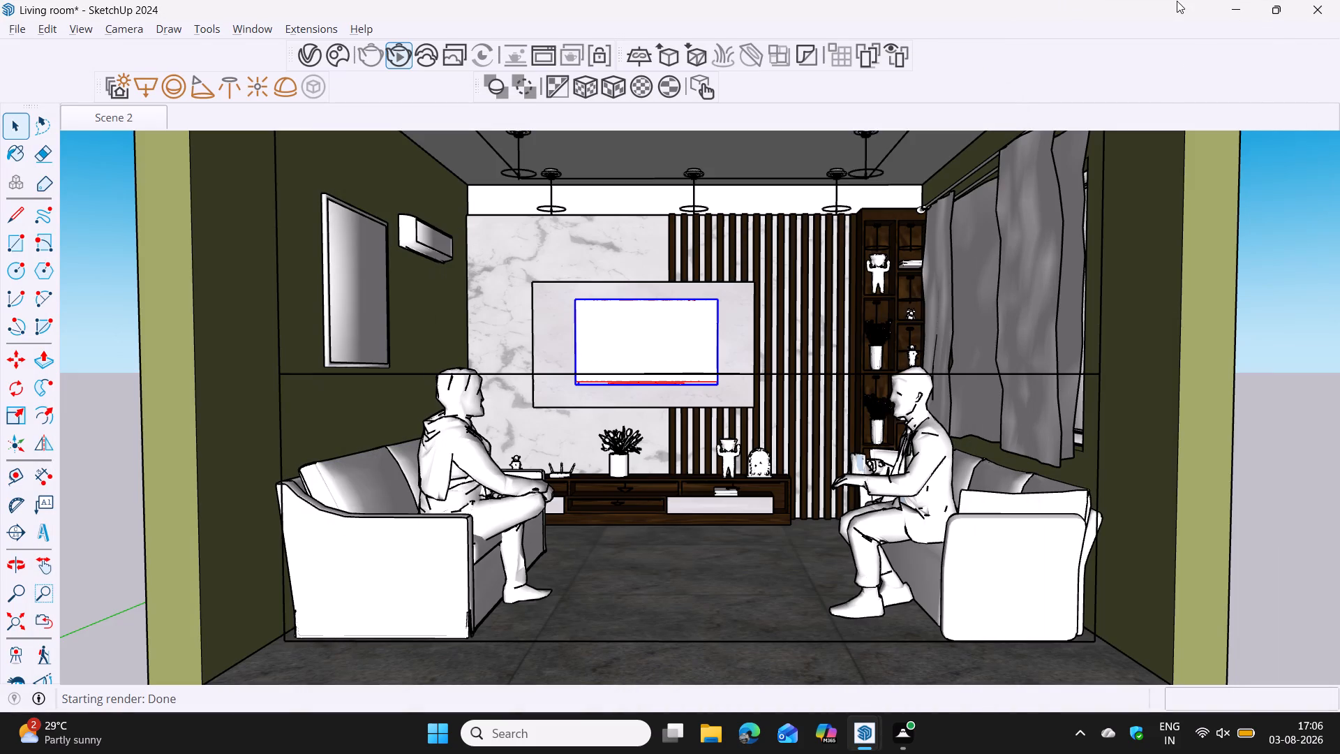
{"action": "left_click", "coordinate": [1299, 332]}
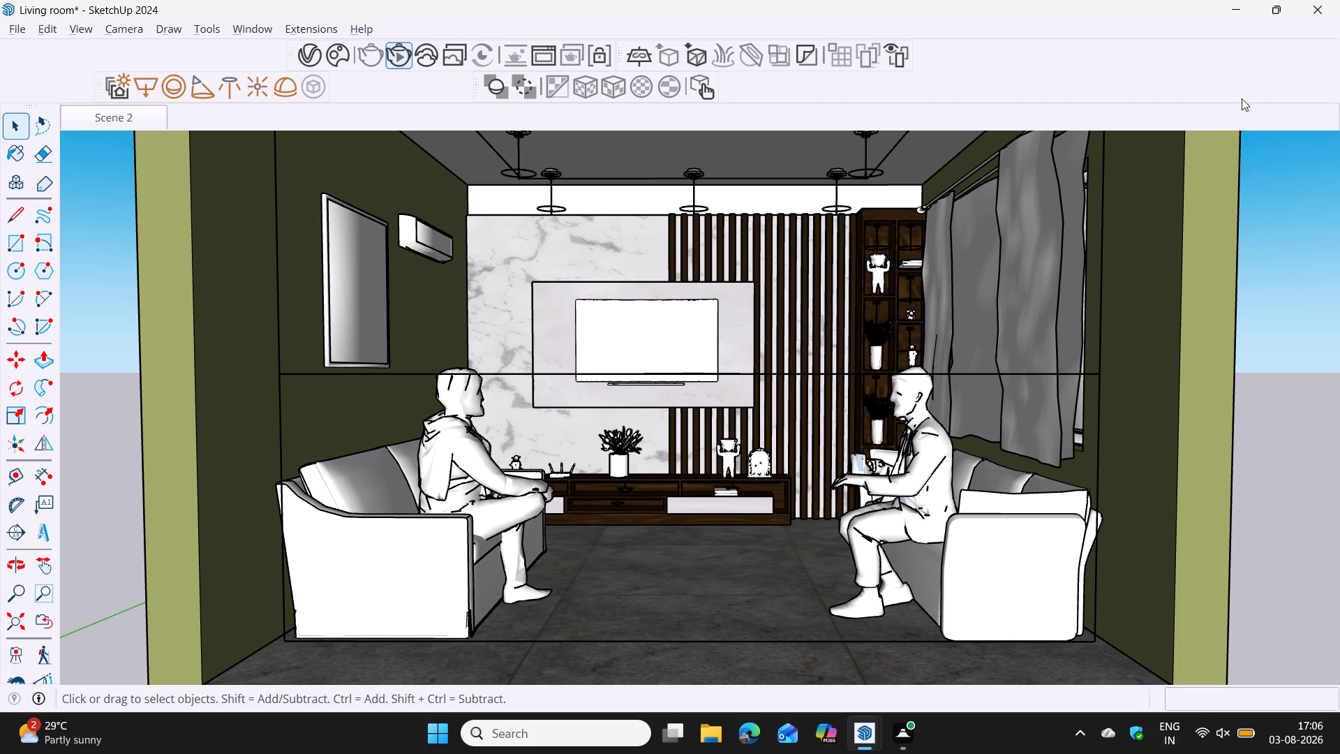
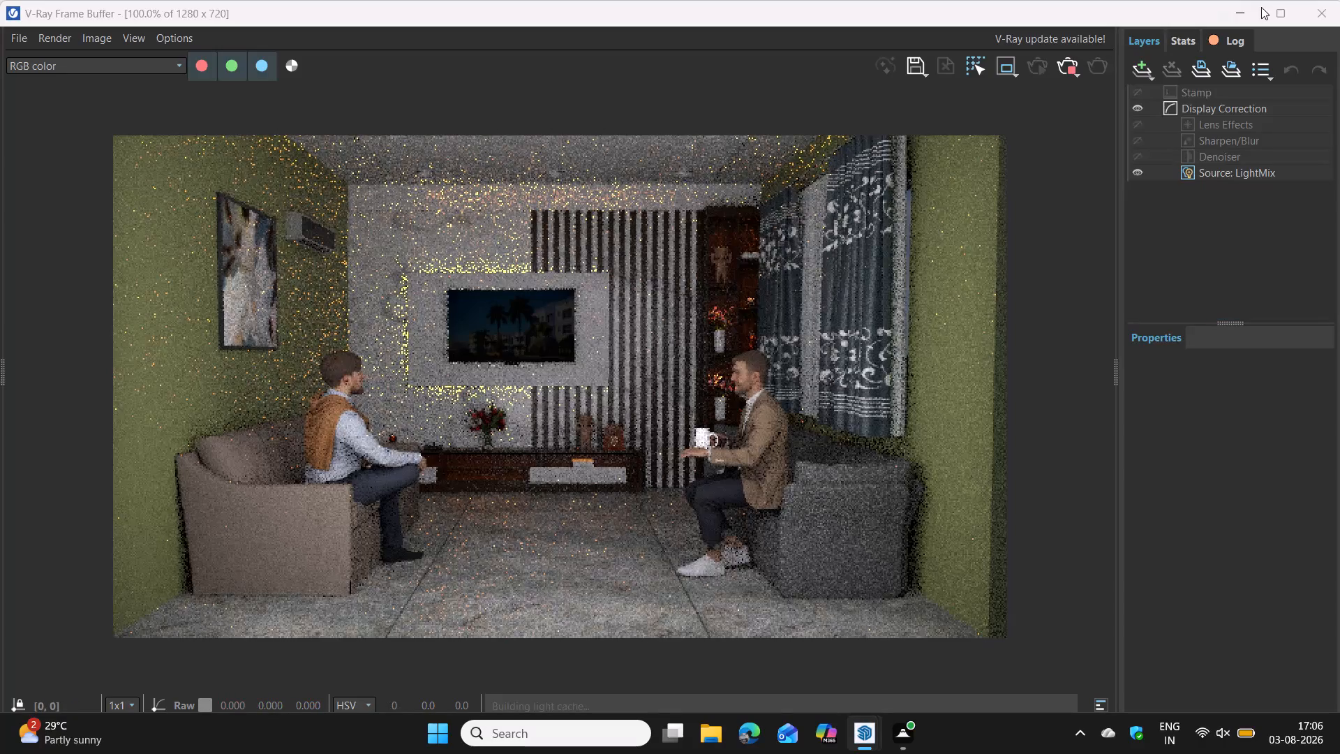
Return from the V-Ray Frame Buffer to the living room model and save the file.
{"action": "left_click", "coordinate": [1246, 13]}
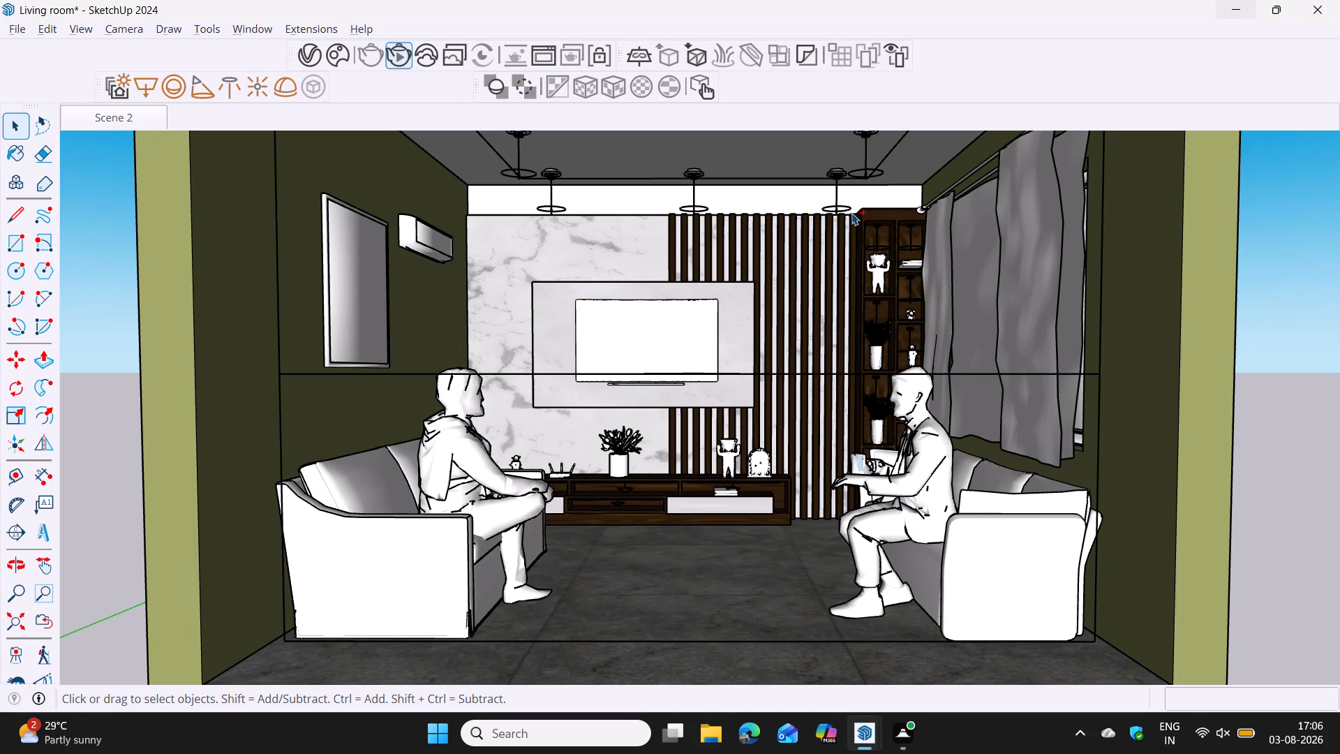
{"action": "key", "text": "ctrl+s"}
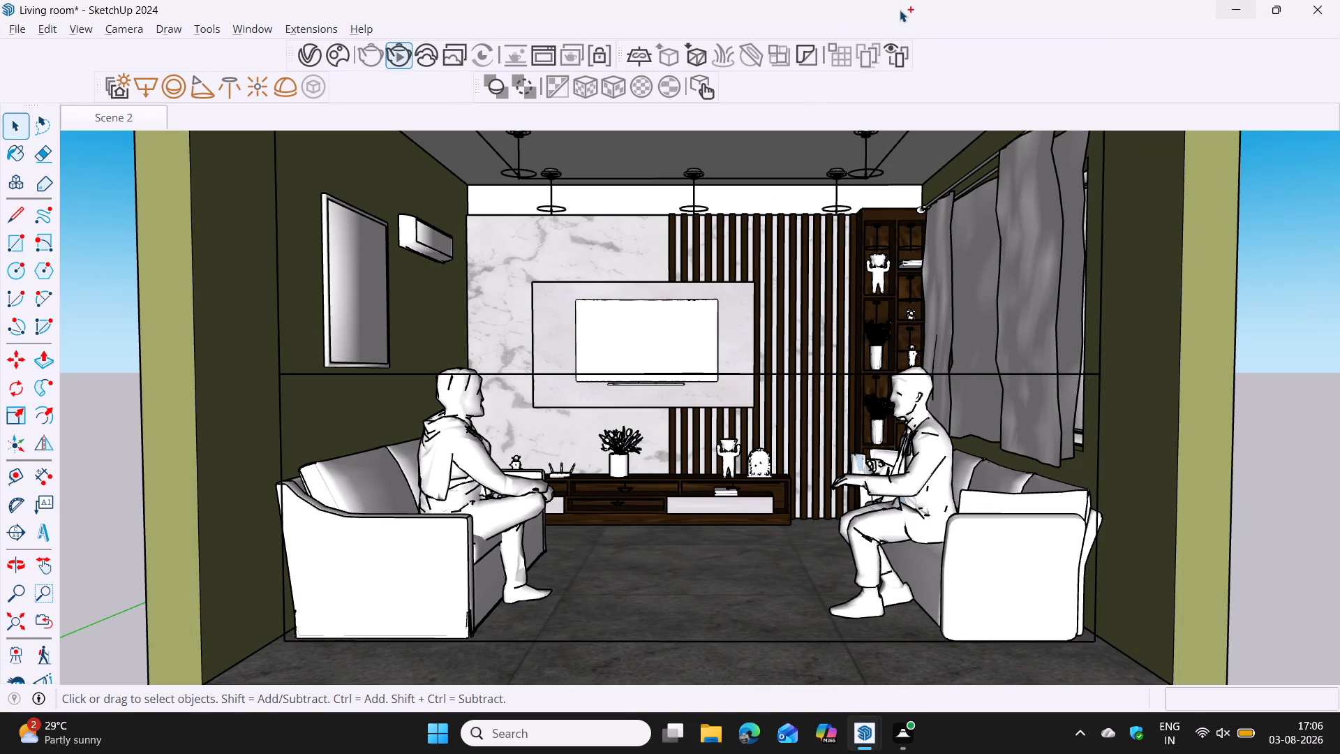
{"action": "left_click", "coordinate": [902, 13]}
{"action": "key", "text": "ctrl+s"}
{"action": "key", "text": "ctrl+s"}
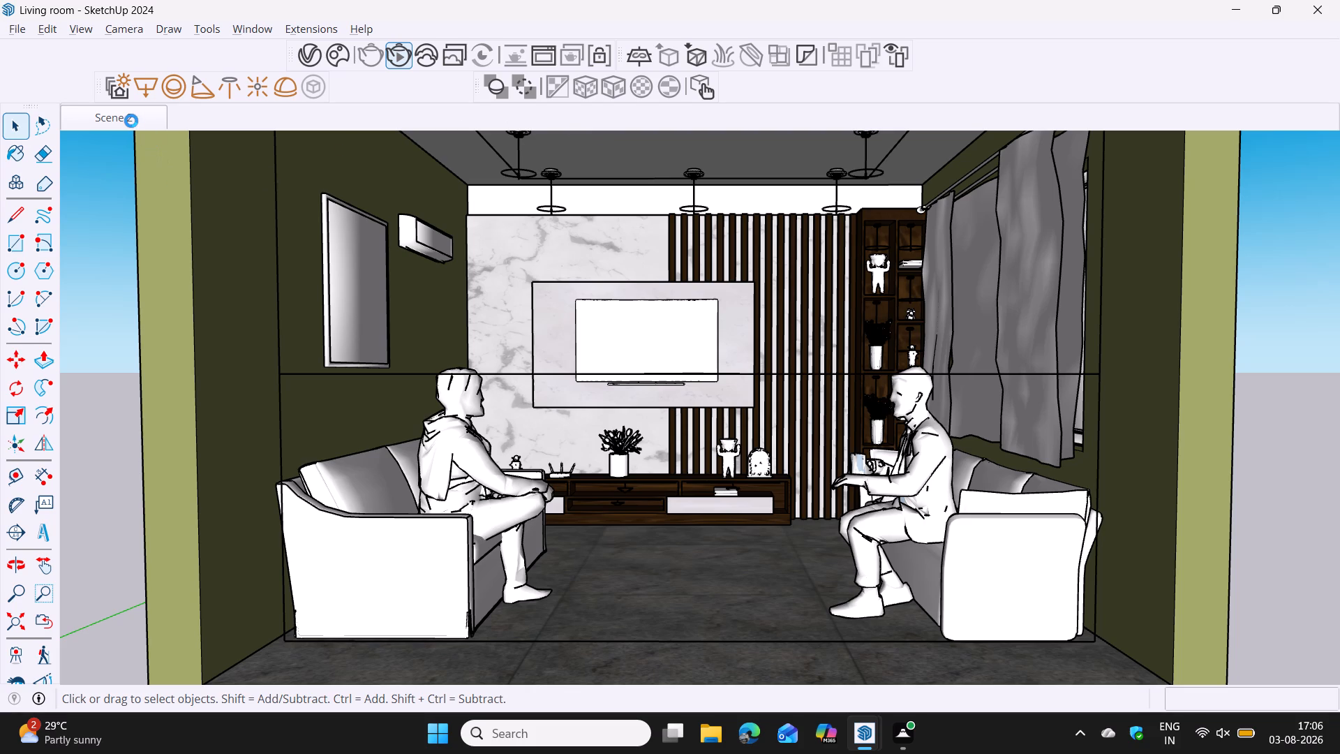
Update Scene 2 with the current view of the living room.
{"action": "right_click", "coordinate": [131, 121]}
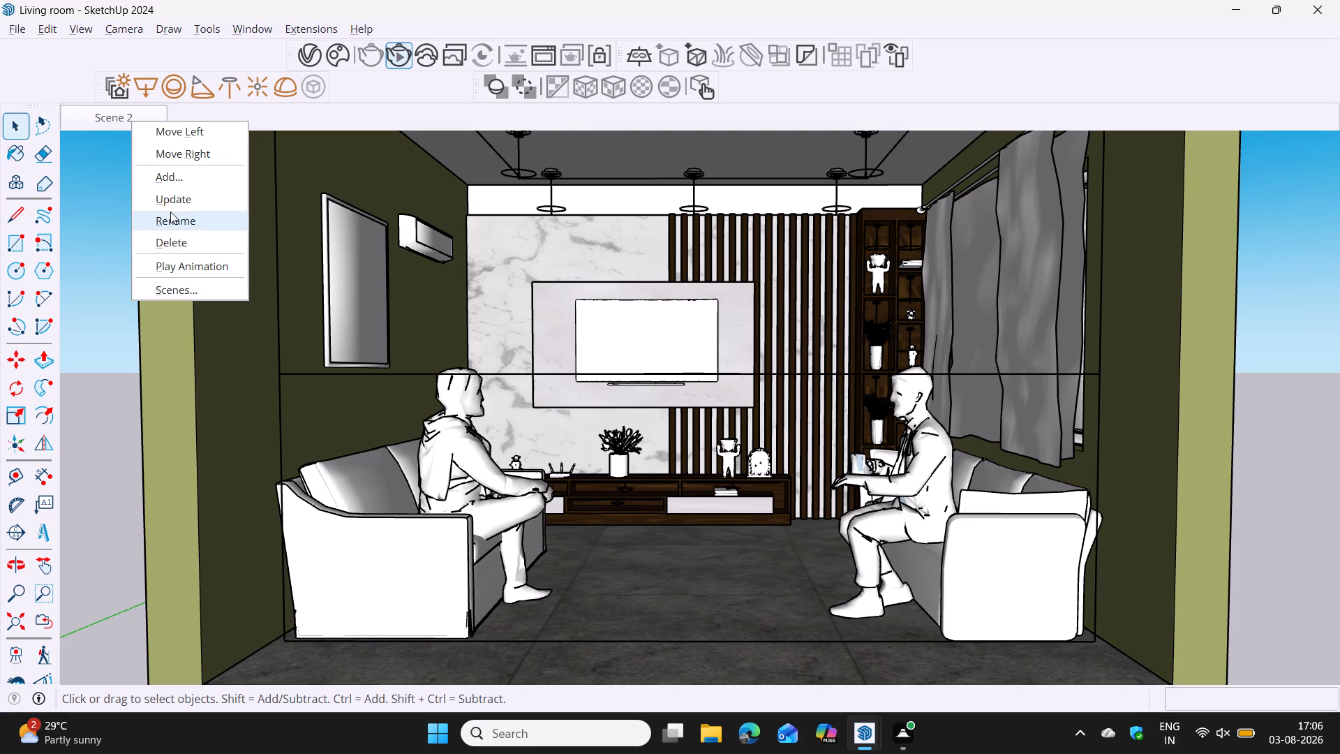
{"action": "left_click", "coordinate": [171, 200]}
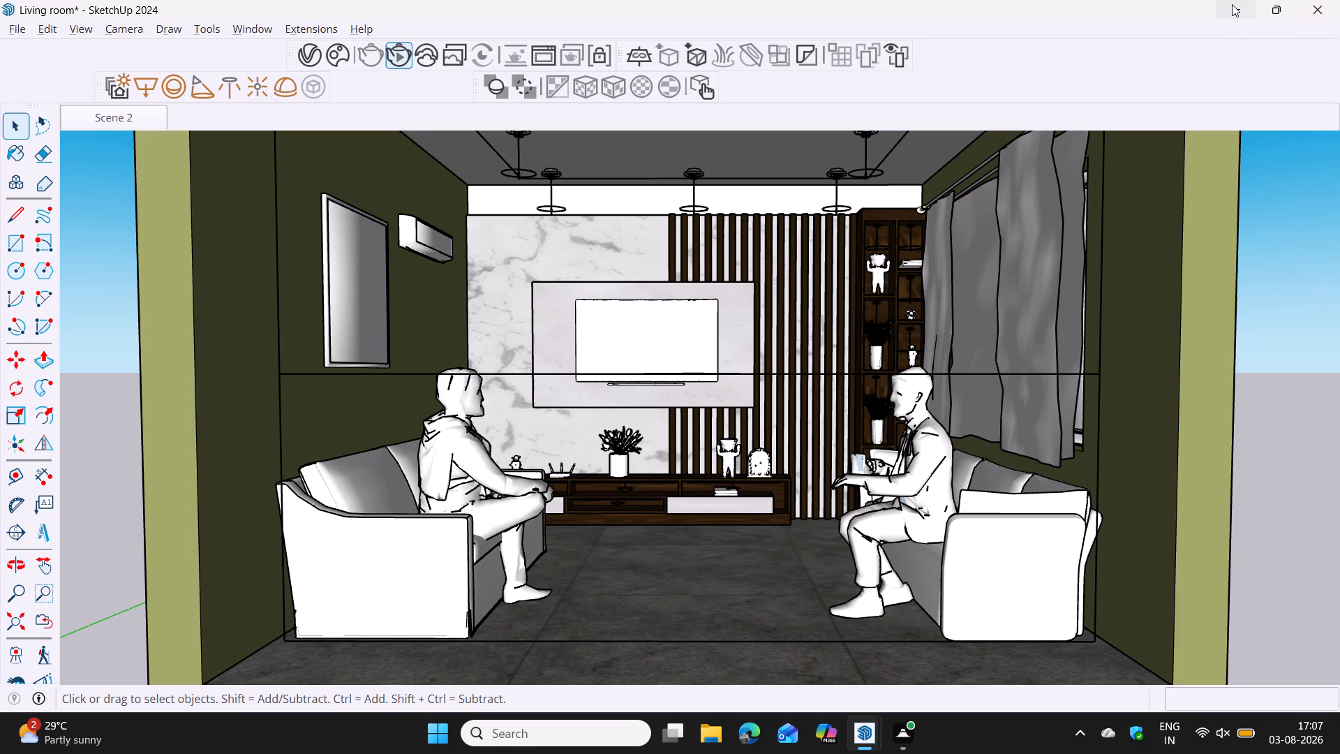
Switch back to the V-Ray Frame Buffer to check the living room render.
{"action": "key", "text": "alt+Tab"}
{"action": "key", "text": "alt+Tab"}
{"action": "key", "text": "alt+Tab"}
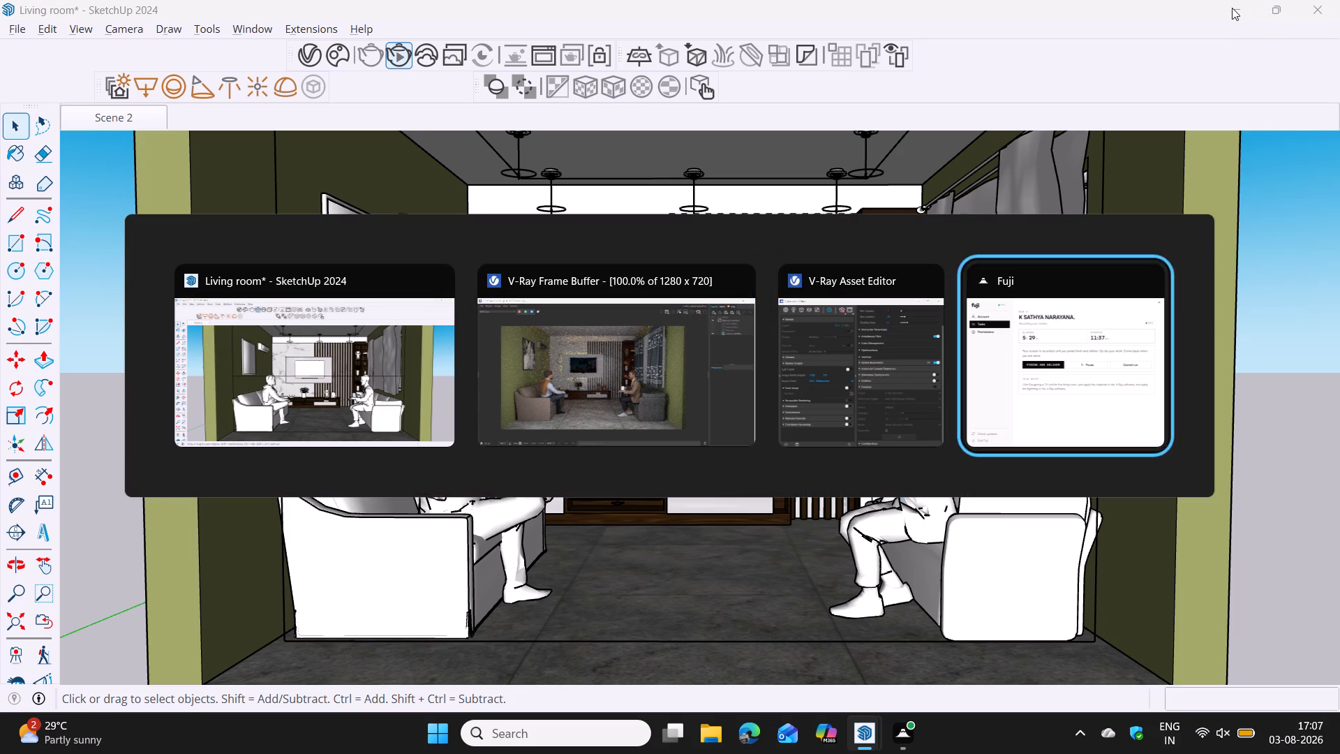
{"action": "key", "text": "alt+Tab"}
{"action": "key", "text": "alt+Tab"}
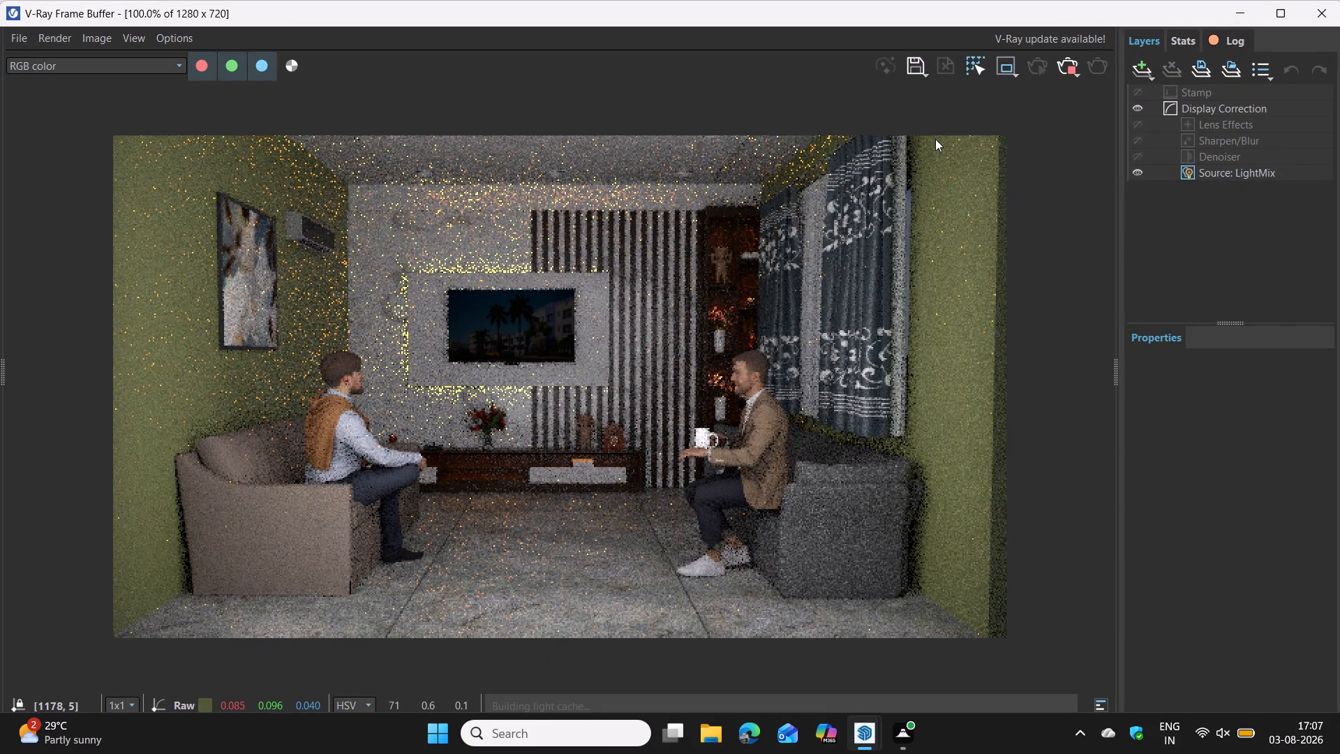
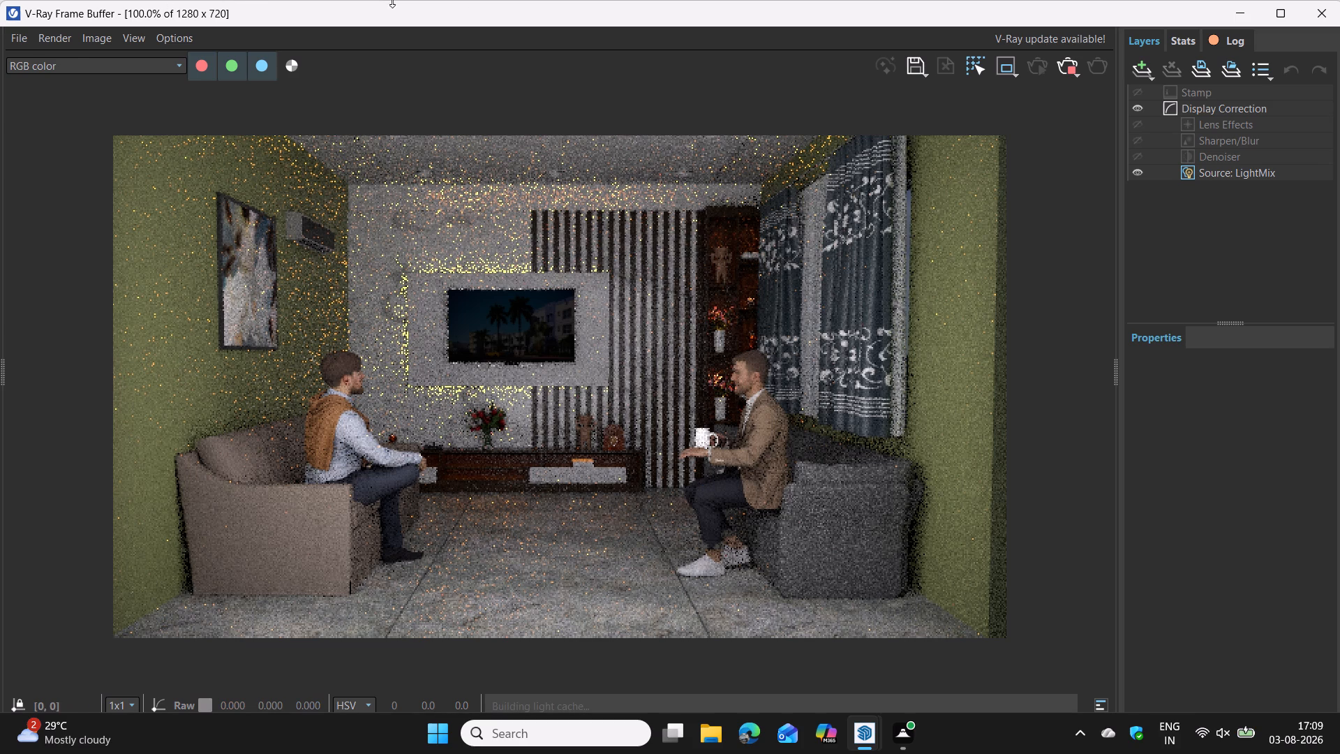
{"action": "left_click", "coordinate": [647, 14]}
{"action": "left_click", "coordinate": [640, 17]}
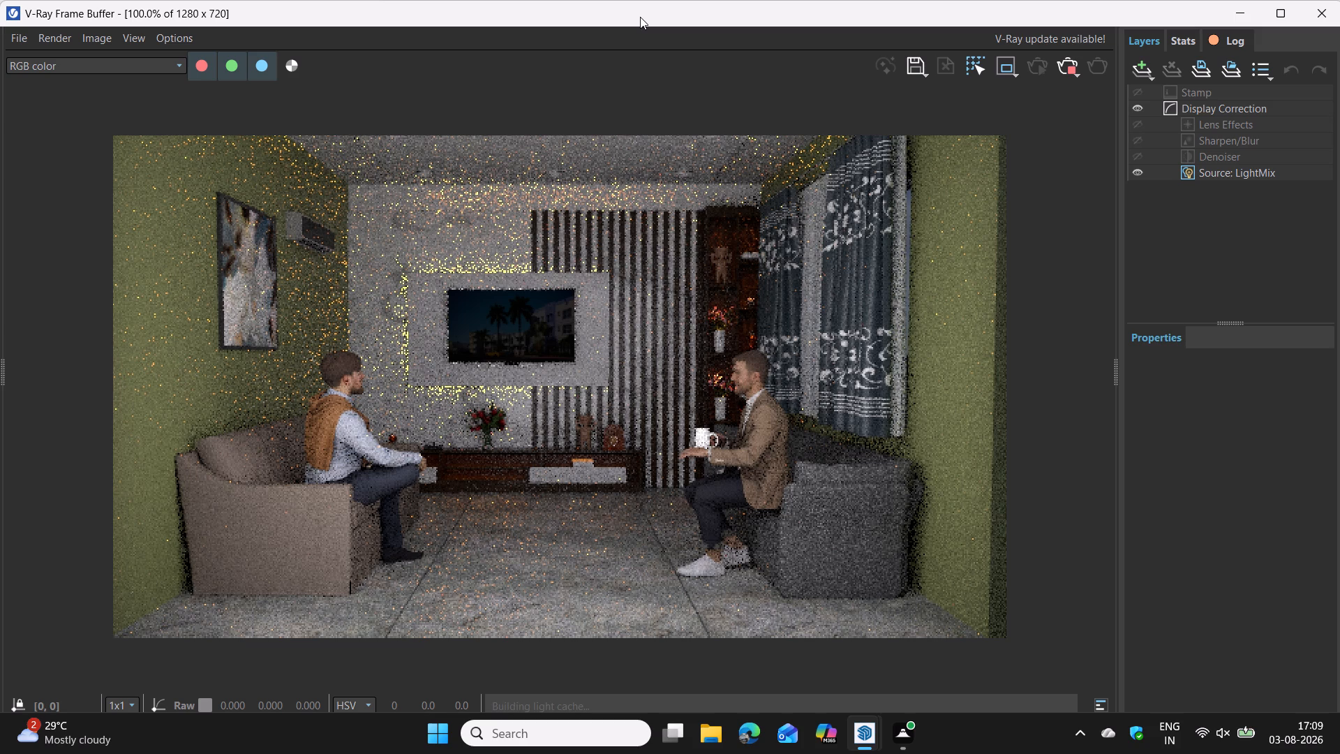
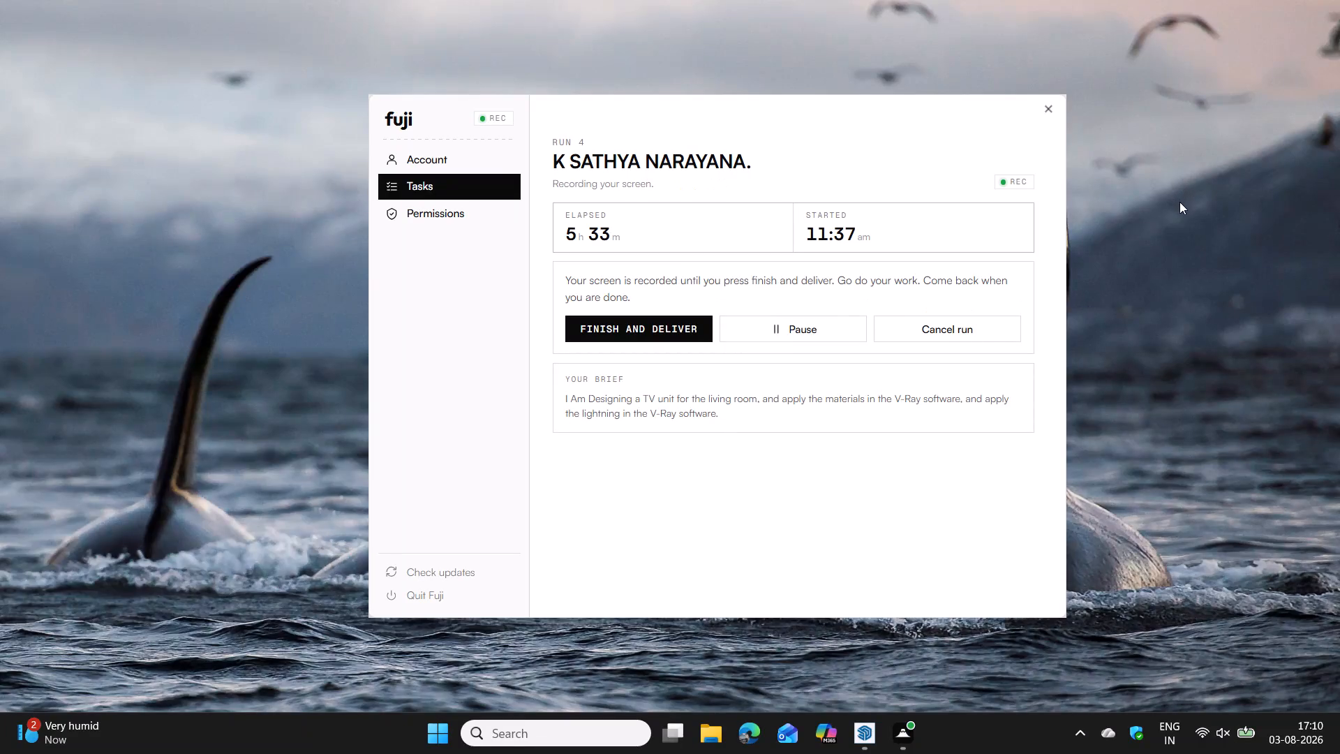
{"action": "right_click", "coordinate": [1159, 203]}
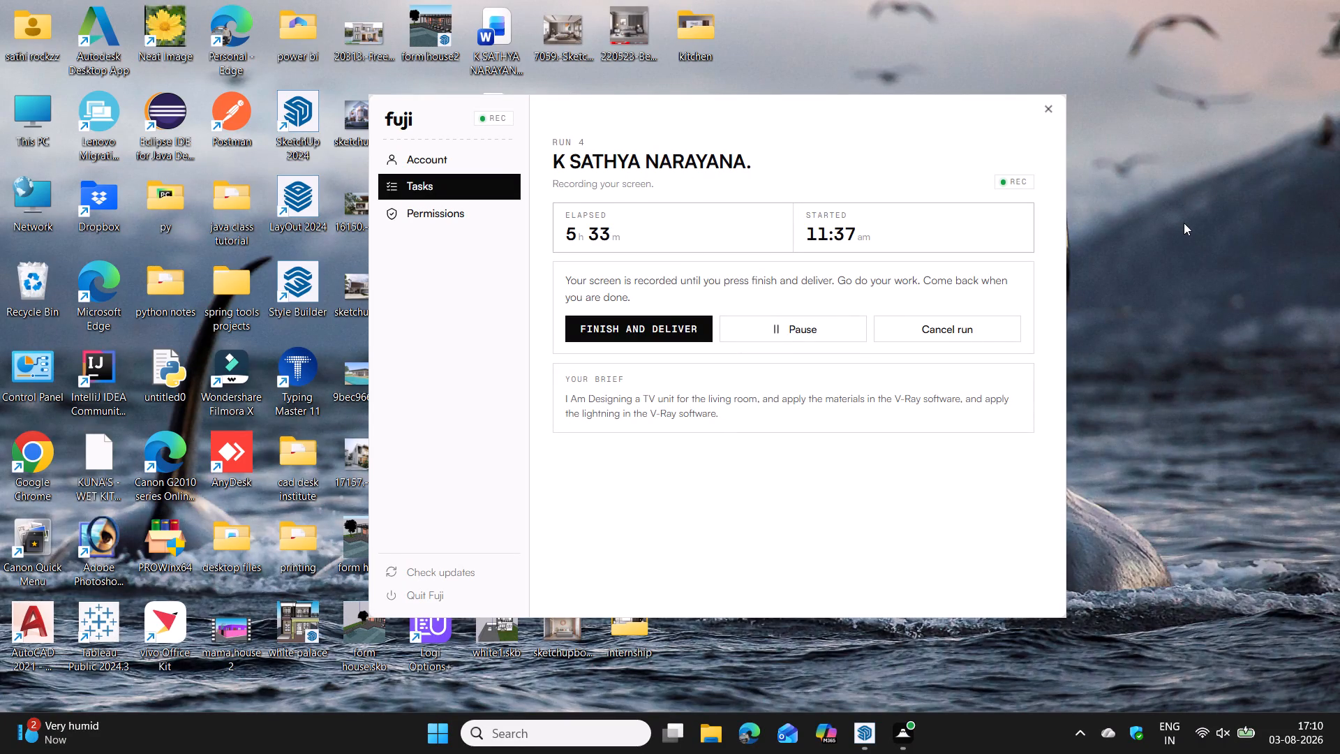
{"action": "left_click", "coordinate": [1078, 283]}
Switch back to the V-Ray Frame Buffer to check the living room render.
{"action": "key", "text": "alt+Tab"}
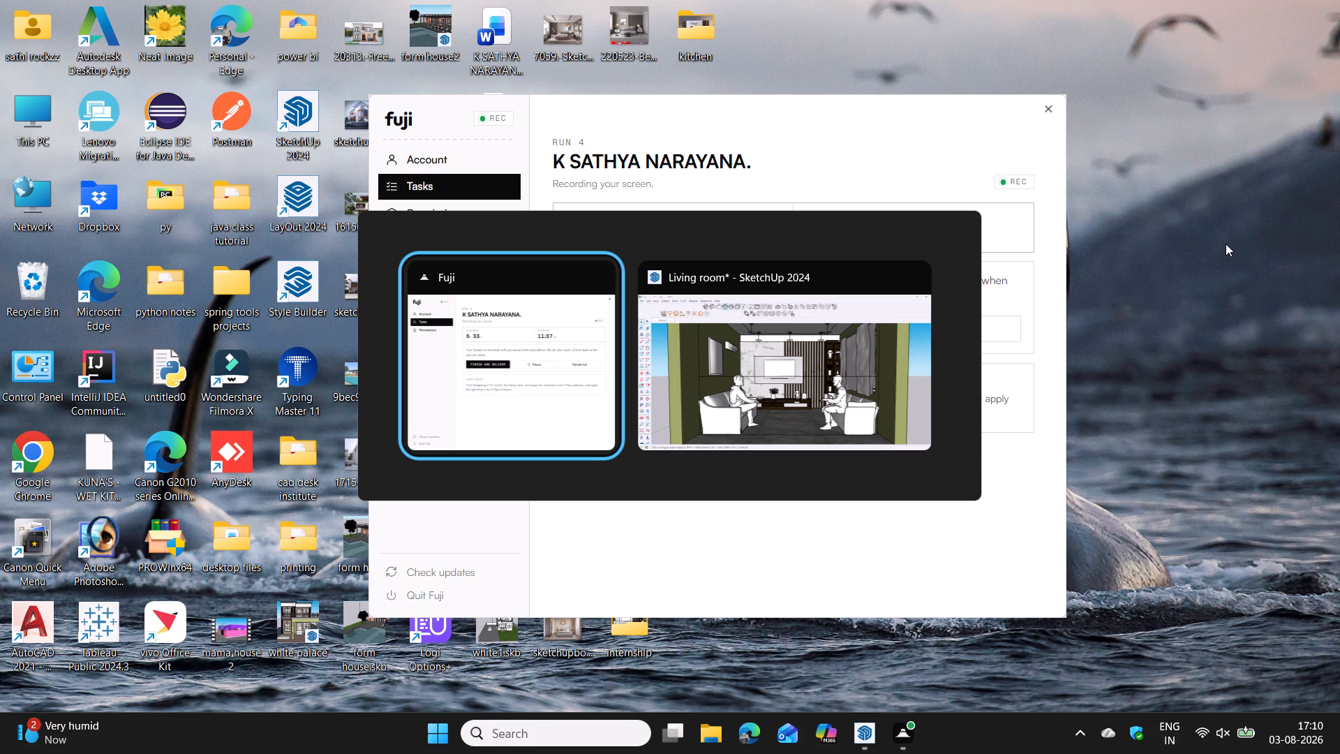
{"action": "key", "text": "alt+Tab"}
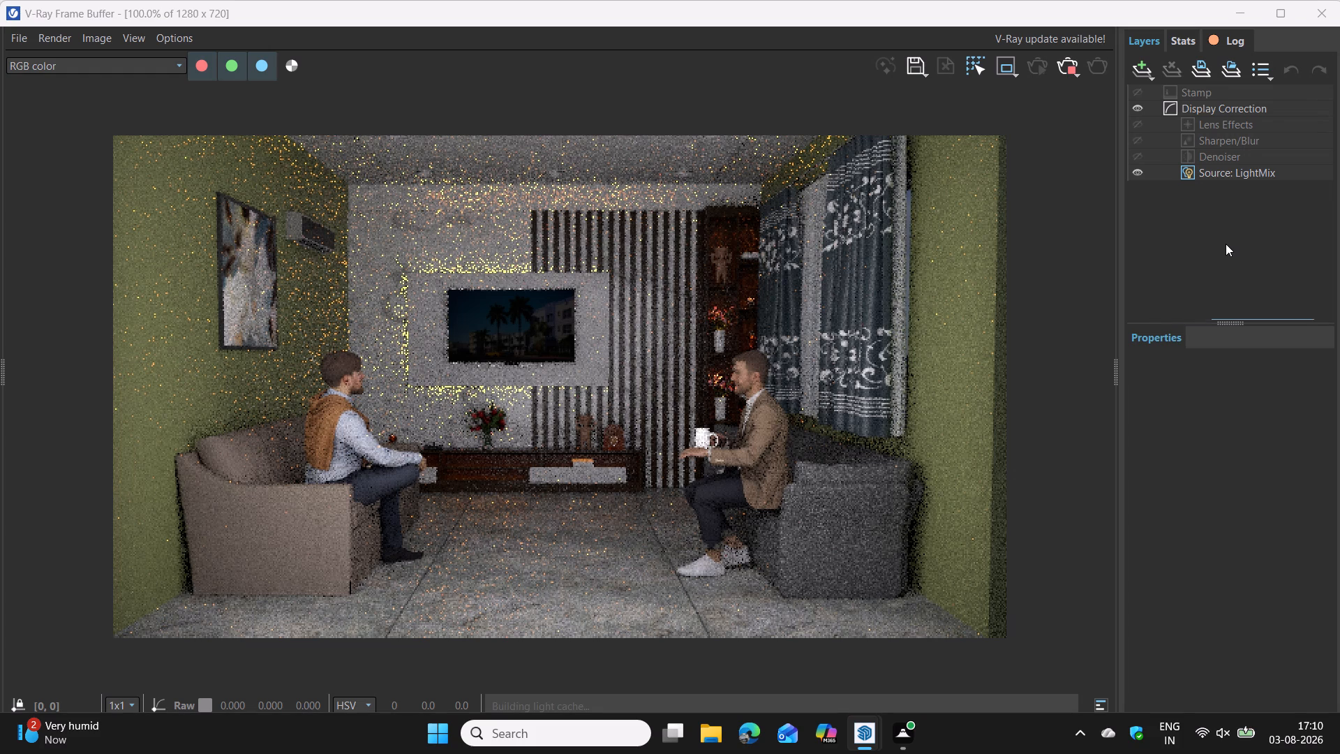
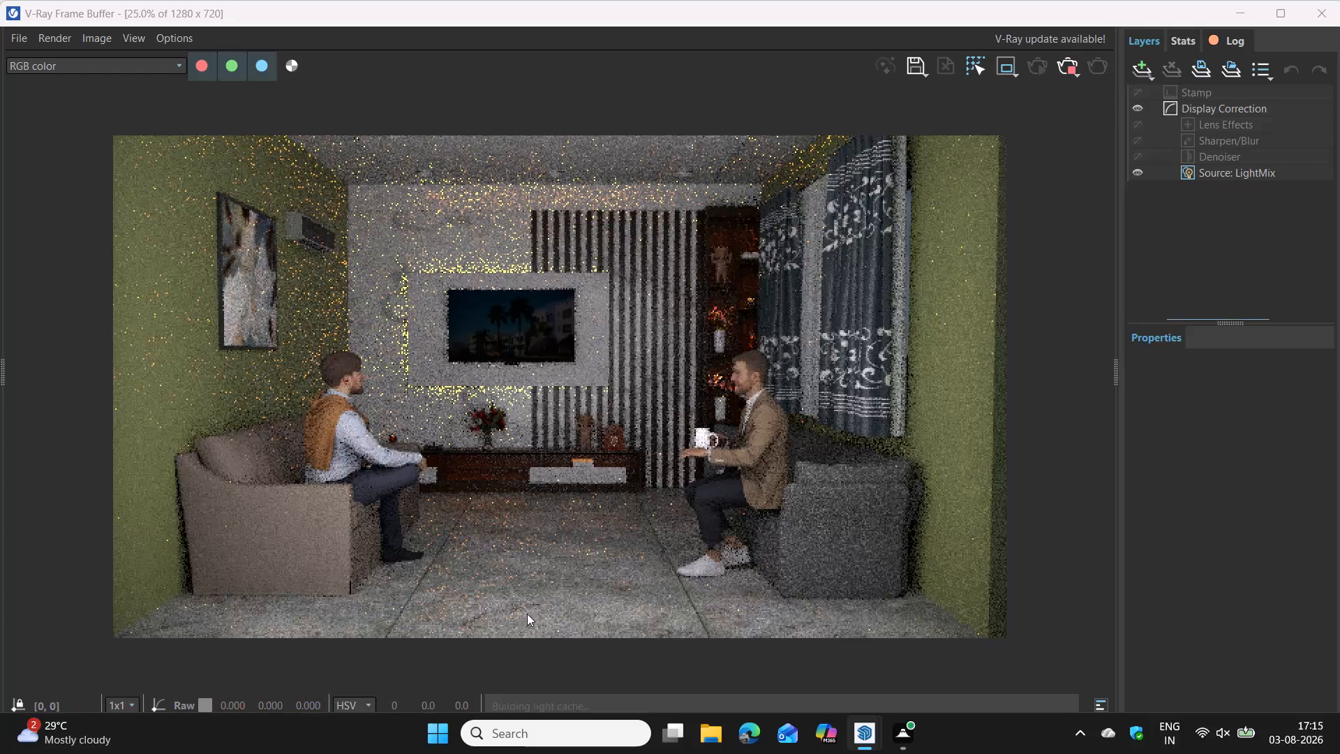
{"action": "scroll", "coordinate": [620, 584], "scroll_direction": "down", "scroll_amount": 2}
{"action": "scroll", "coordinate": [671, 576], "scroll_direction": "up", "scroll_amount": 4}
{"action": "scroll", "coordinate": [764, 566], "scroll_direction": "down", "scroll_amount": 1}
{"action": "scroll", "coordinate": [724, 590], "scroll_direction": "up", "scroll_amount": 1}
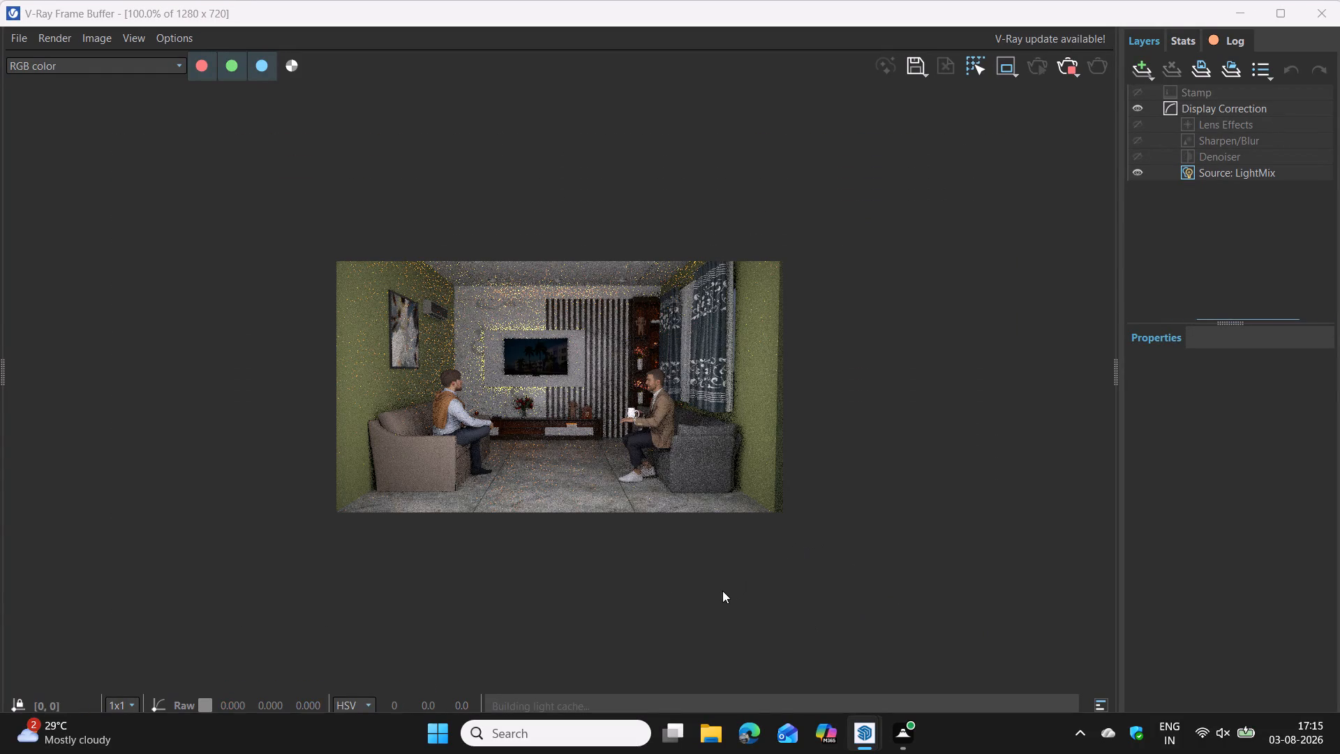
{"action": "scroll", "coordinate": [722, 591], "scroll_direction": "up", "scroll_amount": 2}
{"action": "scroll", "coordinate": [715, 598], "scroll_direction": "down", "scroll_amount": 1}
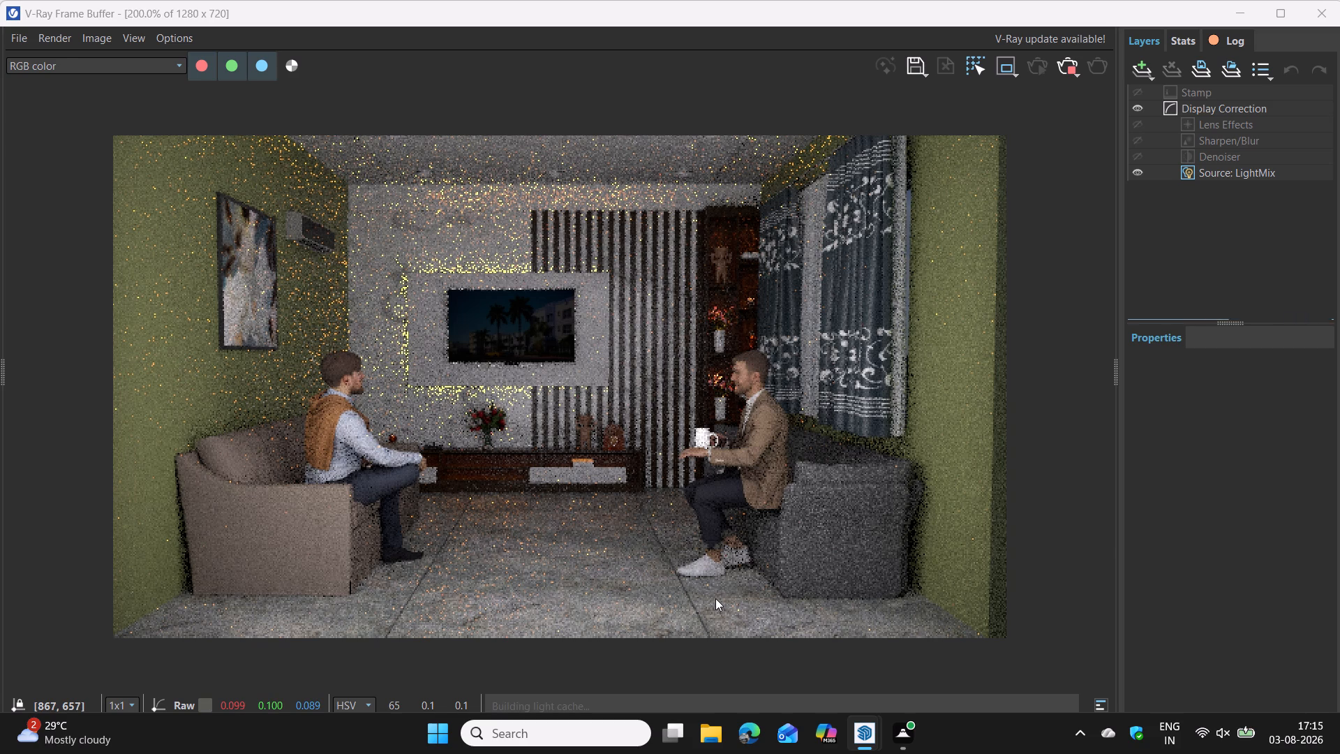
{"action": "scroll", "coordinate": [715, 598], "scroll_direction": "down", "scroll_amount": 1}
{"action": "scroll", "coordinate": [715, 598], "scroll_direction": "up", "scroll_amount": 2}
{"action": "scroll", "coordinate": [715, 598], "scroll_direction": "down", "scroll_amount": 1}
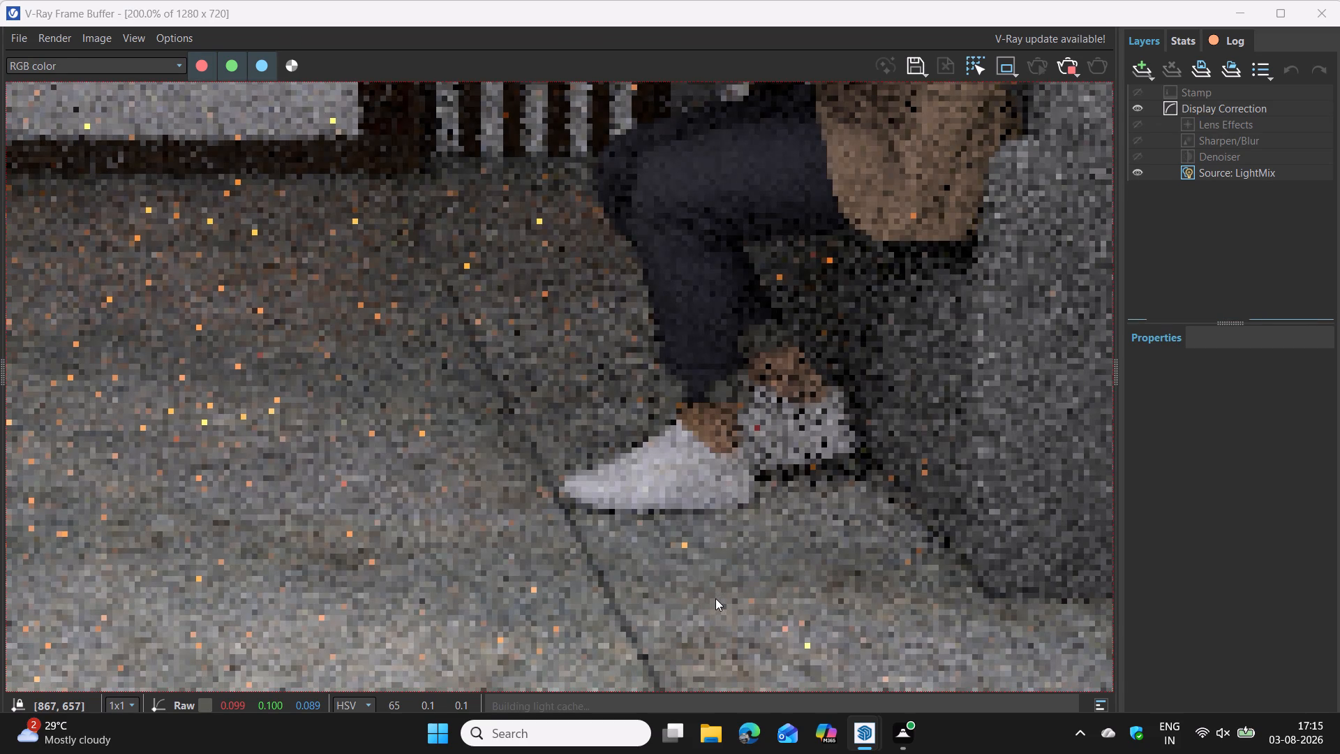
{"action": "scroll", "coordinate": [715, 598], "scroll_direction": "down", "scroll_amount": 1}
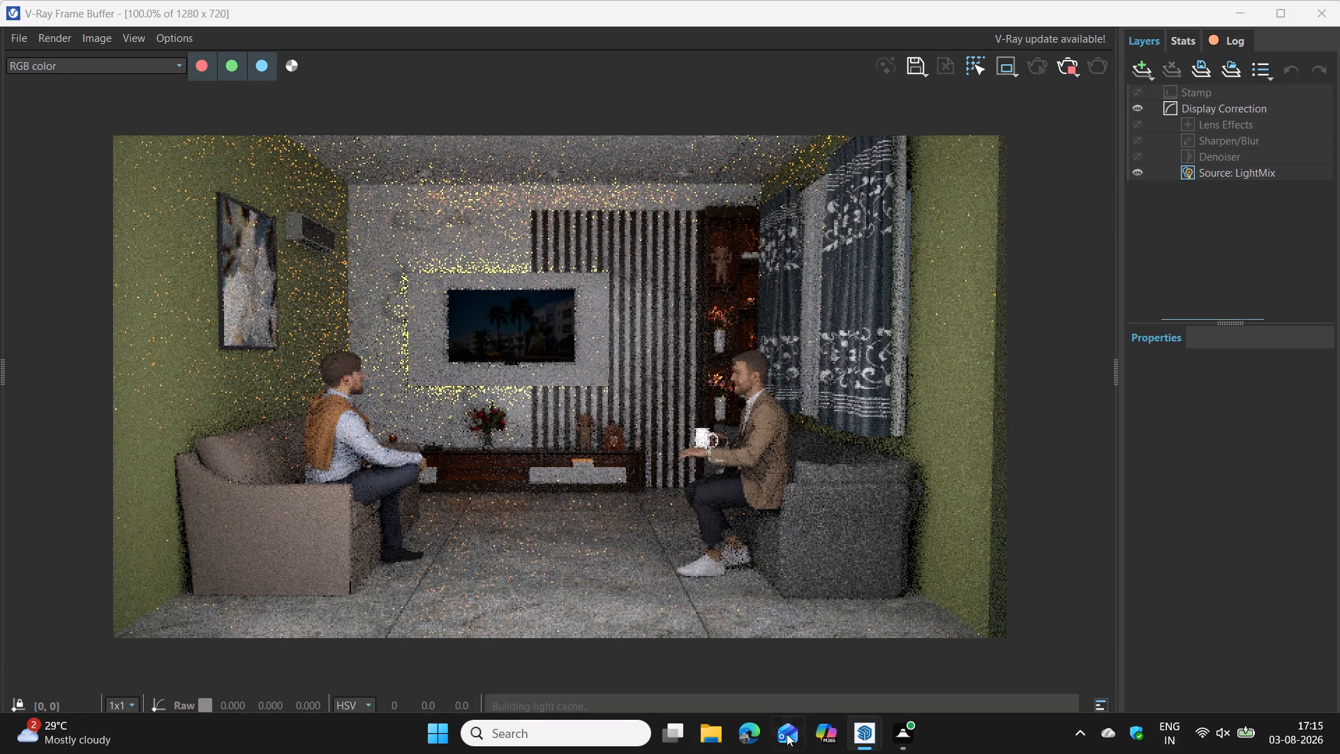
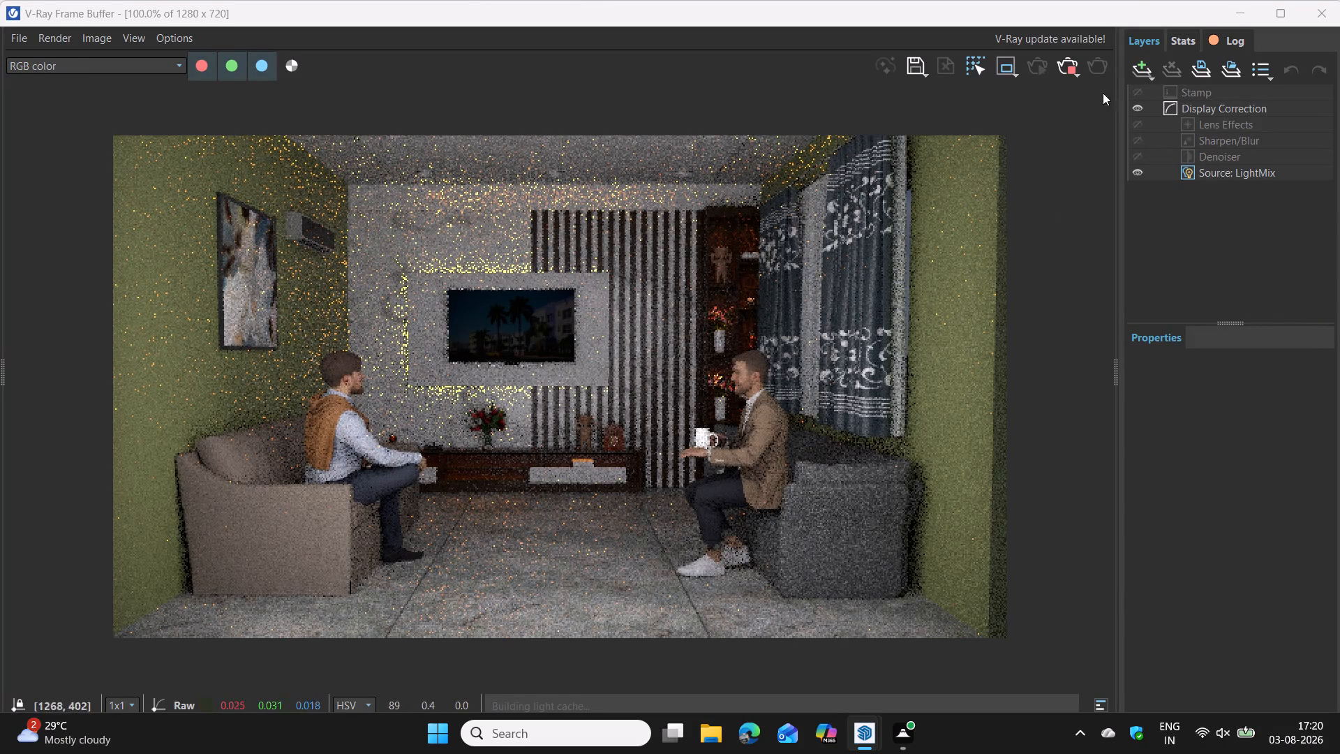
Minimize the V-Ray Frame Buffer and the V-Ray Asset Editor to uncover the living room model.
{"action": "left_click", "coordinate": [1237, 22]}
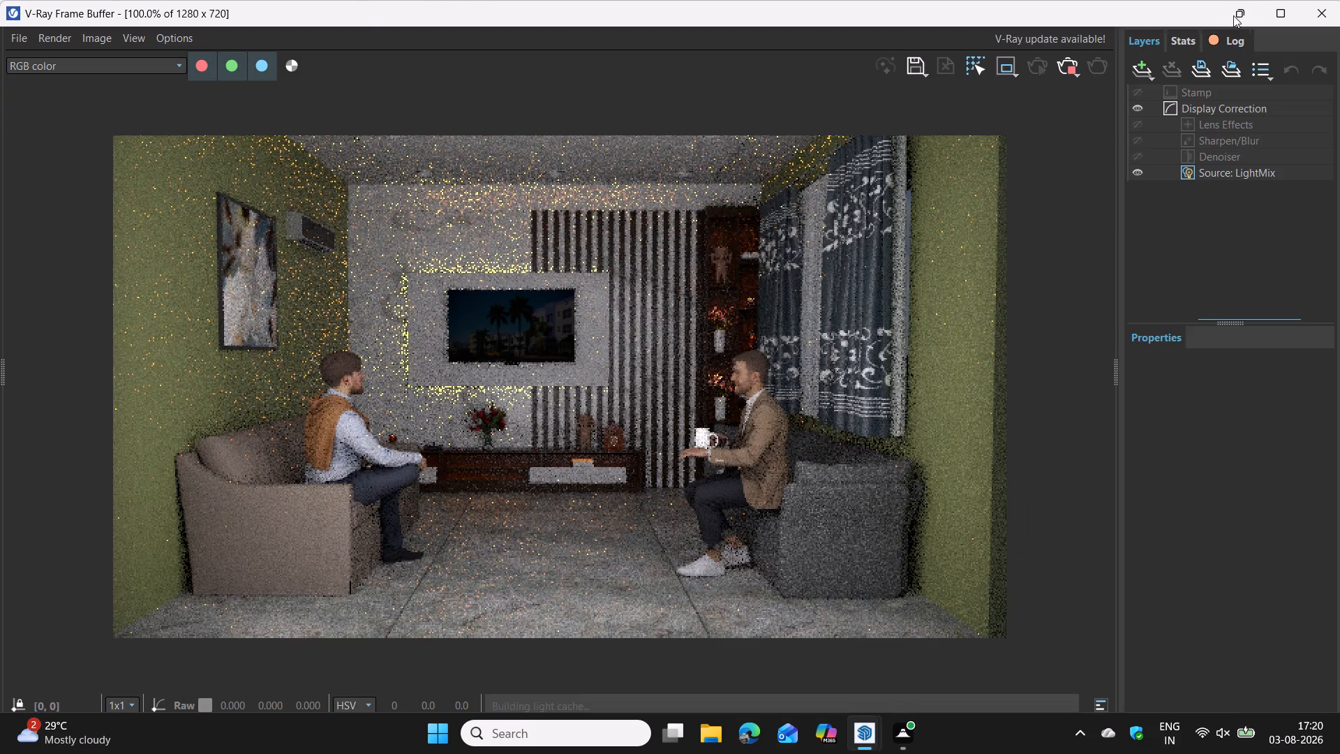
{"action": "left_click", "coordinate": [900, 121]}
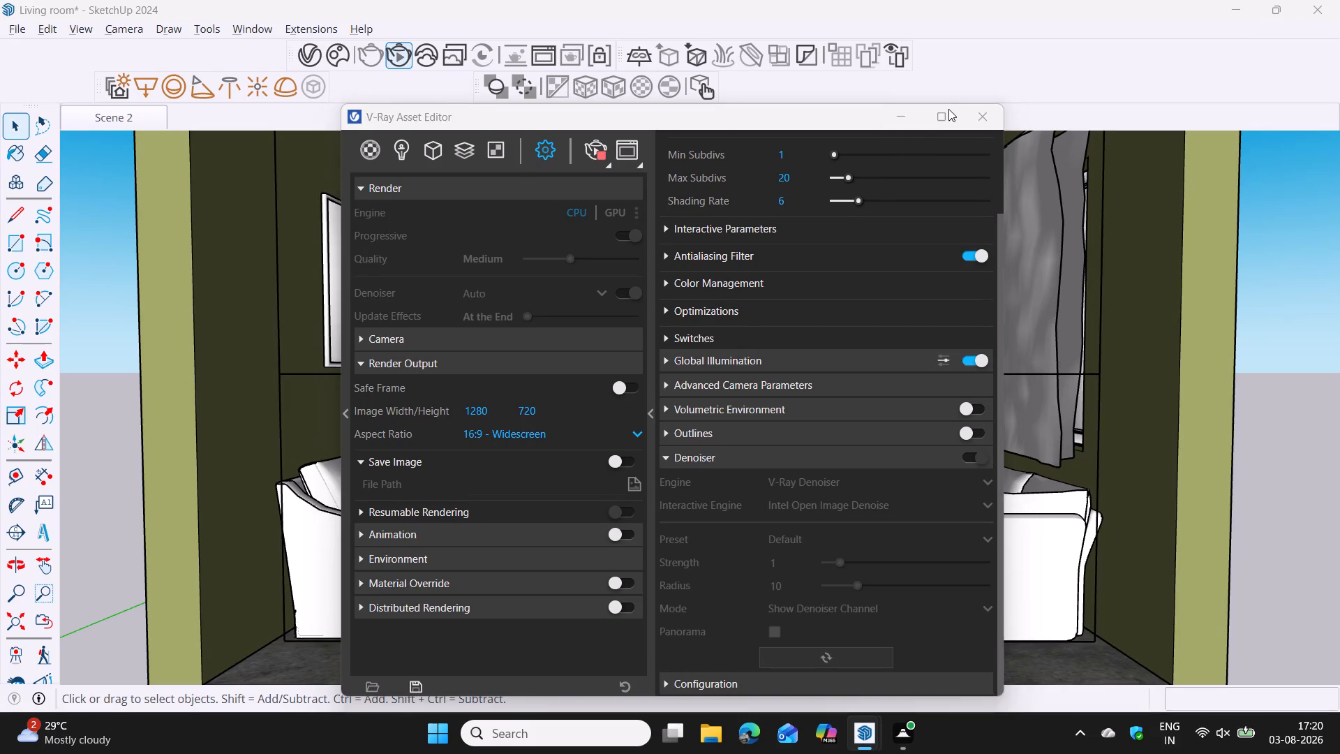
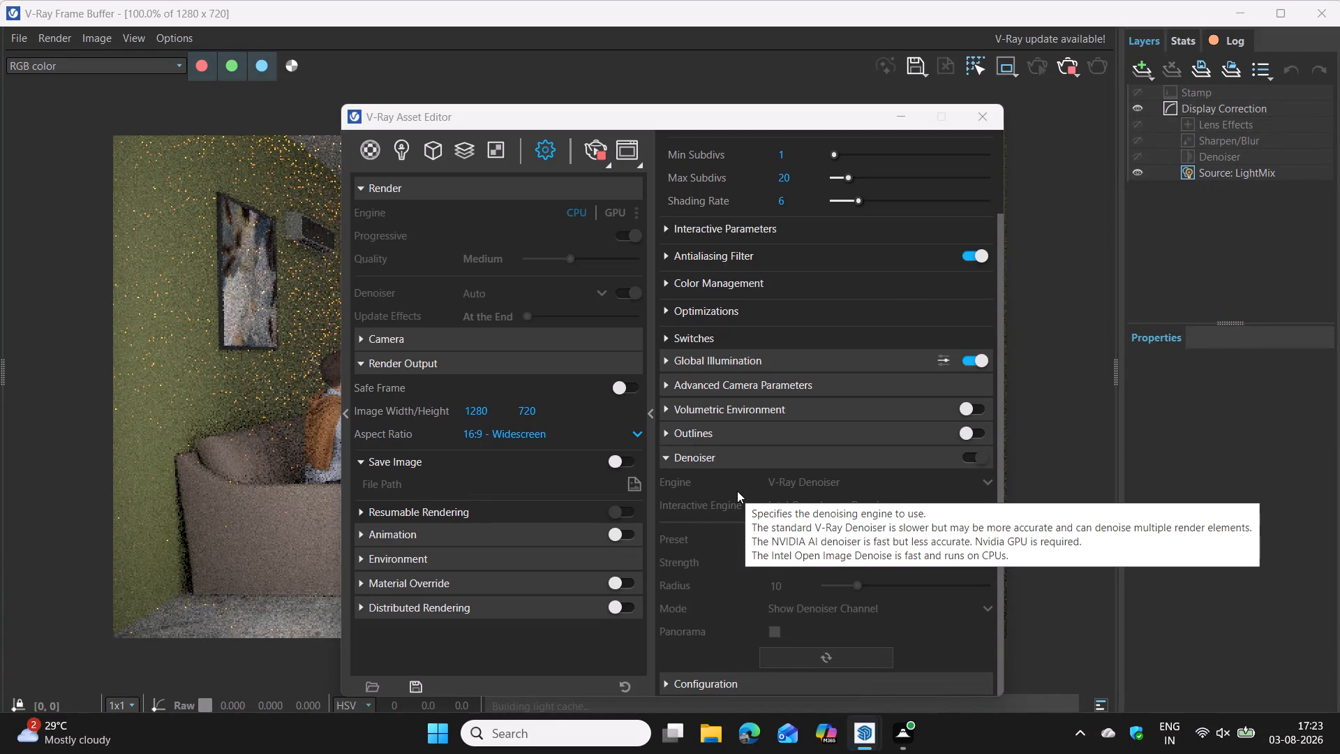
Bring the V-Ray Frame Buffer forward and open the LightMix source layer's light settings.
{"action": "key", "text": "alt+Tab"}
{"action": "key", "text": "alt+Tab"}
{"action": "key", "text": "alt+Tab"}
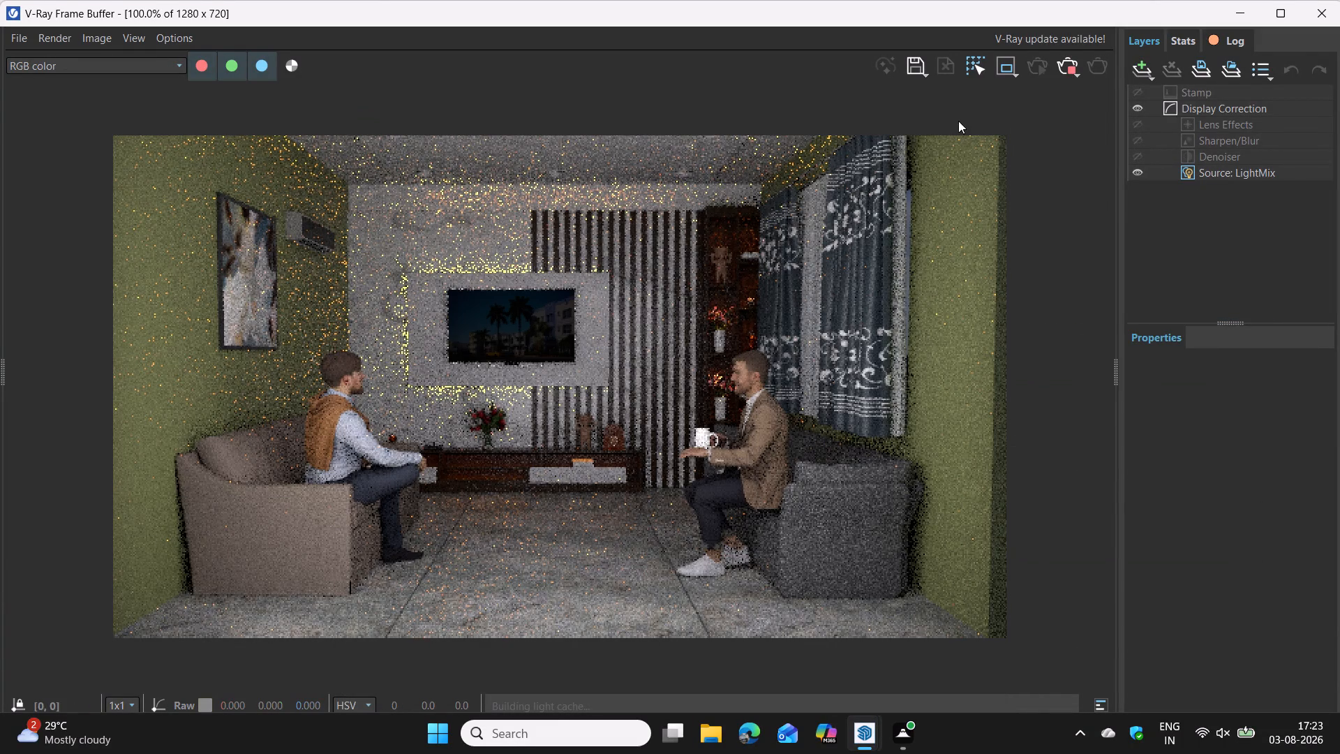
{"action": "left_click", "coordinate": [1183, 177]}
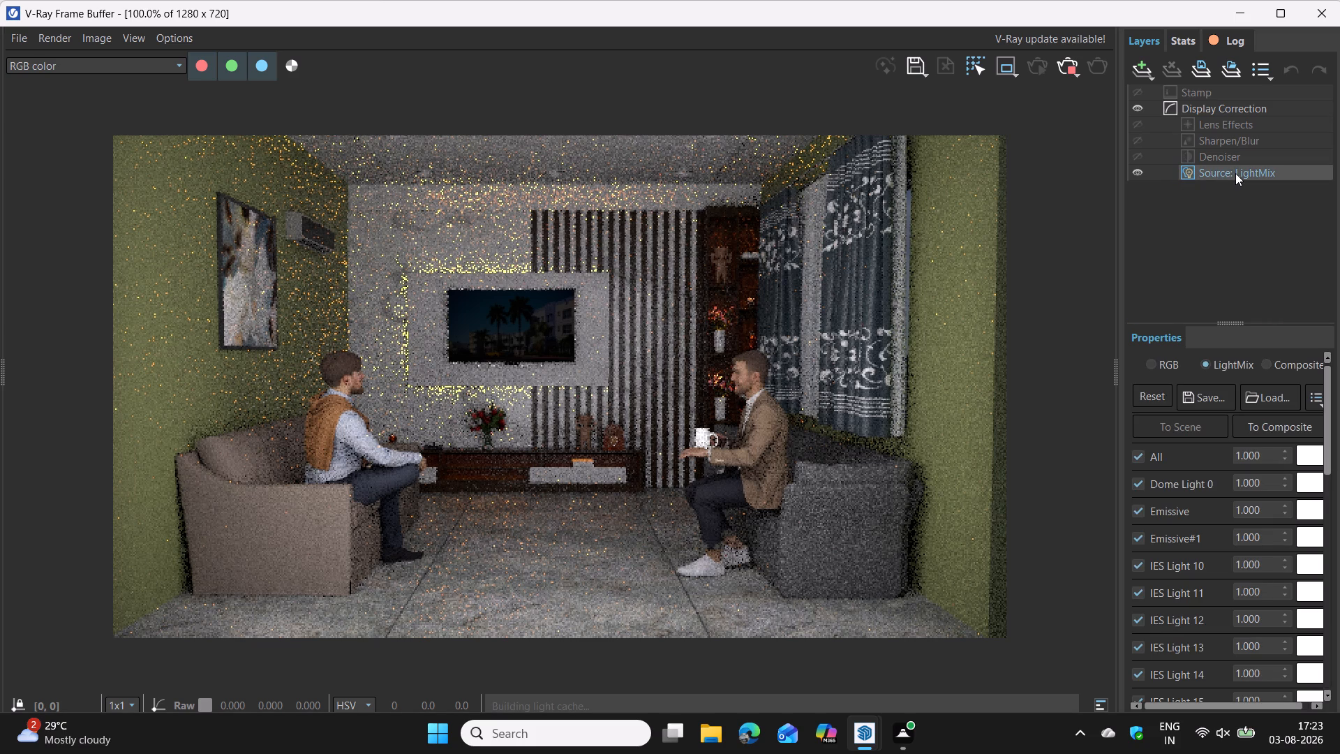
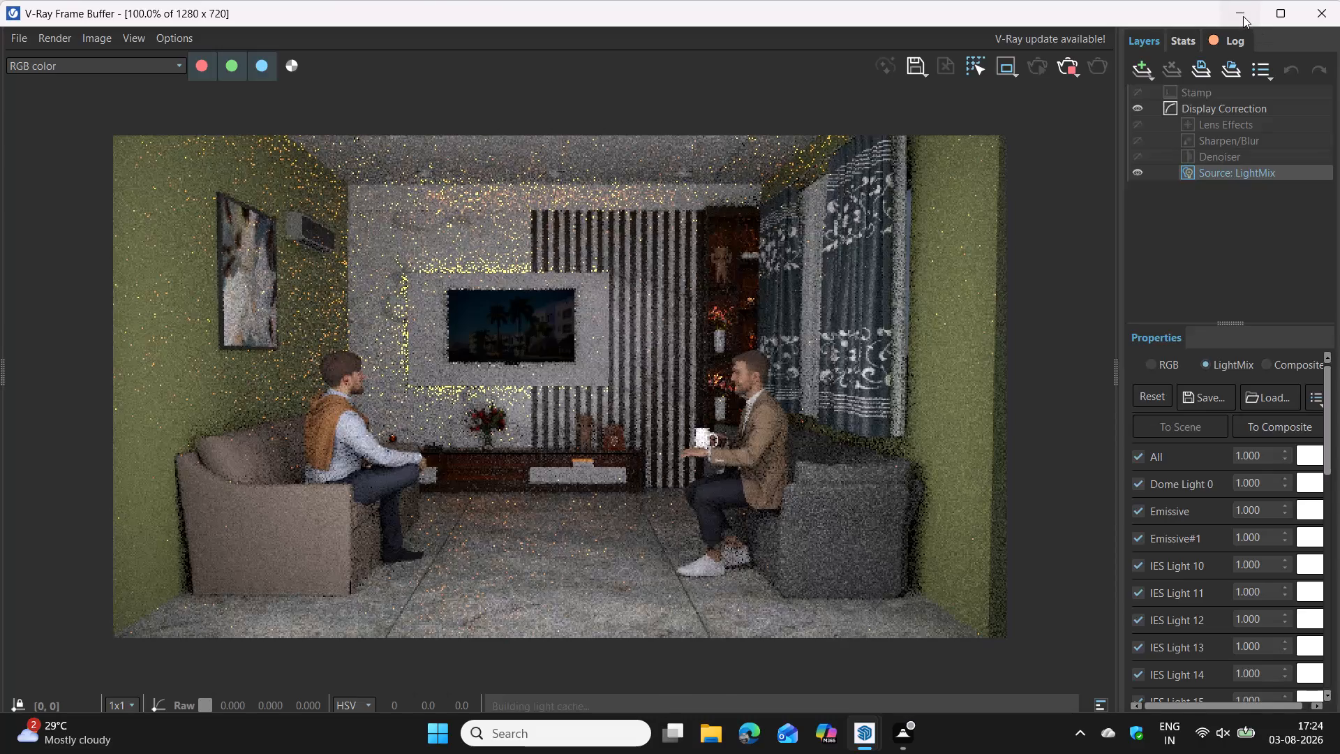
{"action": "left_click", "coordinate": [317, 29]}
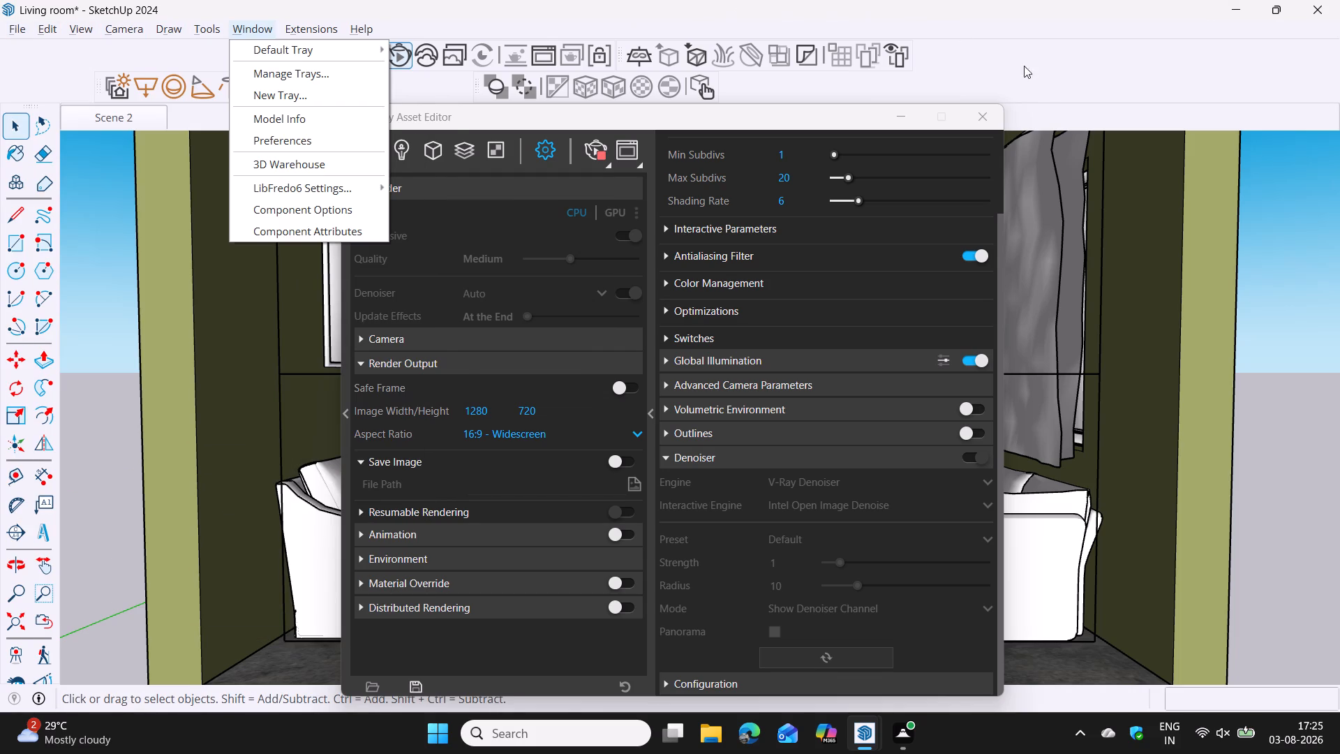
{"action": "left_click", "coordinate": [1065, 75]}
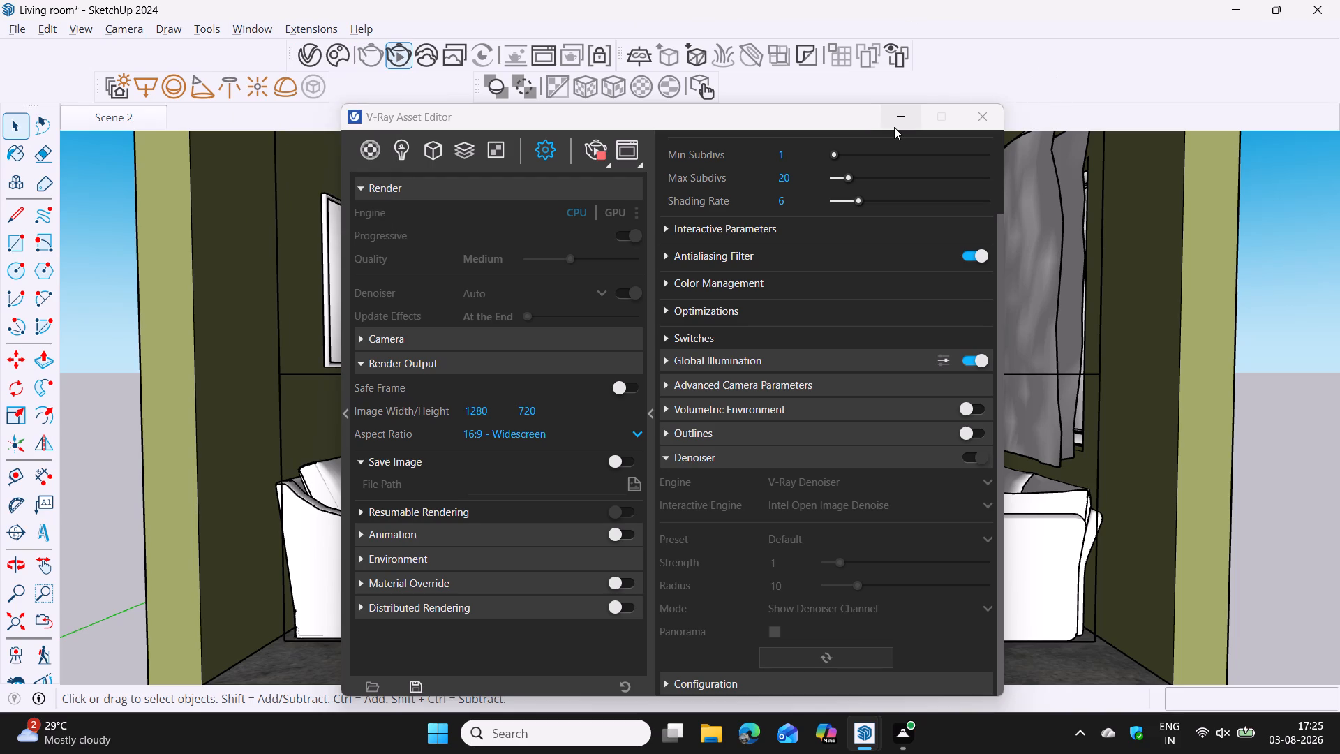
Return to the V-Ray Frame Buffer and examine the in-progress living room render up close and as a whole.
{"action": "key", "text": "alt+Tab"}
{"action": "key", "text": "alt+Tab"}
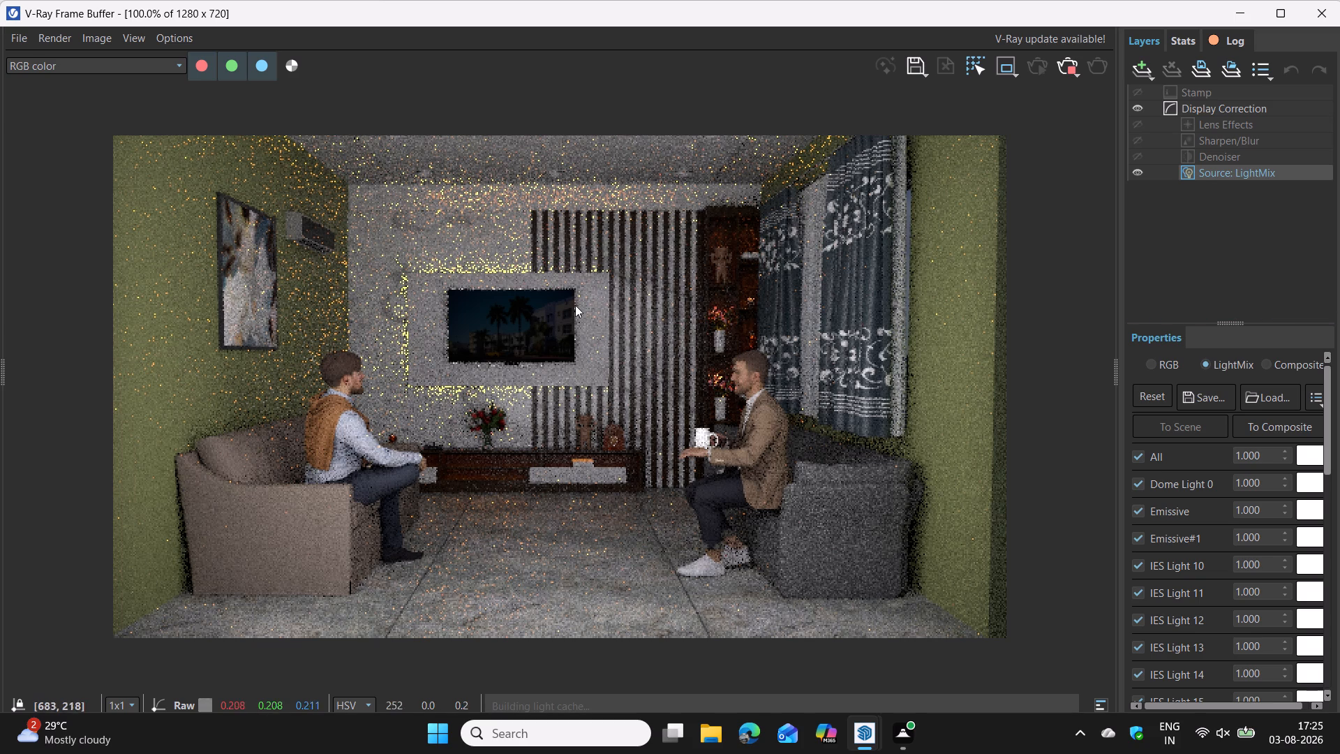
{"action": "scroll", "coordinate": [573, 307], "scroll_direction": "up", "scroll_amount": 2}
{"action": "scroll", "coordinate": [573, 307], "scroll_direction": "down", "scroll_amount": 2}
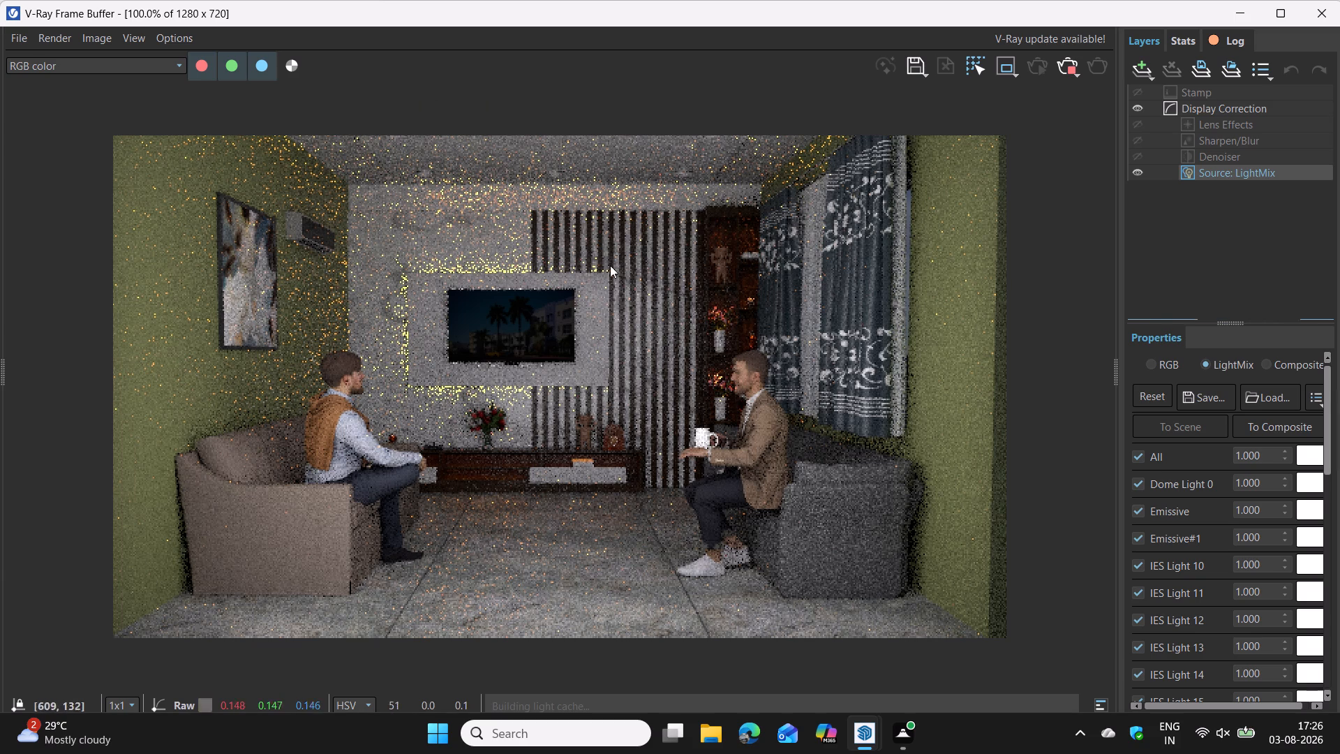
{"action": "scroll", "coordinate": [819, 417], "scroll_direction": "down", "scroll_amount": 4}
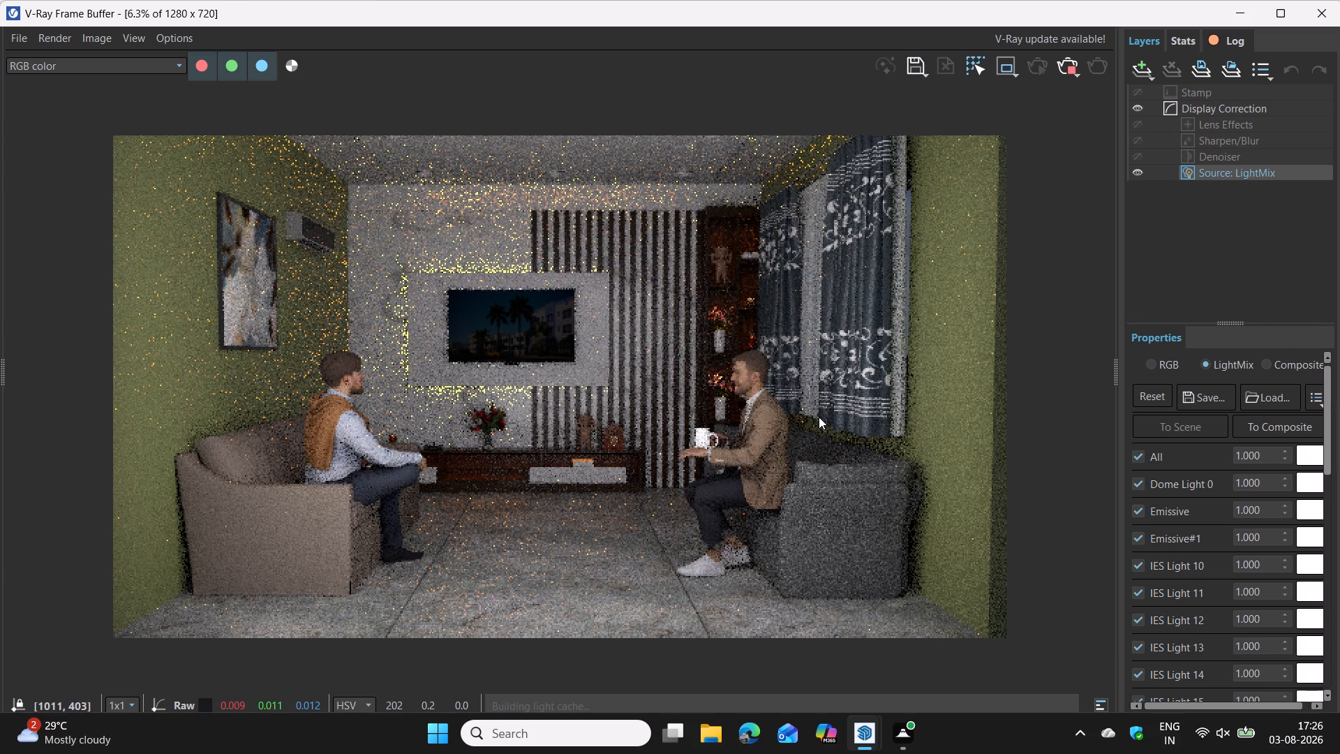
{"action": "scroll", "coordinate": [819, 417], "scroll_direction": "up", "scroll_amount": 4}
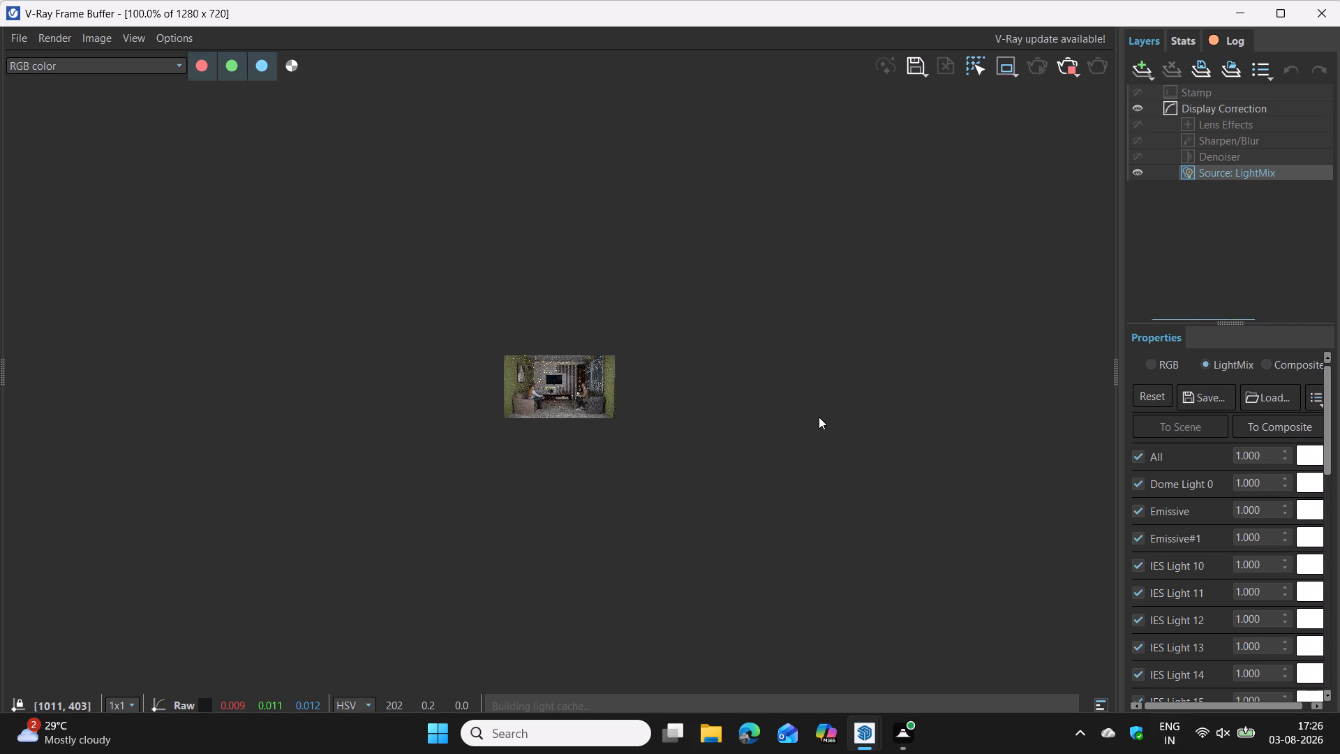
{"action": "scroll", "coordinate": [819, 417], "scroll_direction": "up", "scroll_amount": 1}
{"action": "scroll", "coordinate": [489, 373], "scroll_direction": "down", "scroll_amount": 2}
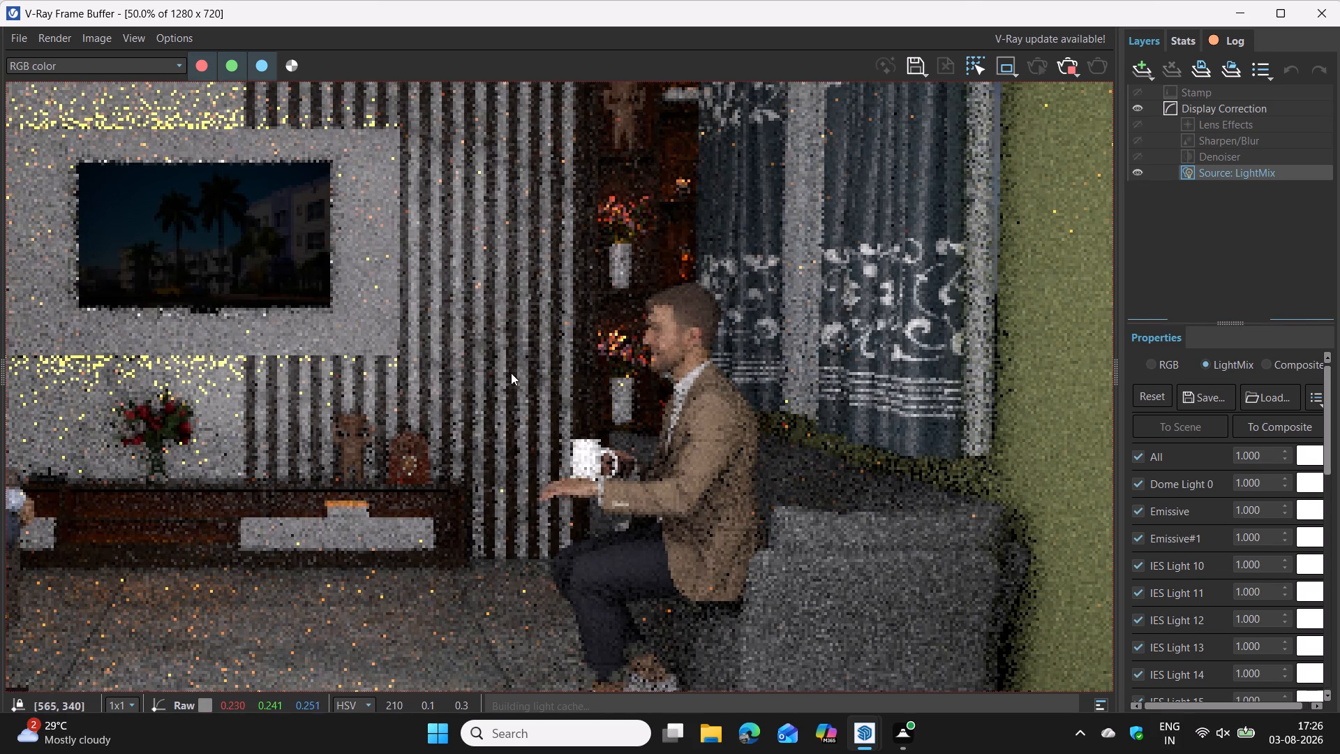
{"action": "scroll", "coordinate": [521, 372], "scroll_direction": "up", "scroll_amount": 1}
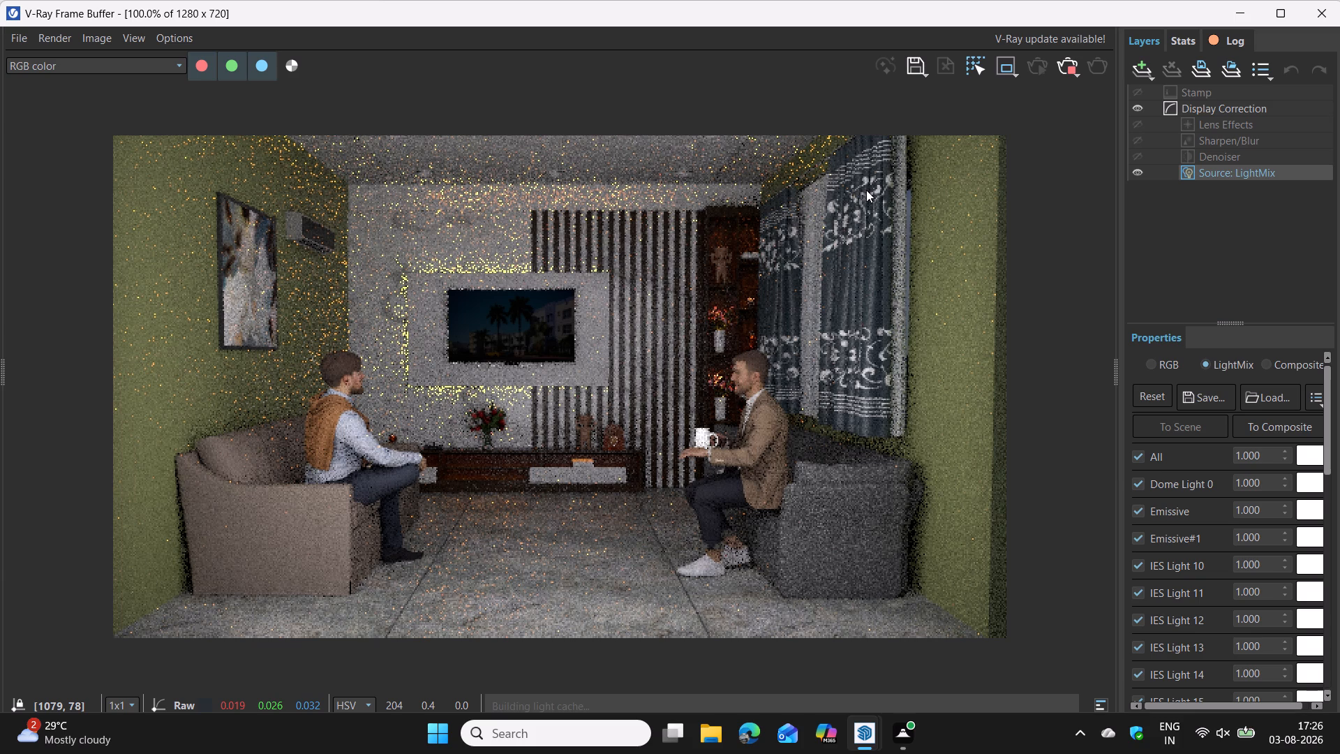
{"action": "scroll", "coordinate": [198, 383], "scroll_direction": "up", "scroll_amount": 3}
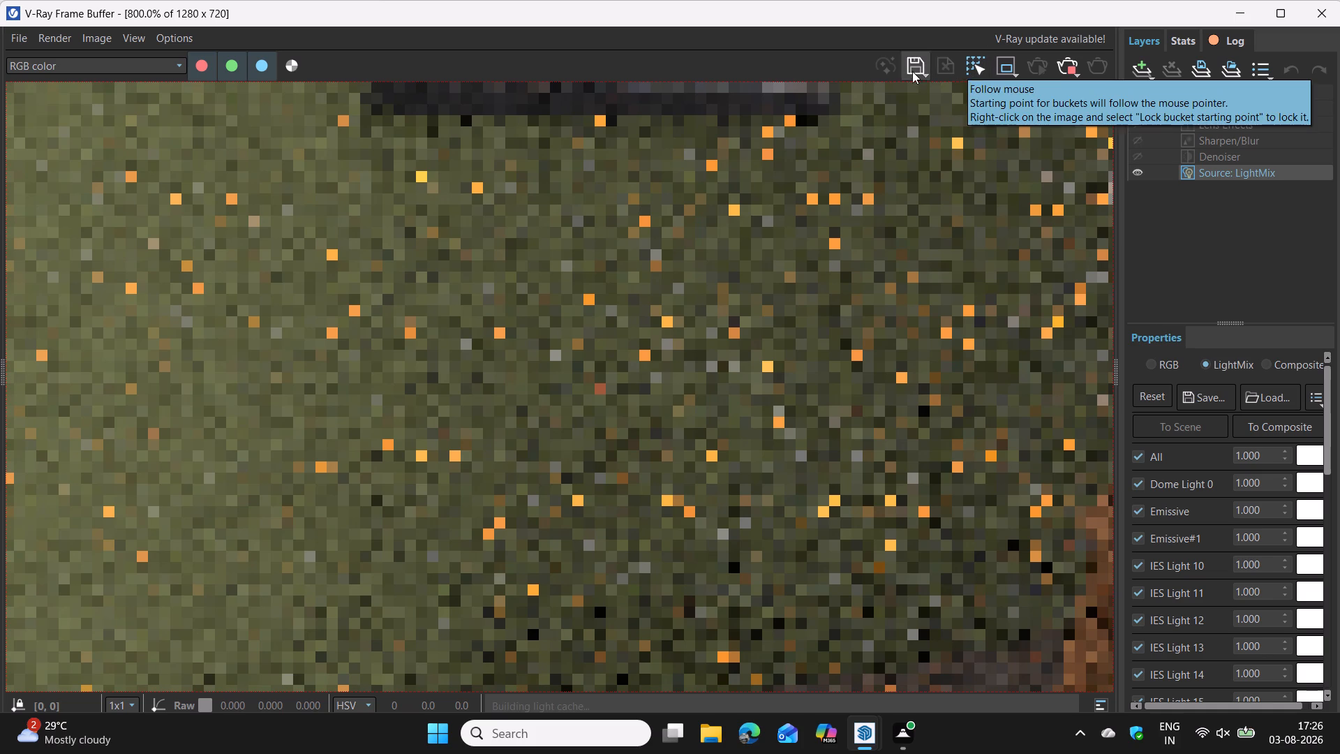
{"action": "scroll", "coordinate": [783, 300], "scroll_direction": "down", "scroll_amount": 5}
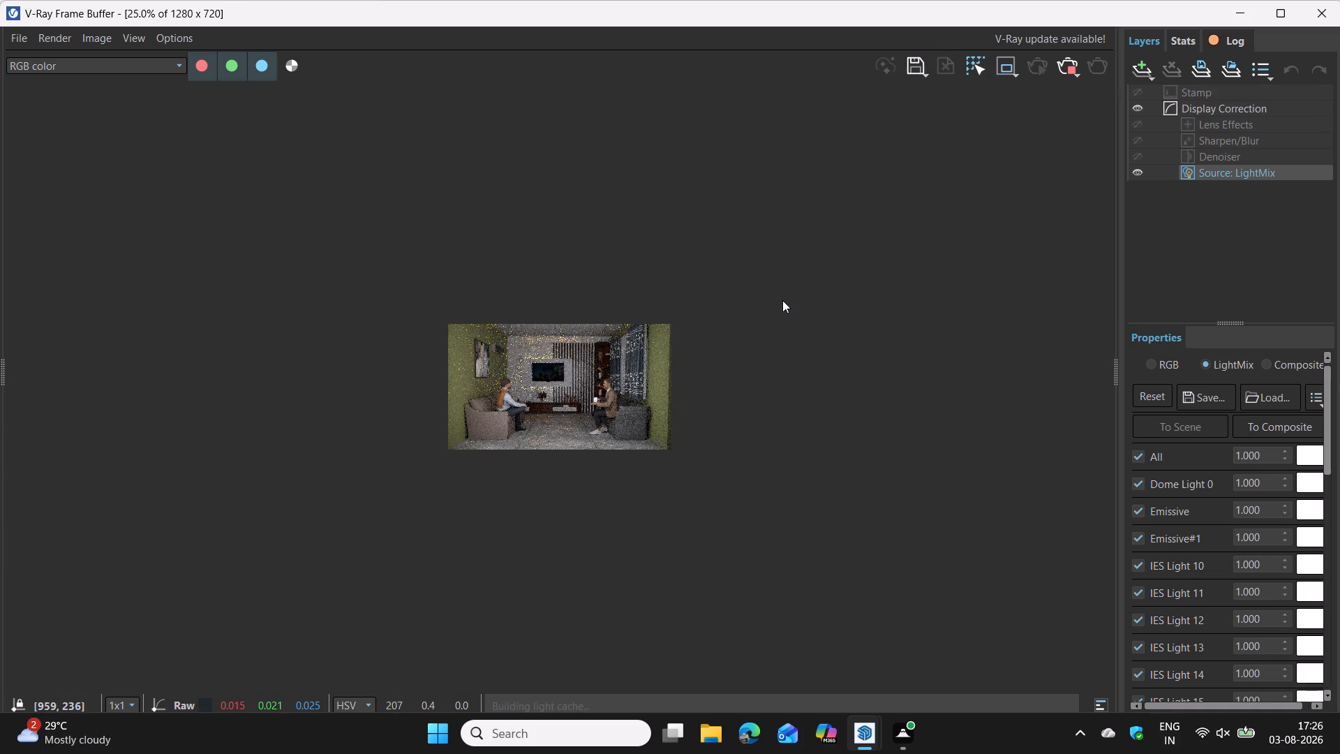
{"action": "scroll", "coordinate": [649, 325], "scroll_direction": "up", "scroll_amount": 3}
{"action": "scroll", "coordinate": [649, 325], "scroll_direction": "down", "scroll_amount": 1}
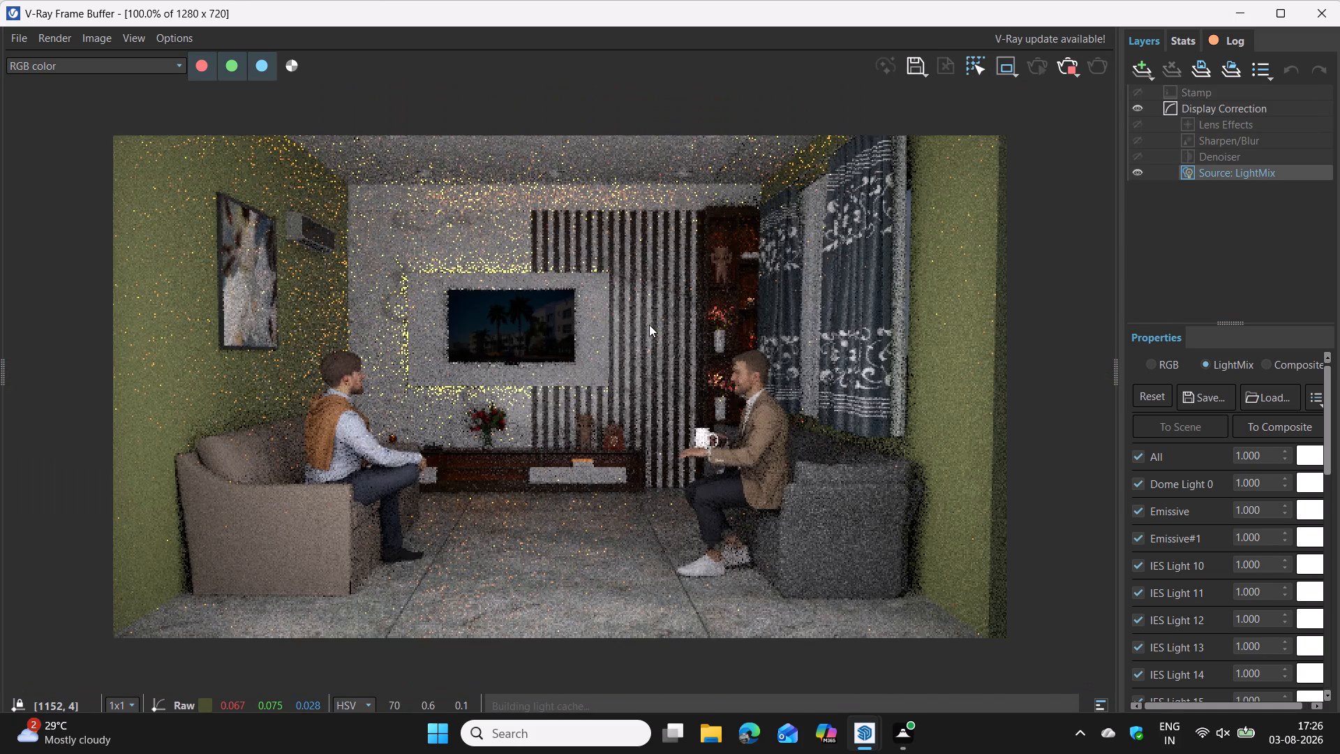
{"action": "scroll", "coordinate": [649, 325], "scroll_direction": "down", "scroll_amount": 1}
{"action": "scroll", "coordinate": [649, 325], "scroll_direction": "up", "scroll_amount": 1}
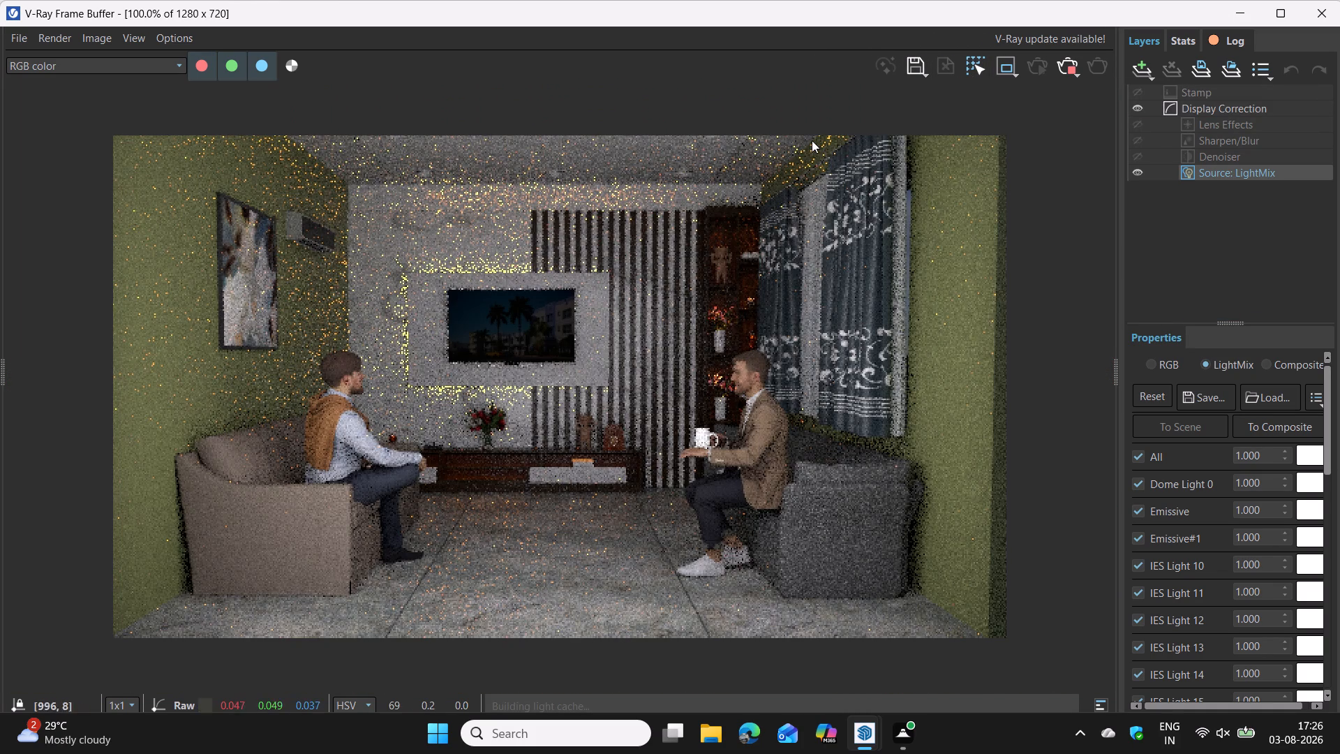
Turn on Follow mouse so the render buckets start from the pointer position.
{"action": "left_click", "coordinate": [983, 66]}
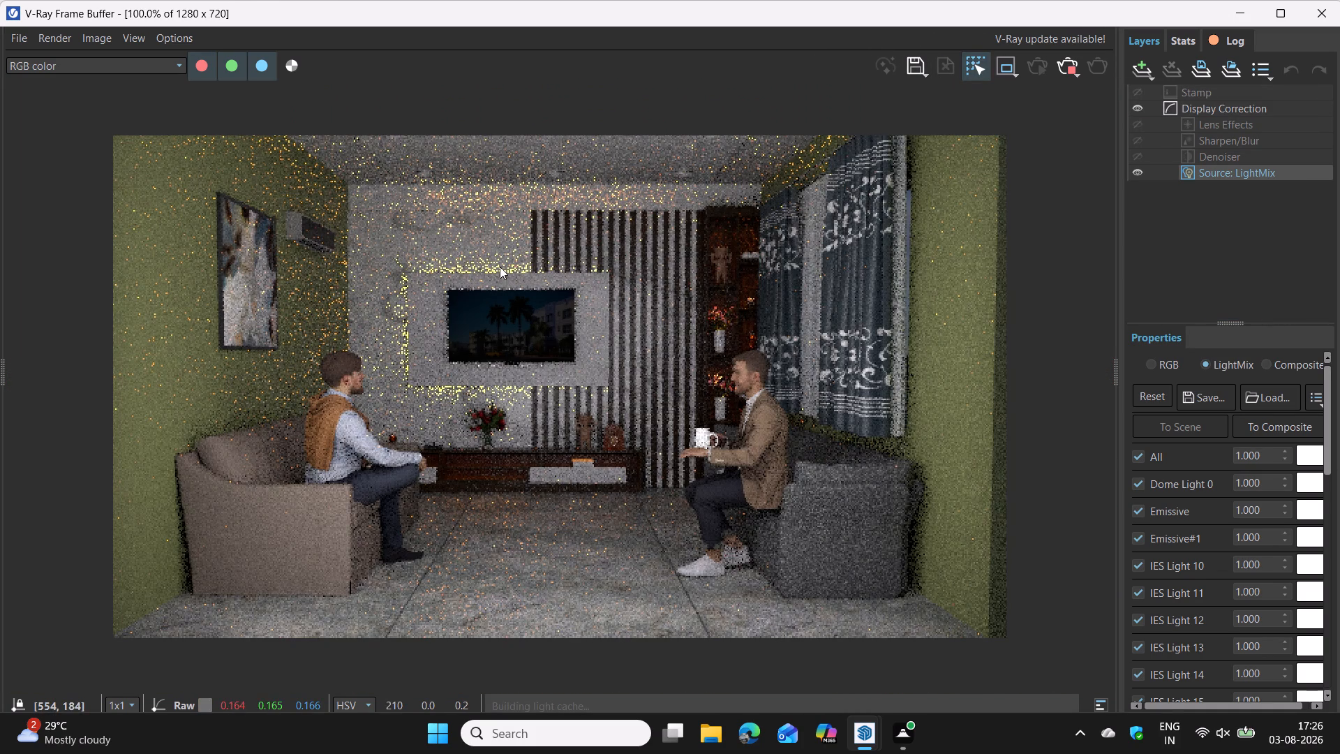
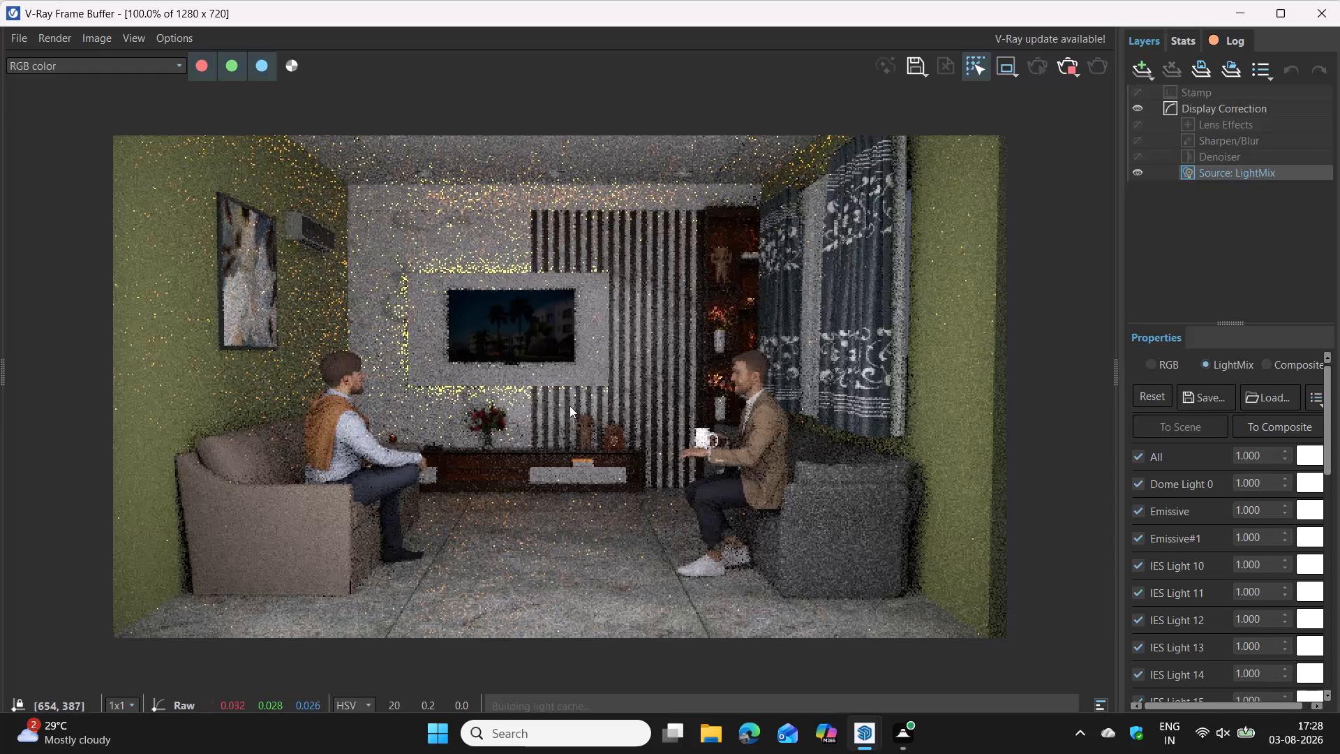
Turn off Follow mouse for the render buckets.
{"action": "left_click", "coordinate": [982, 68]}
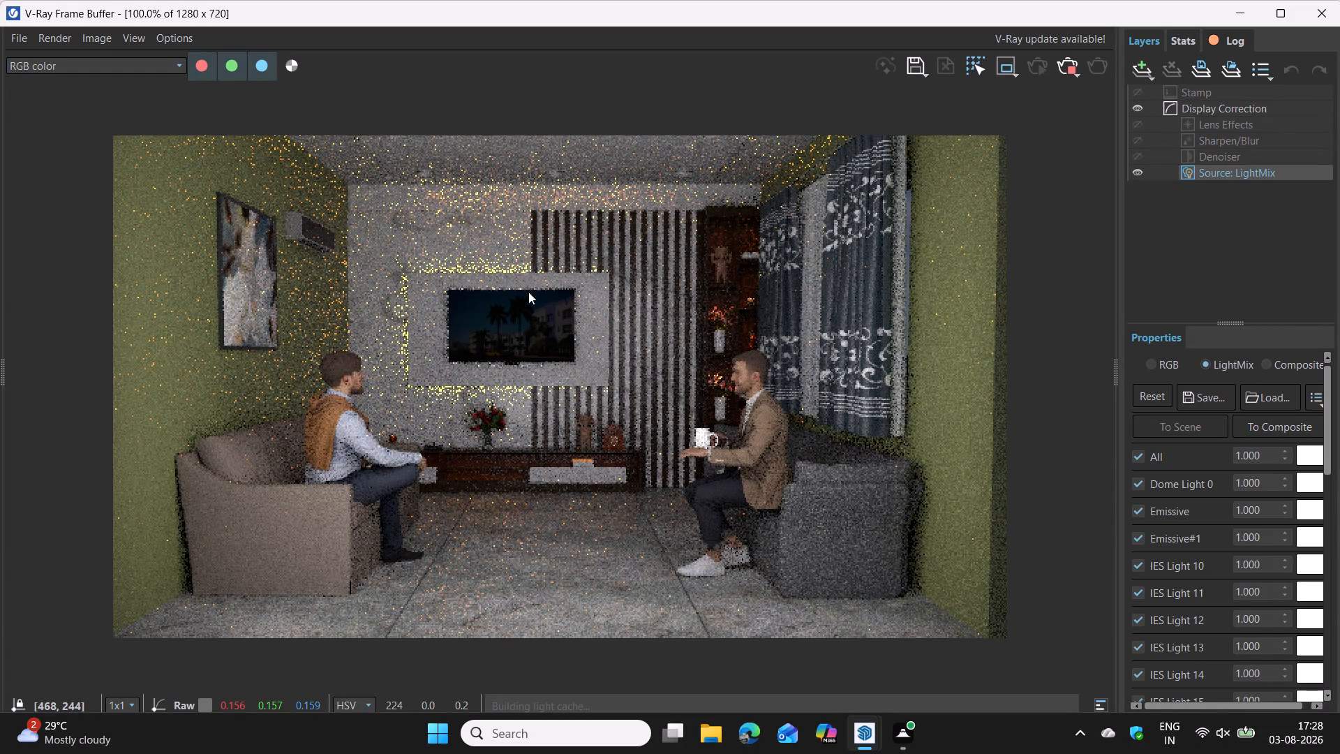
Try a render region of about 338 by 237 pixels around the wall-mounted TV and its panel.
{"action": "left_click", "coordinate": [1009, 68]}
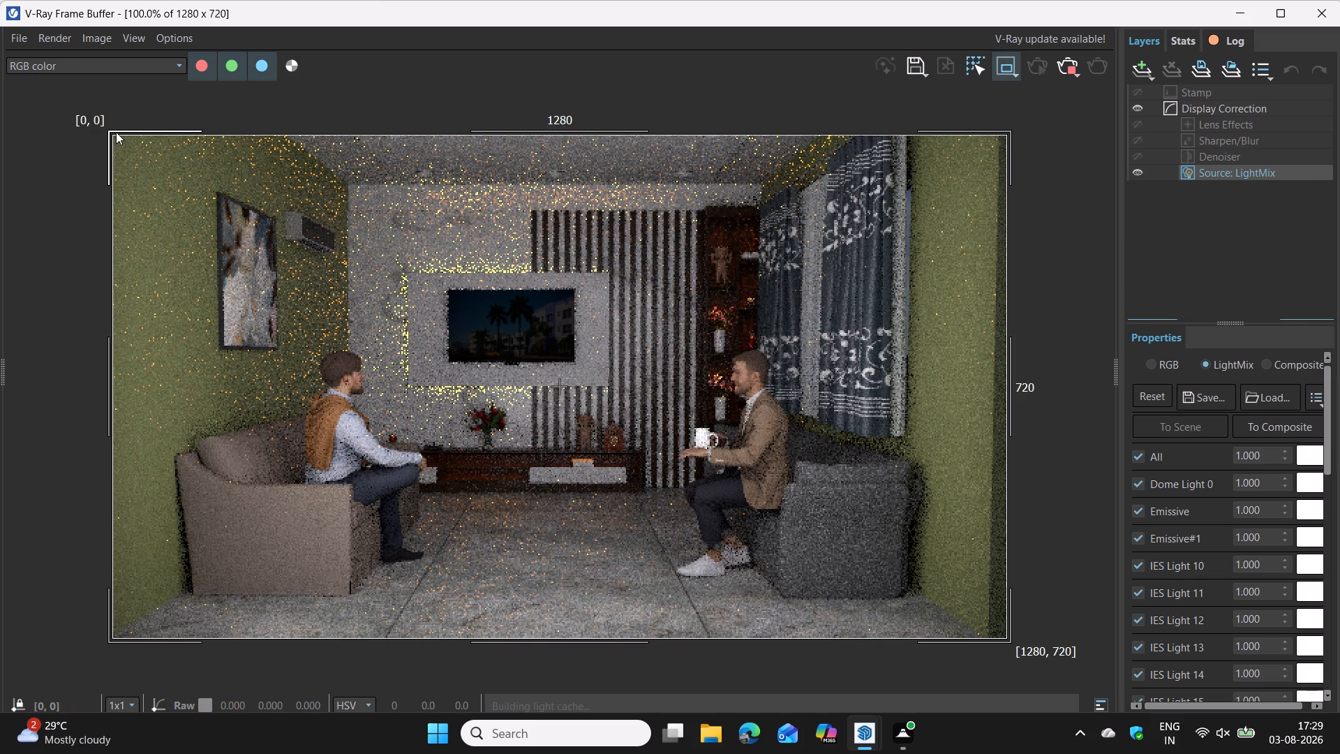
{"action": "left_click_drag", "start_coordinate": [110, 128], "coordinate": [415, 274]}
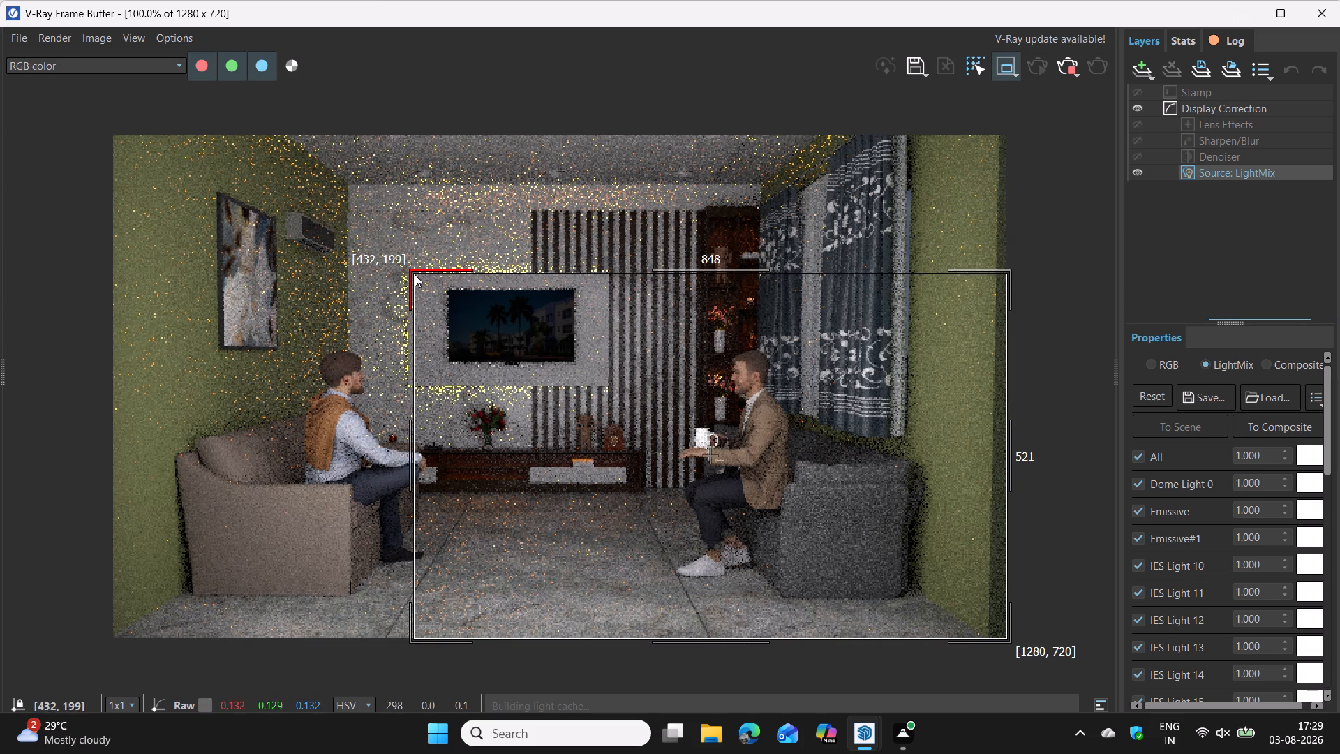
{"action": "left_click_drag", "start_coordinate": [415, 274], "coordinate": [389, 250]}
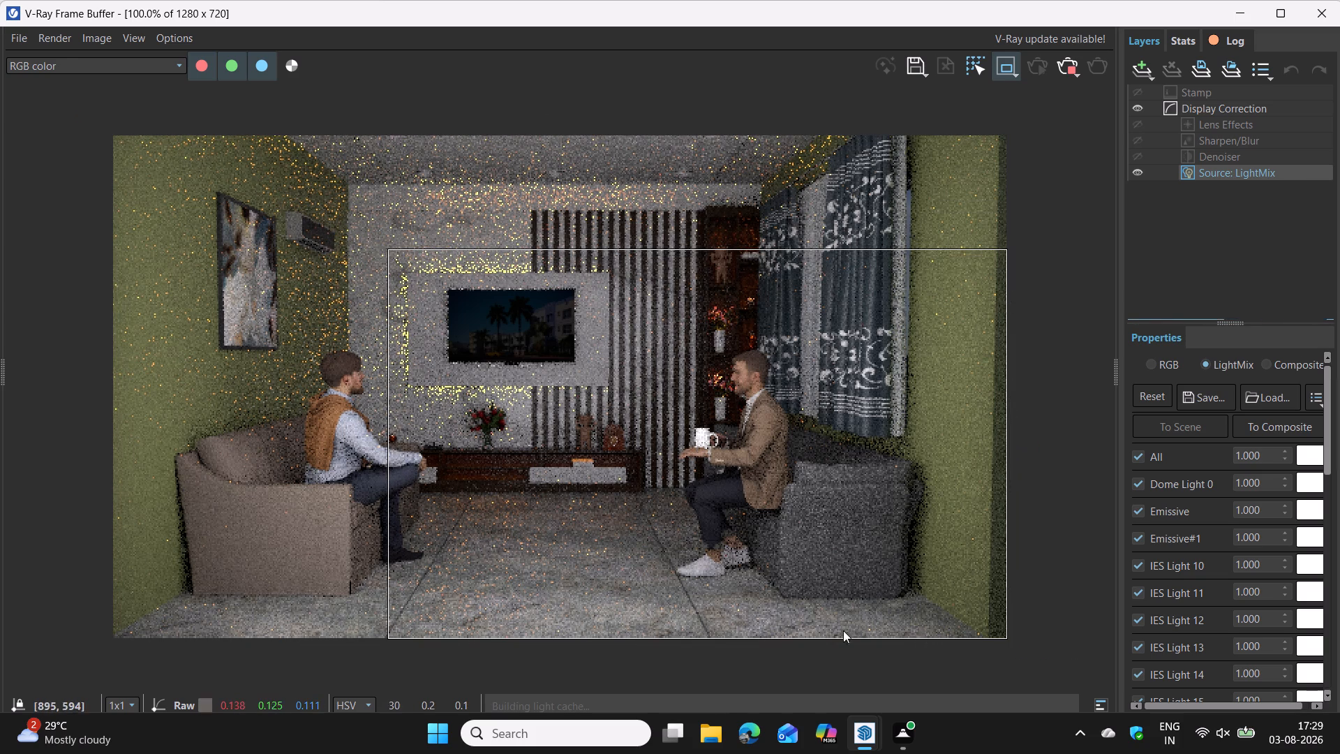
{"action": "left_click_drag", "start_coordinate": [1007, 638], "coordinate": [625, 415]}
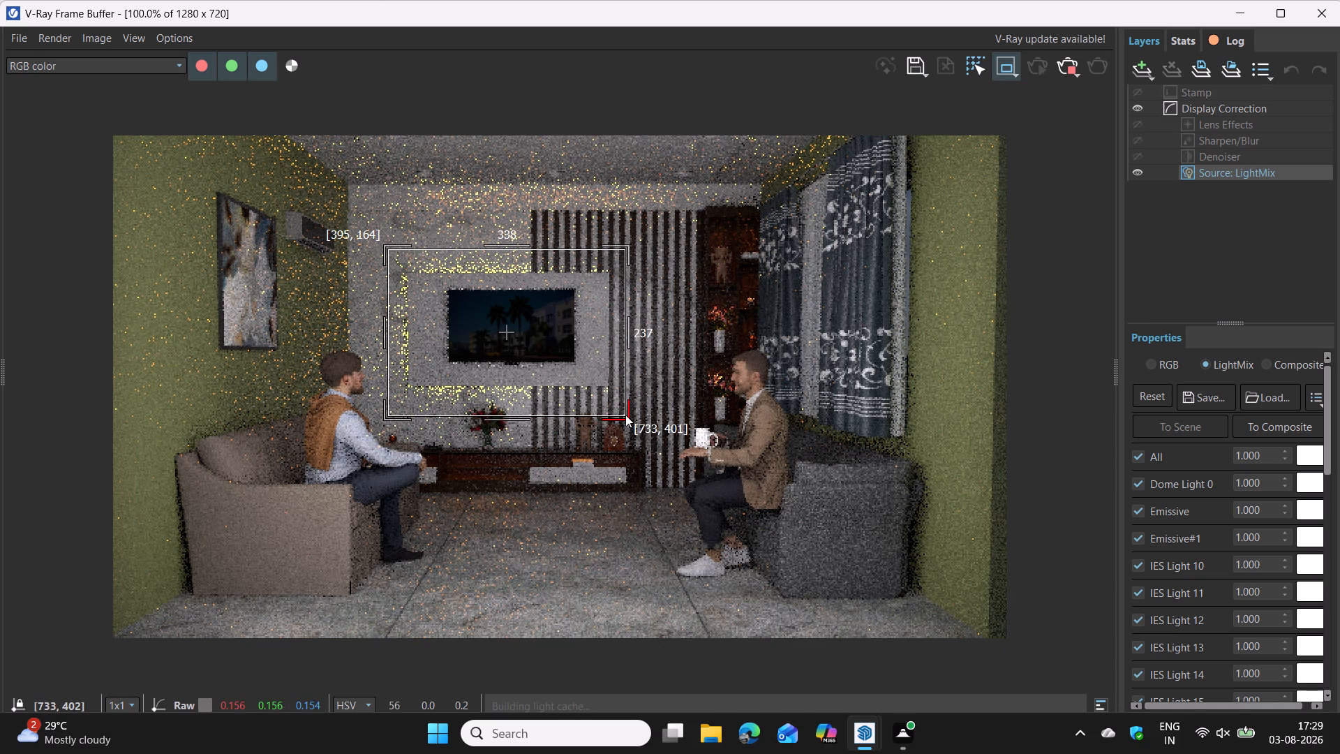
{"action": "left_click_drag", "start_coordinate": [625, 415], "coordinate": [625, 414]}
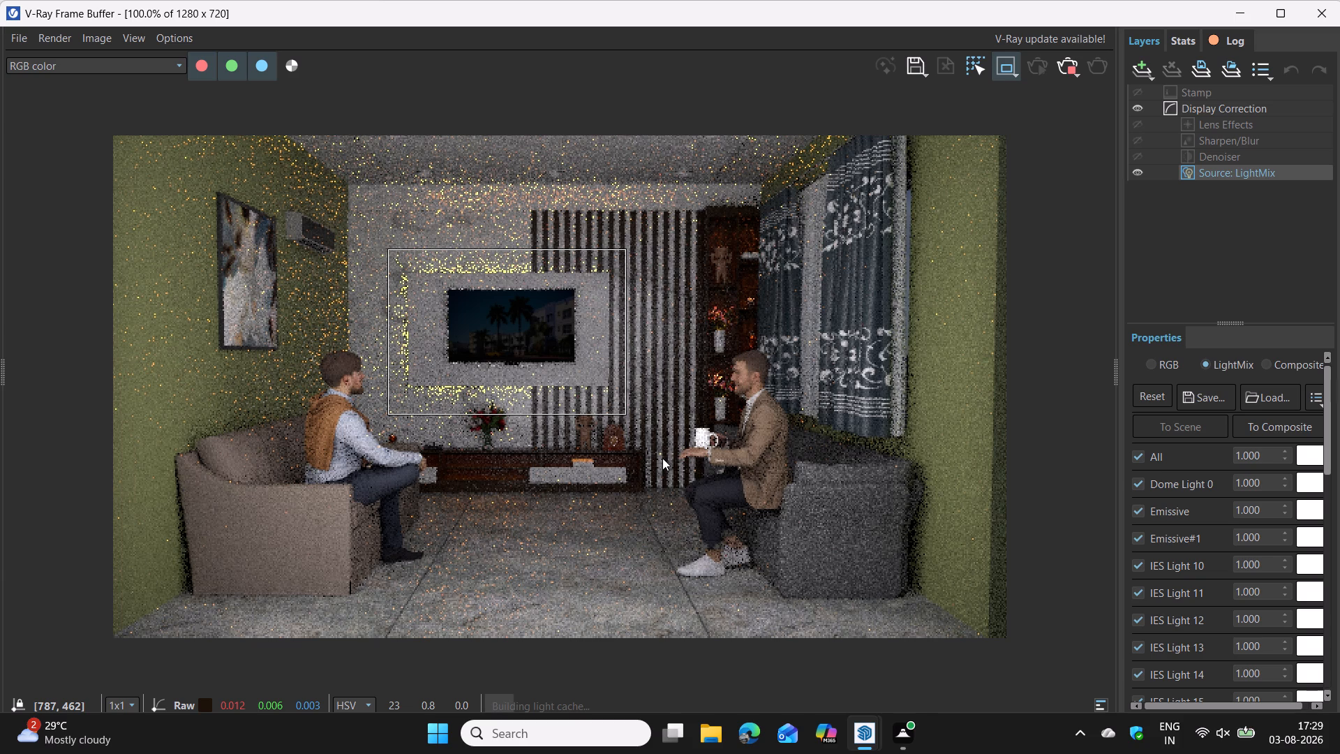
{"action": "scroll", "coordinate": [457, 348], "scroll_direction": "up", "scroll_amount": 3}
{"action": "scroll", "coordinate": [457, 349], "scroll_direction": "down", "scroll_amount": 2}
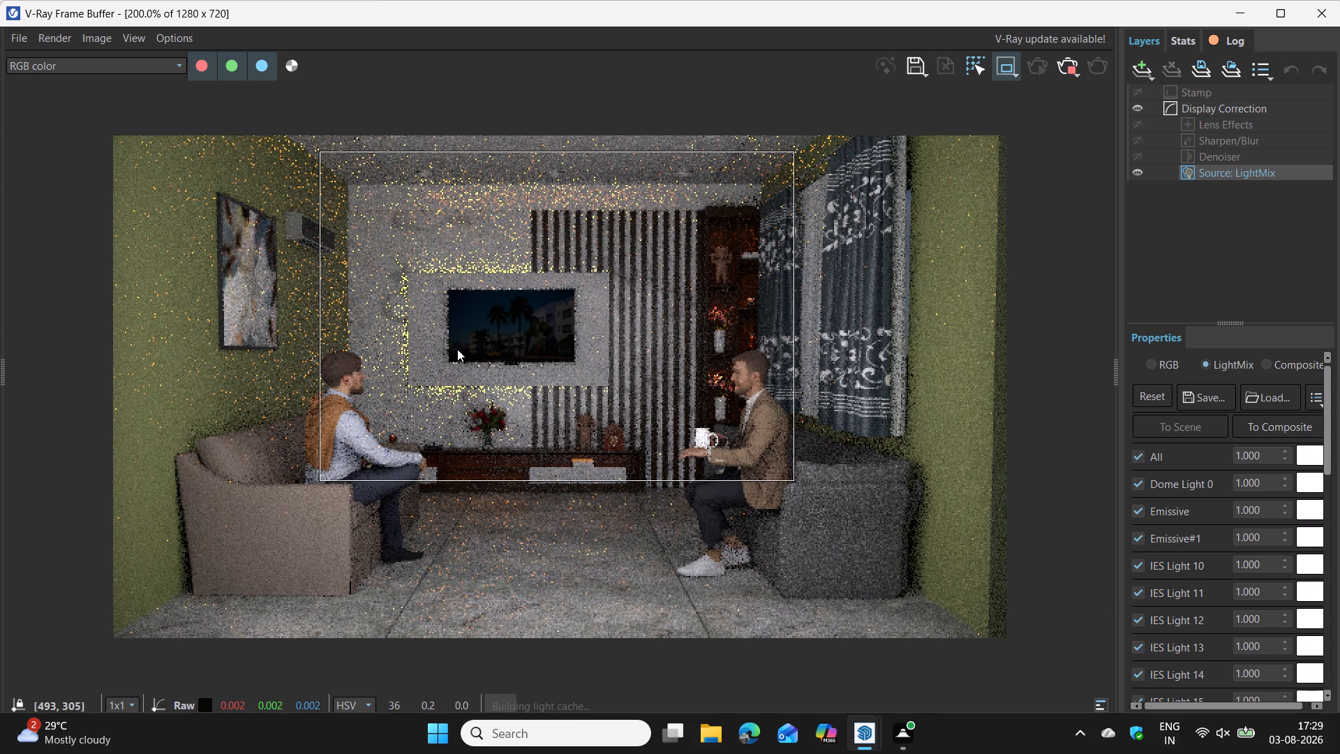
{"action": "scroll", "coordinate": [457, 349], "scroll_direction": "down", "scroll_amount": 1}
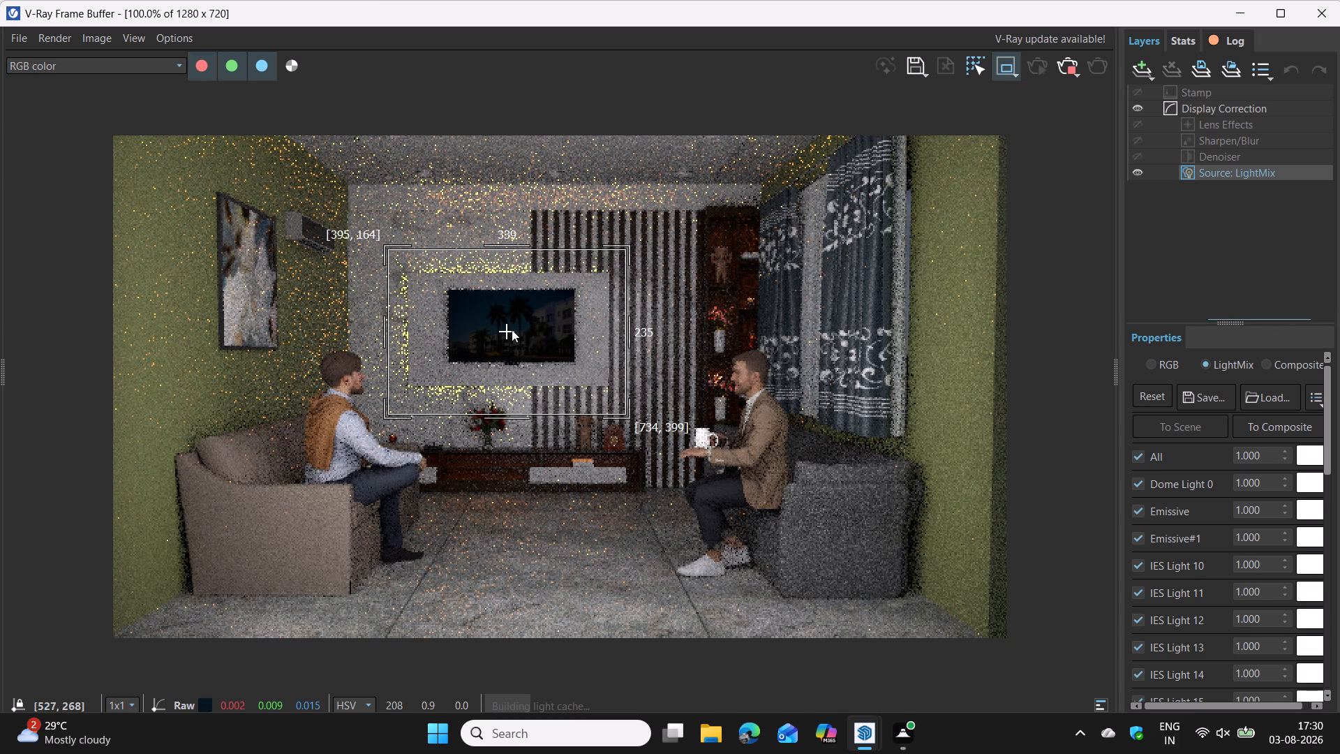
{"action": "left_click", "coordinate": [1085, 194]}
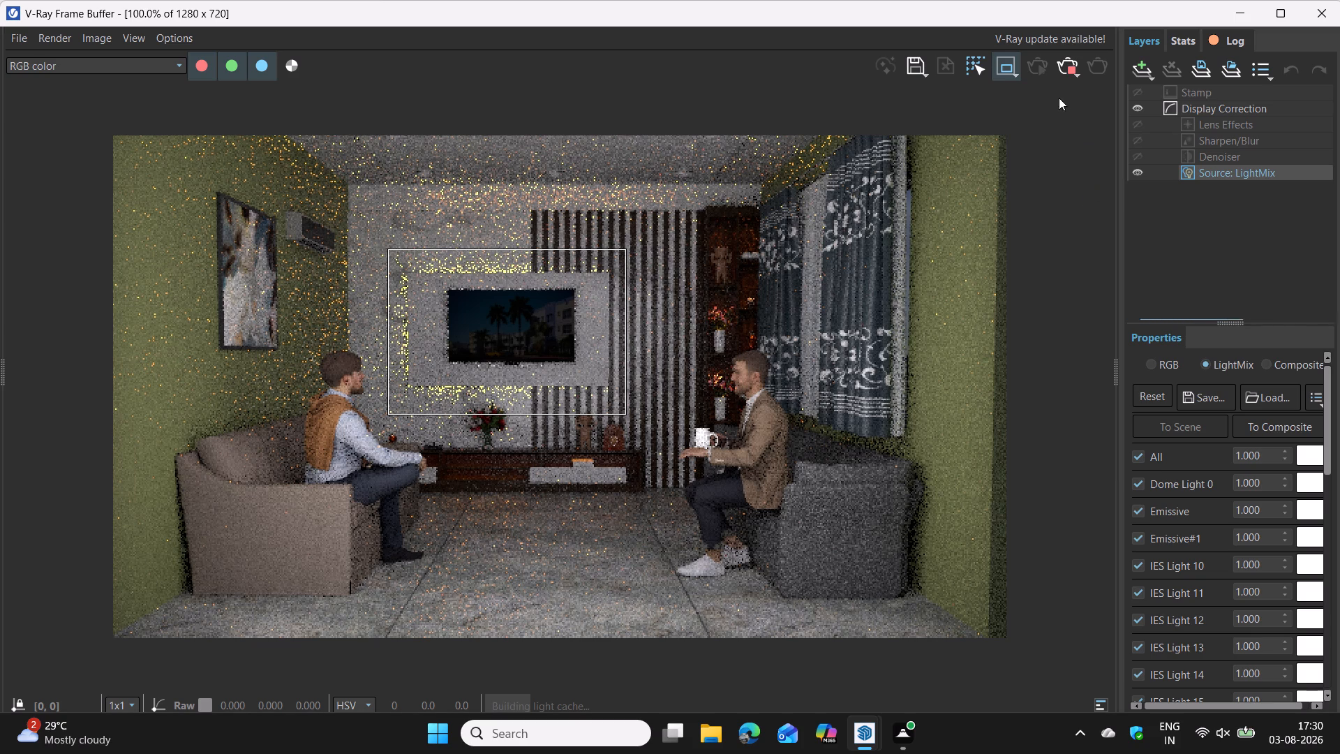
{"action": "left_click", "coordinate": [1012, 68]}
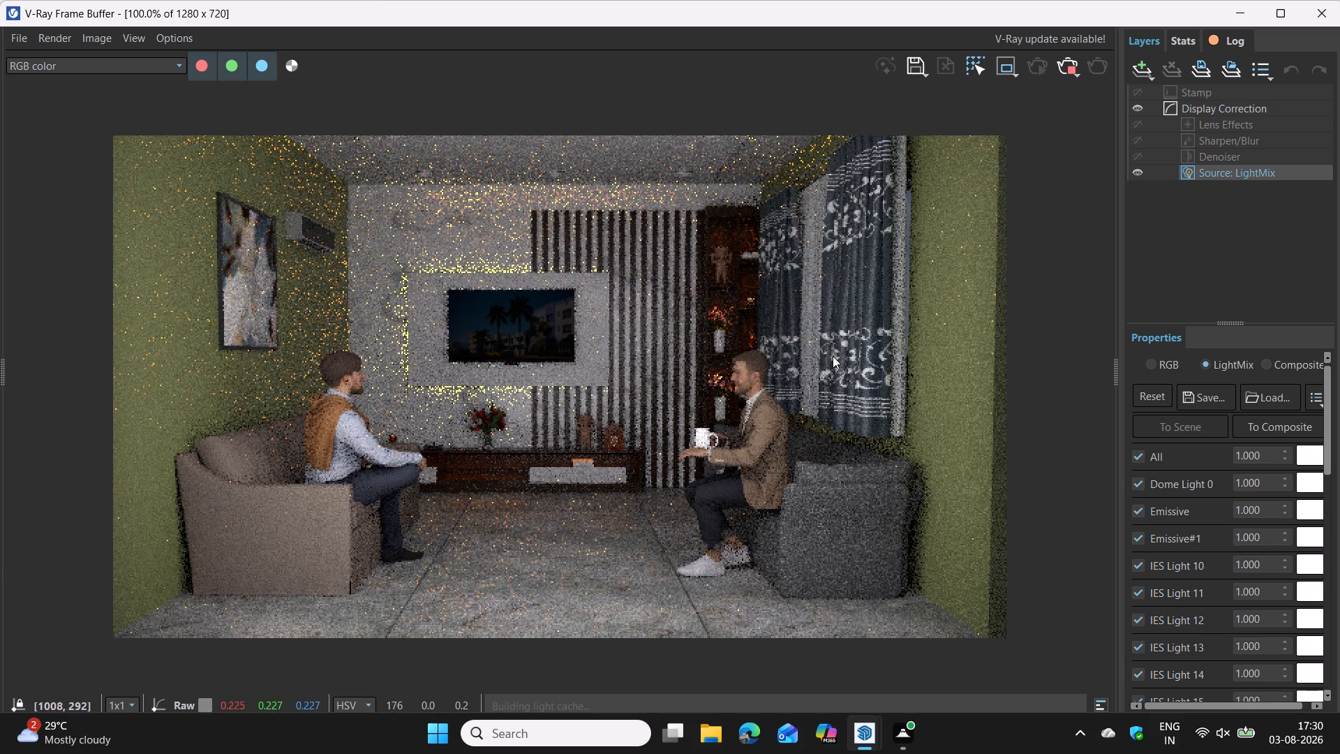
Capture a screen snip of the whole living room render image.
{"action": "key", "text": "shift+super+s"}
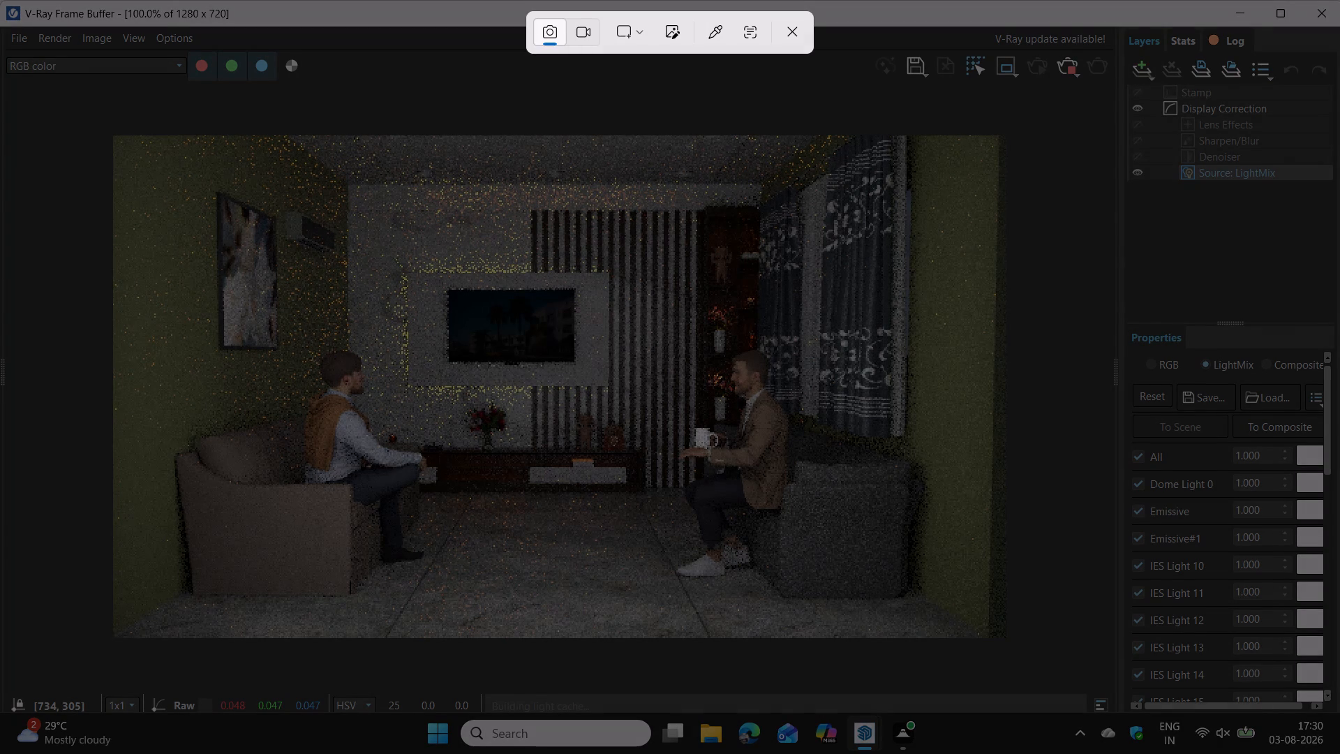
{"action": "left_click_drag", "start_coordinate": [106, 126], "coordinate": [895, 644]}
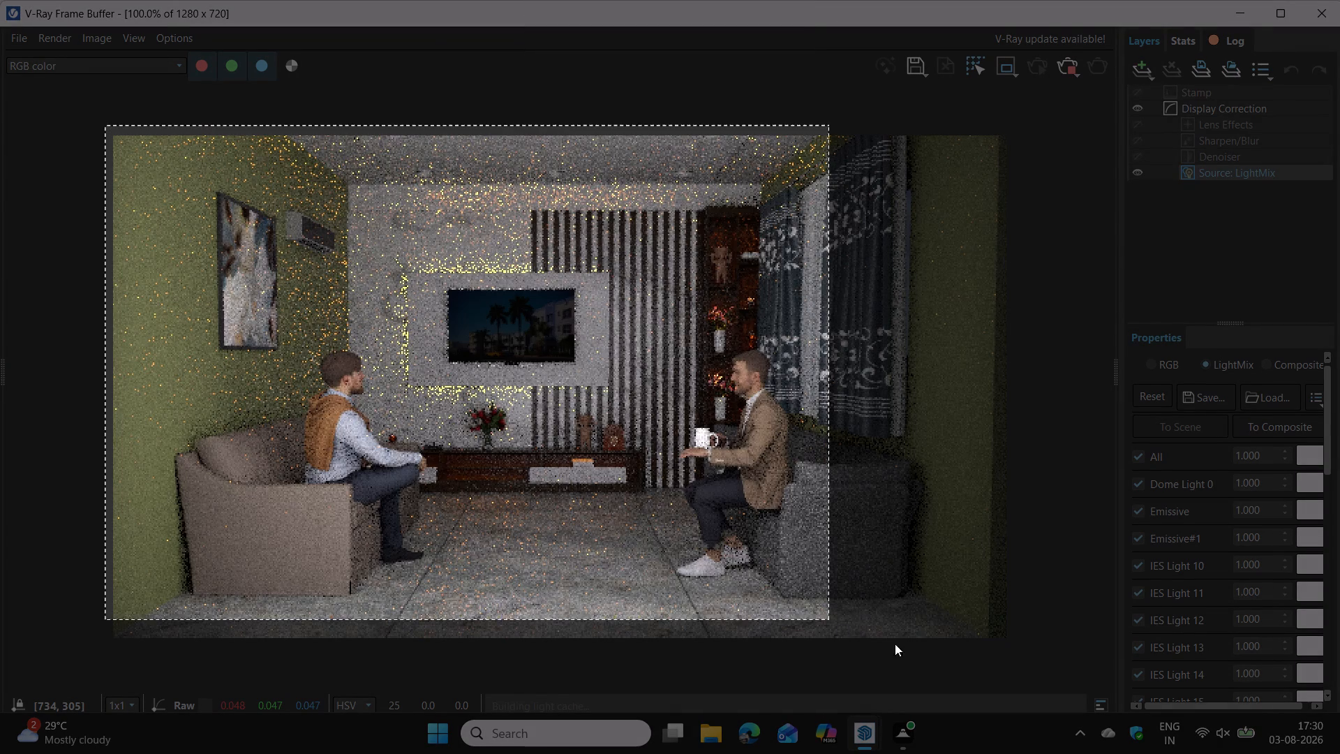
{"action": "left_click_drag", "start_coordinate": [895, 644], "coordinate": [1002, 646]}
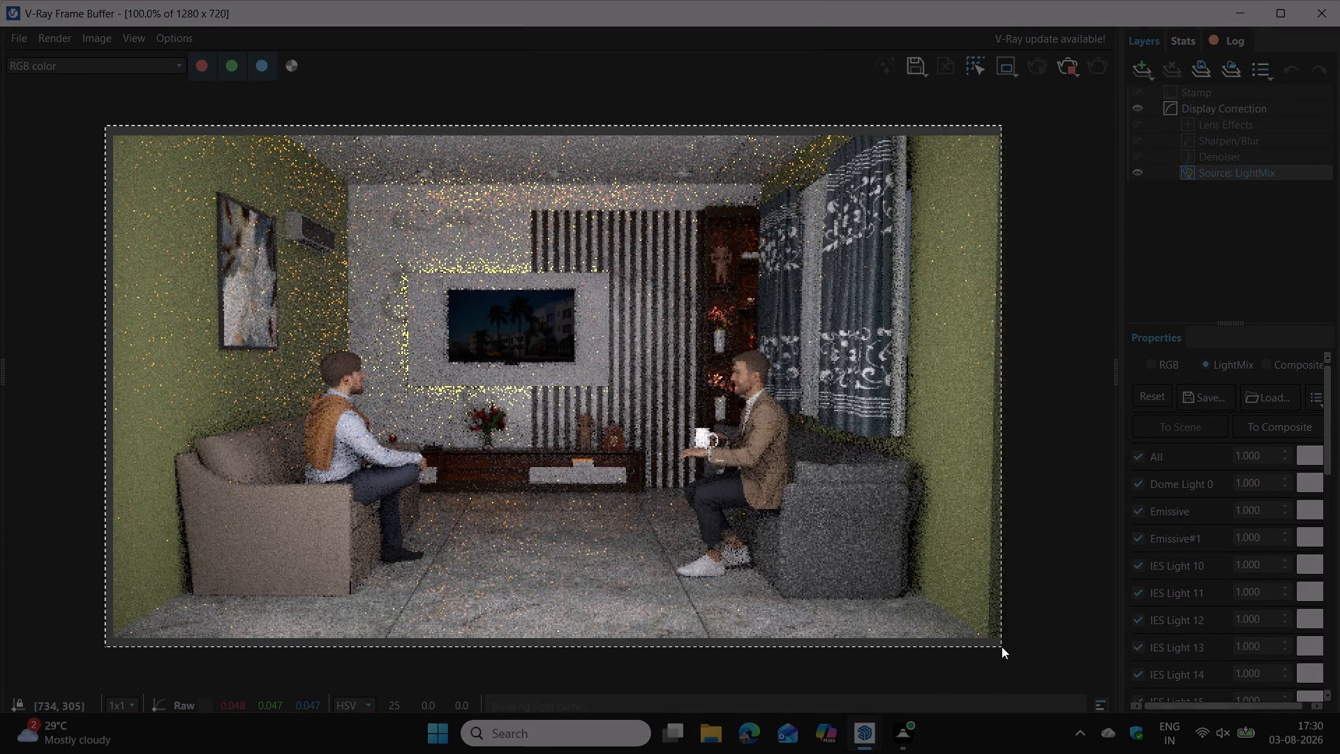
{"action": "left_click_drag", "start_coordinate": [1002, 646], "coordinate": [1002, 644]}
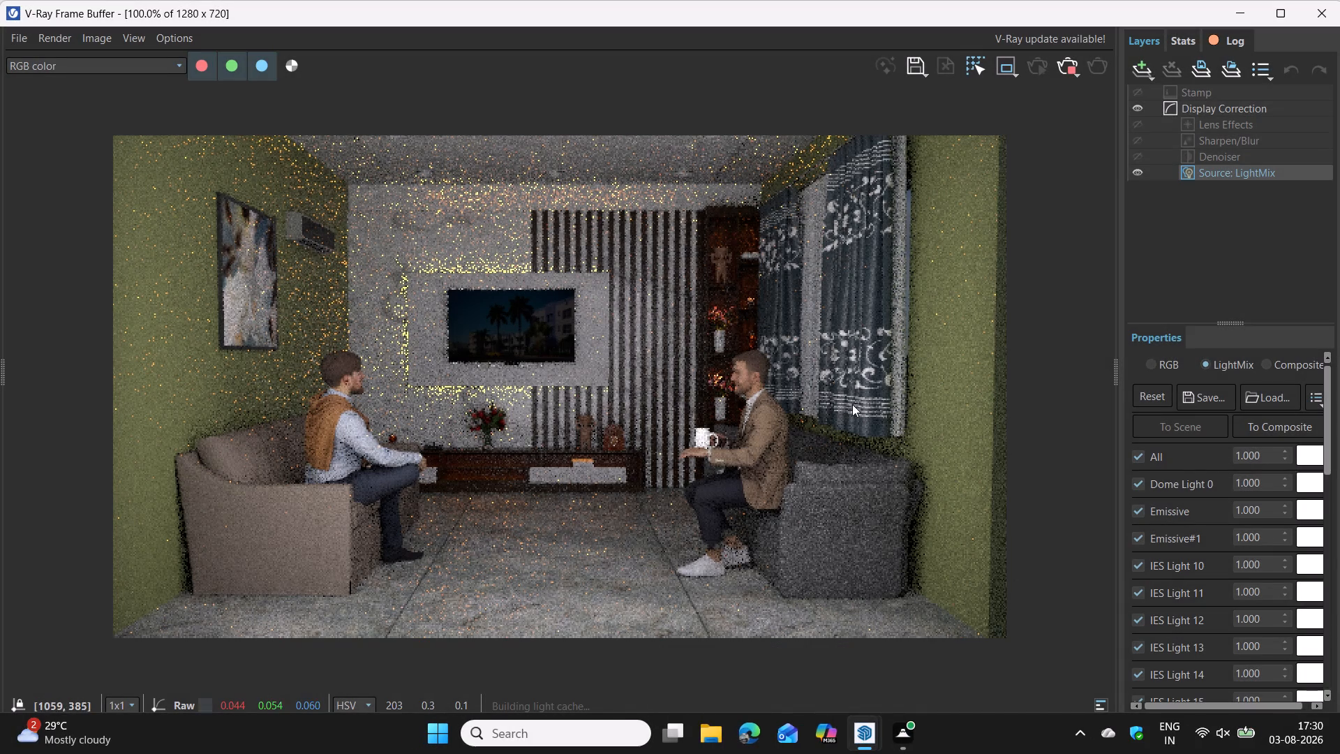
Stop the ongoing living room render and close the V-Ray Frame Buffer.
{"action": "left_click", "coordinate": [1066, 71]}
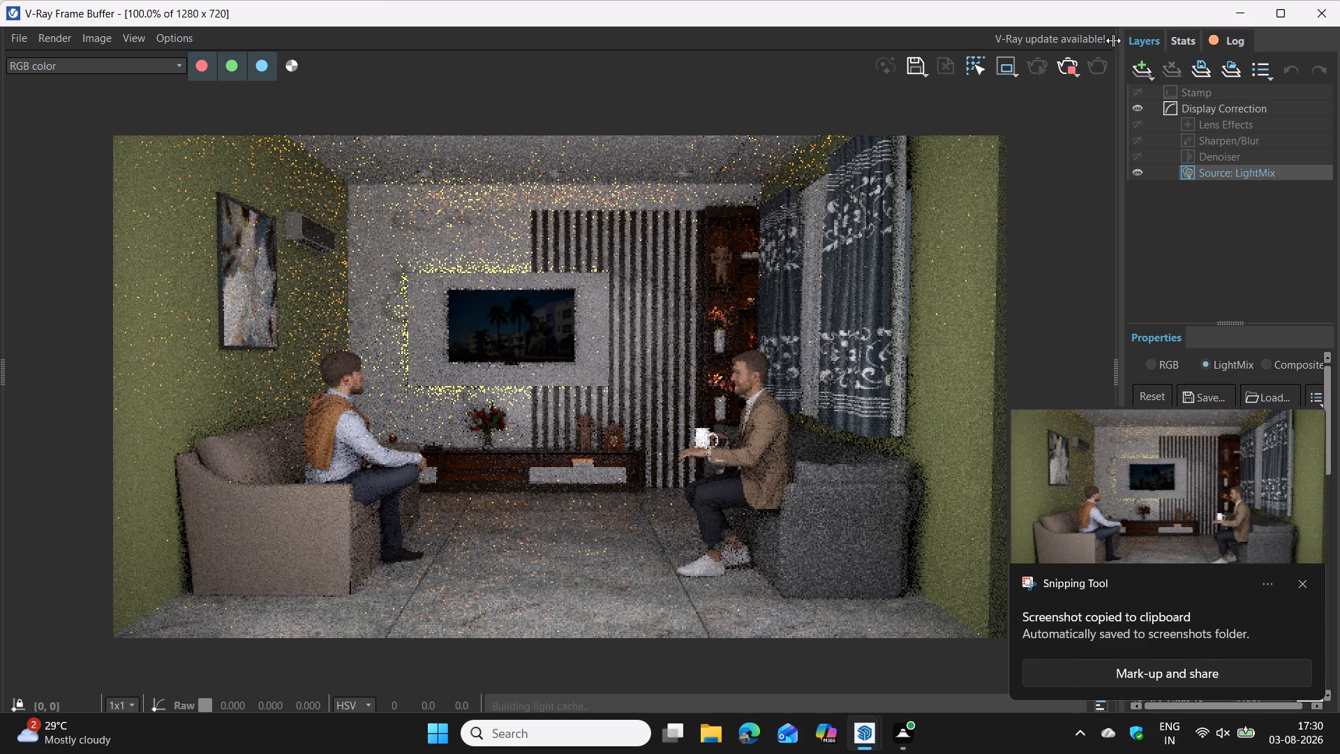
{"action": "left_click", "coordinate": [1071, 66]}
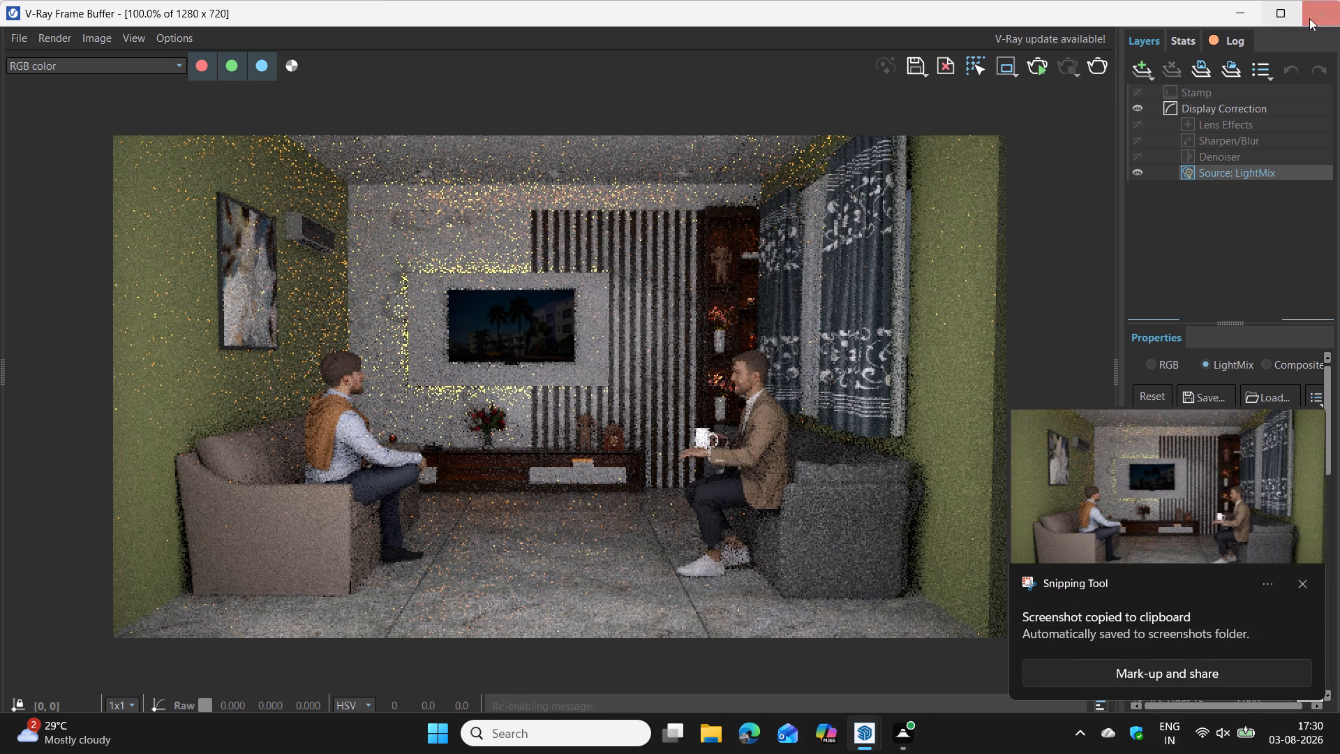
{"action": "left_click", "coordinate": [1317, 22]}
{"action": "left_click", "coordinate": [596, 152]}
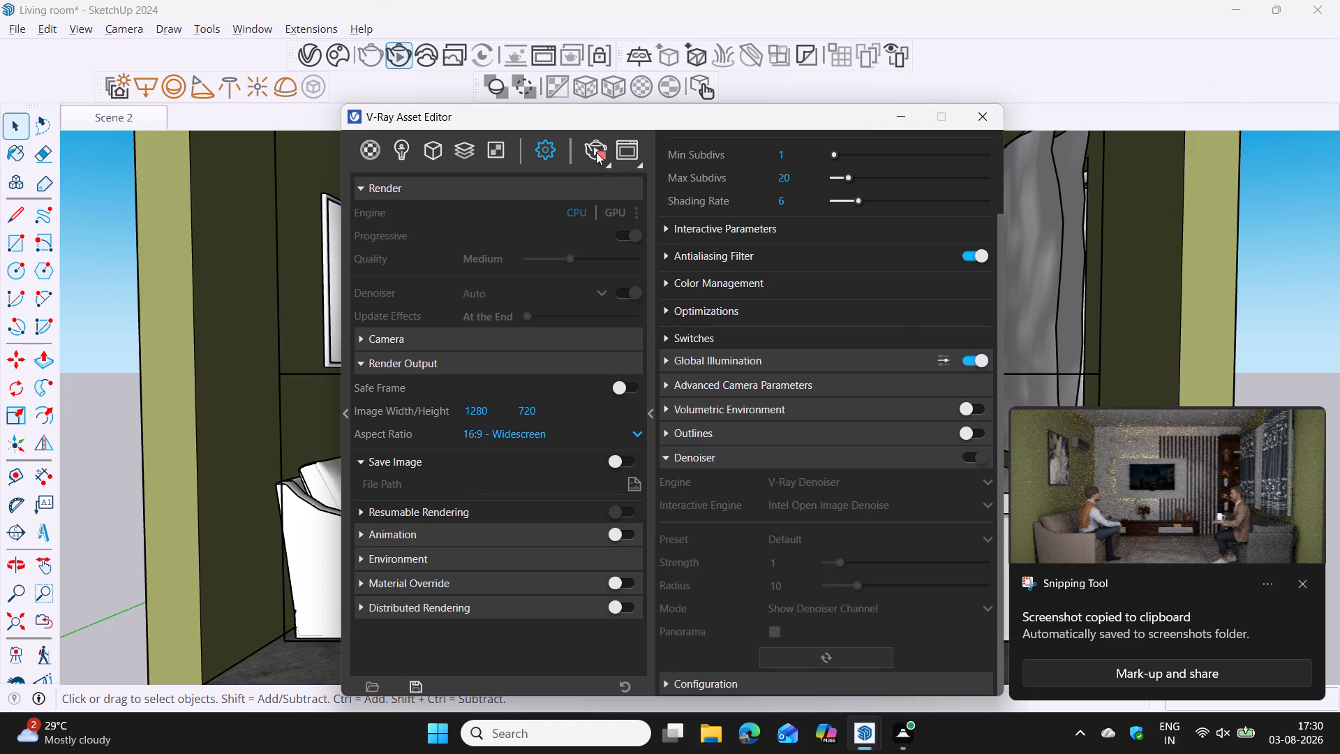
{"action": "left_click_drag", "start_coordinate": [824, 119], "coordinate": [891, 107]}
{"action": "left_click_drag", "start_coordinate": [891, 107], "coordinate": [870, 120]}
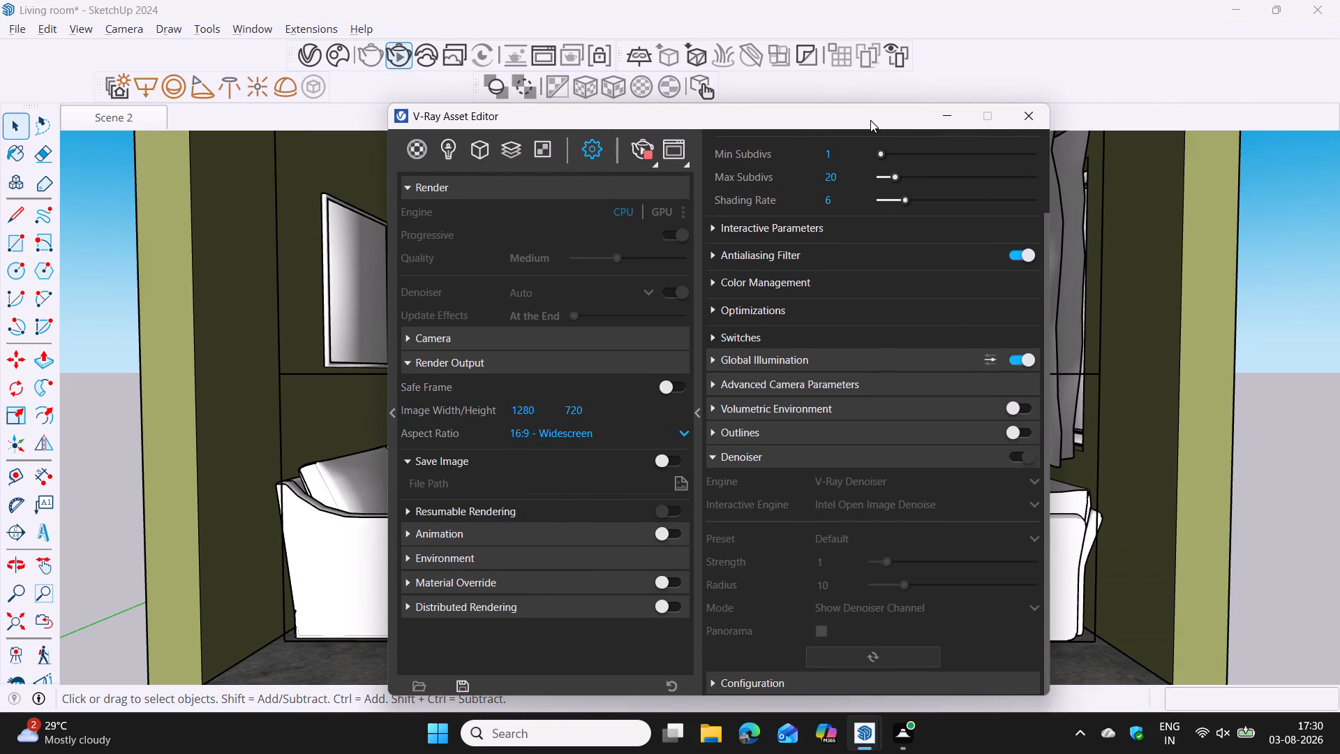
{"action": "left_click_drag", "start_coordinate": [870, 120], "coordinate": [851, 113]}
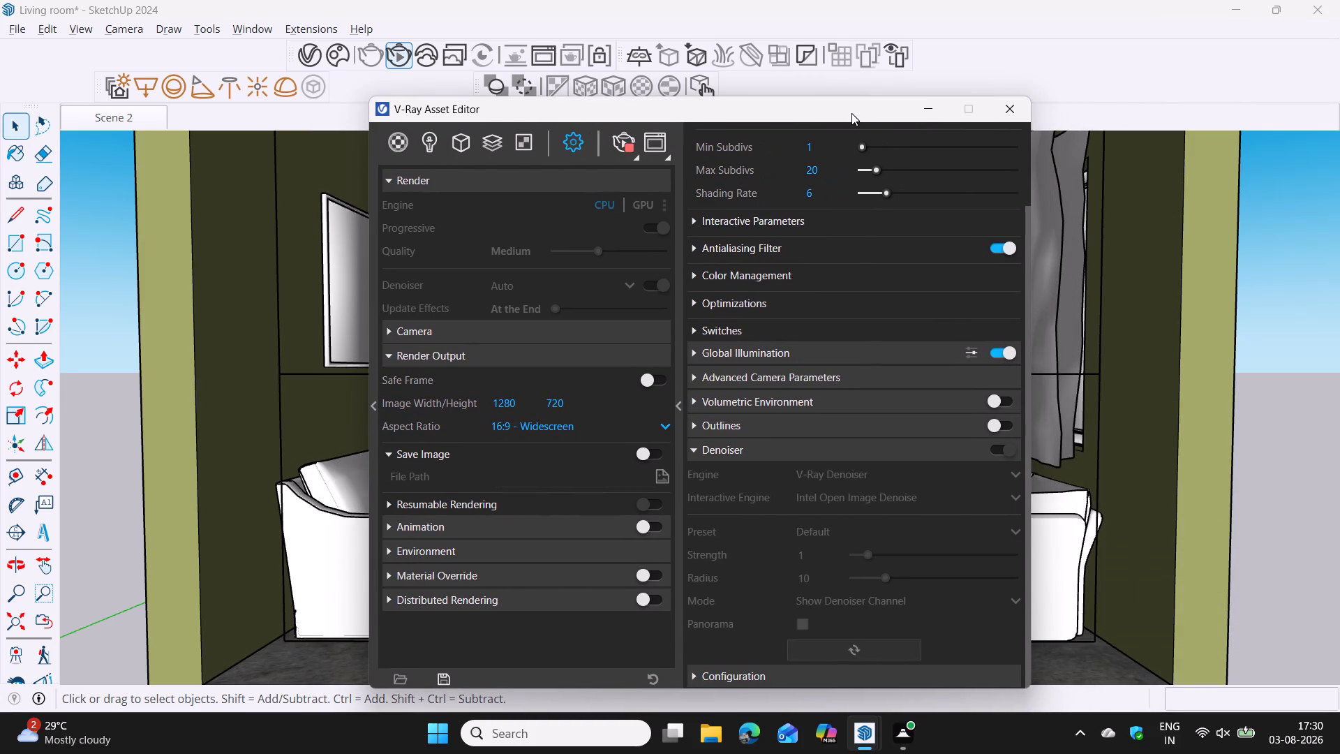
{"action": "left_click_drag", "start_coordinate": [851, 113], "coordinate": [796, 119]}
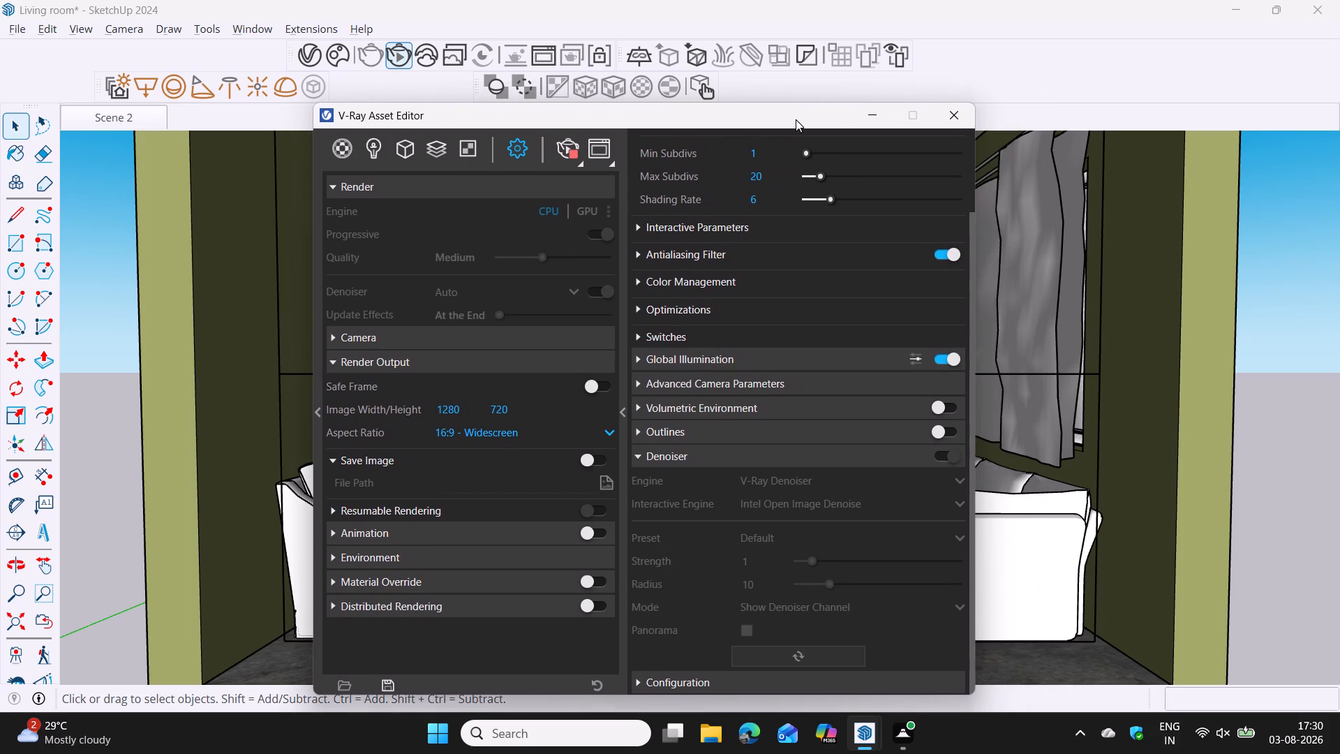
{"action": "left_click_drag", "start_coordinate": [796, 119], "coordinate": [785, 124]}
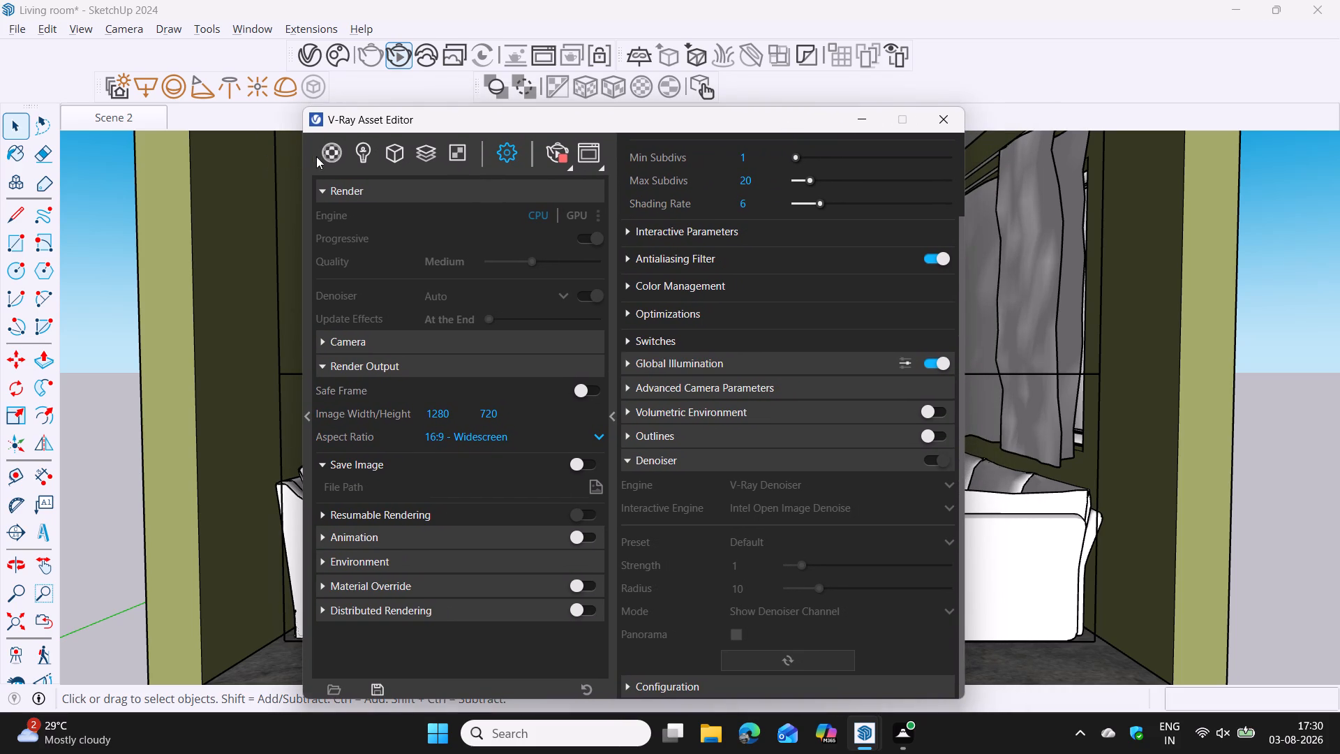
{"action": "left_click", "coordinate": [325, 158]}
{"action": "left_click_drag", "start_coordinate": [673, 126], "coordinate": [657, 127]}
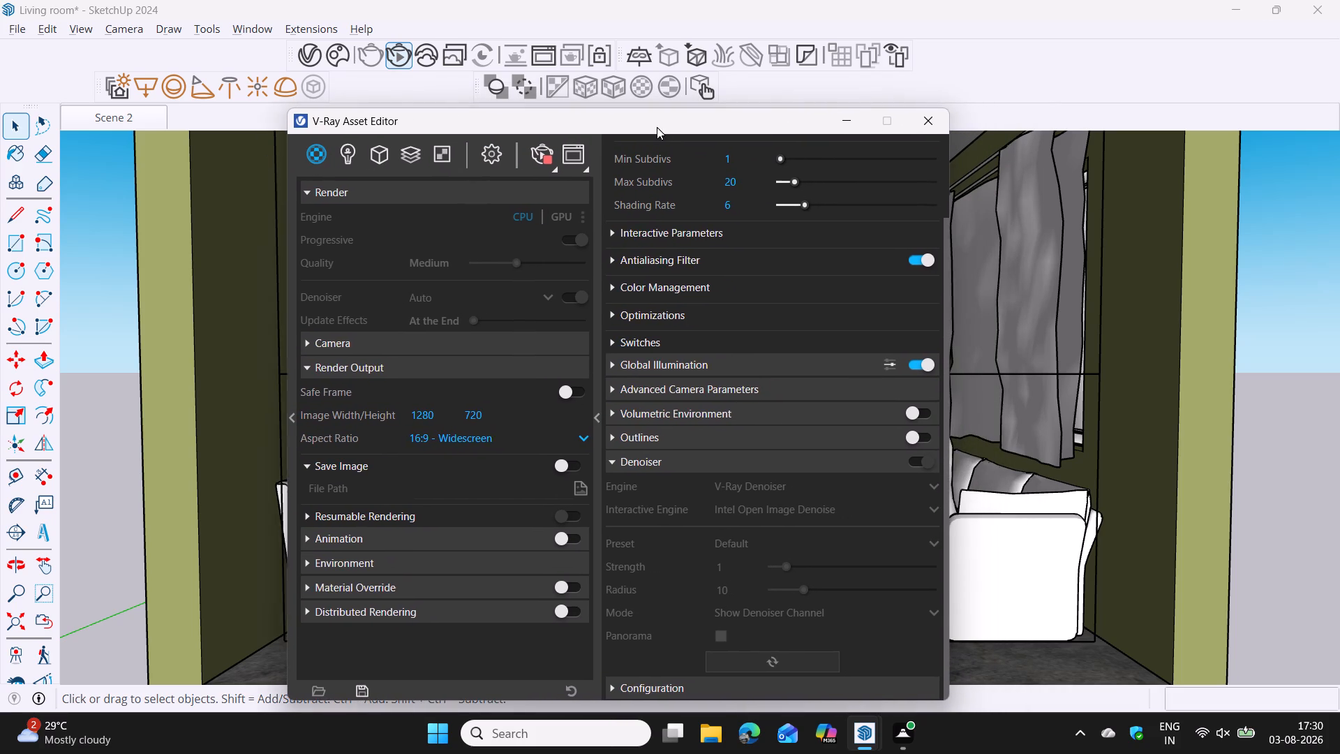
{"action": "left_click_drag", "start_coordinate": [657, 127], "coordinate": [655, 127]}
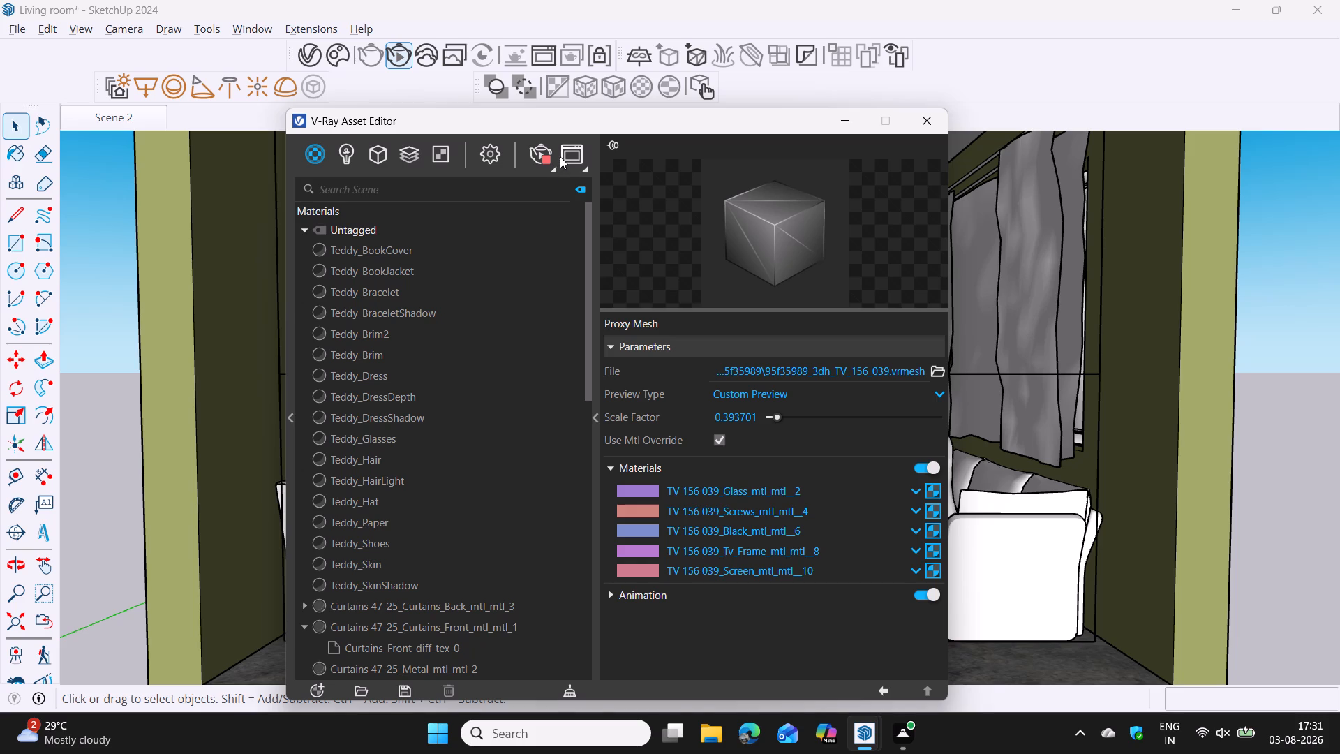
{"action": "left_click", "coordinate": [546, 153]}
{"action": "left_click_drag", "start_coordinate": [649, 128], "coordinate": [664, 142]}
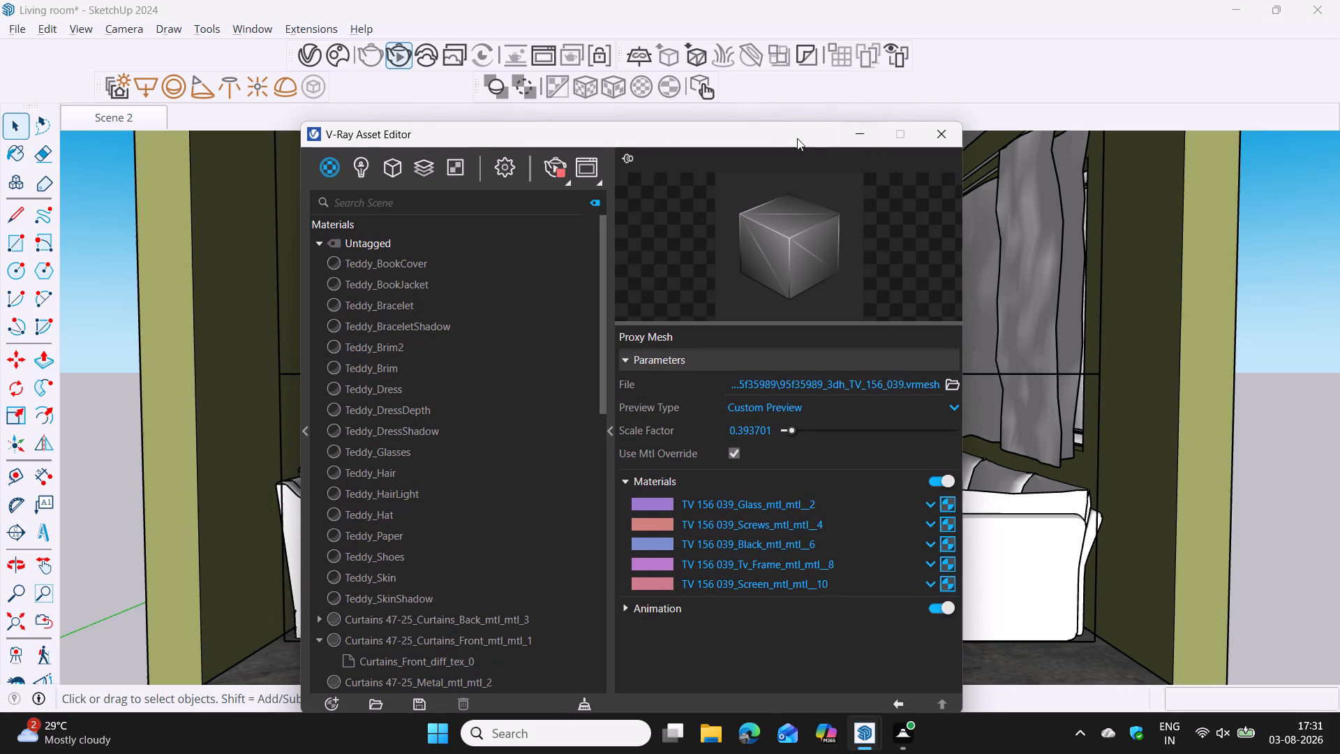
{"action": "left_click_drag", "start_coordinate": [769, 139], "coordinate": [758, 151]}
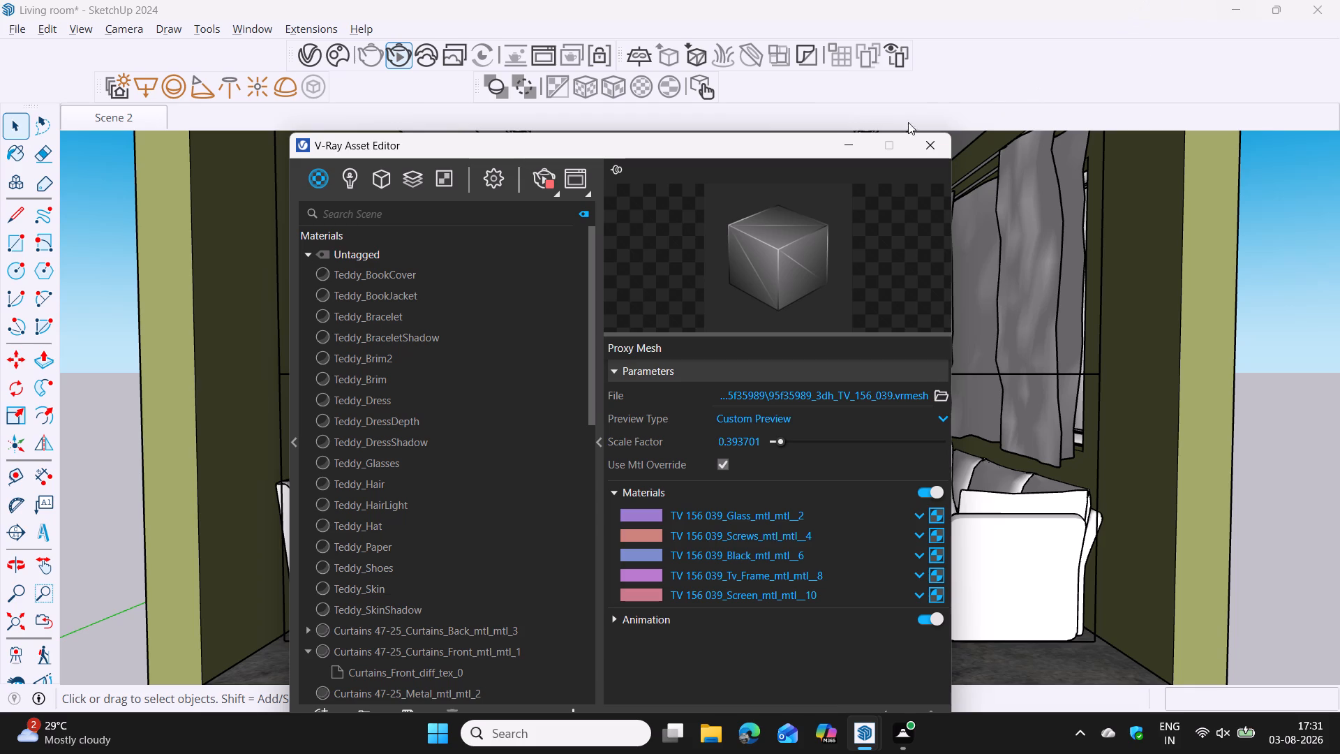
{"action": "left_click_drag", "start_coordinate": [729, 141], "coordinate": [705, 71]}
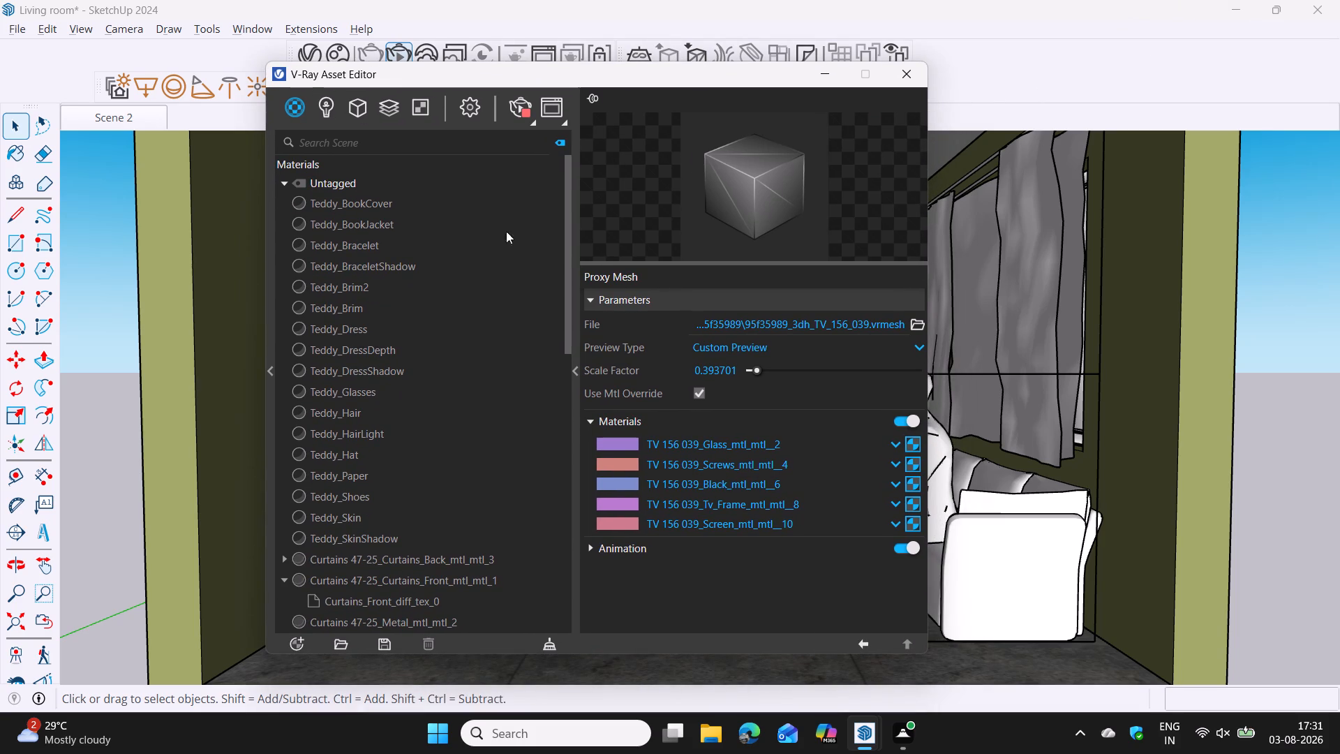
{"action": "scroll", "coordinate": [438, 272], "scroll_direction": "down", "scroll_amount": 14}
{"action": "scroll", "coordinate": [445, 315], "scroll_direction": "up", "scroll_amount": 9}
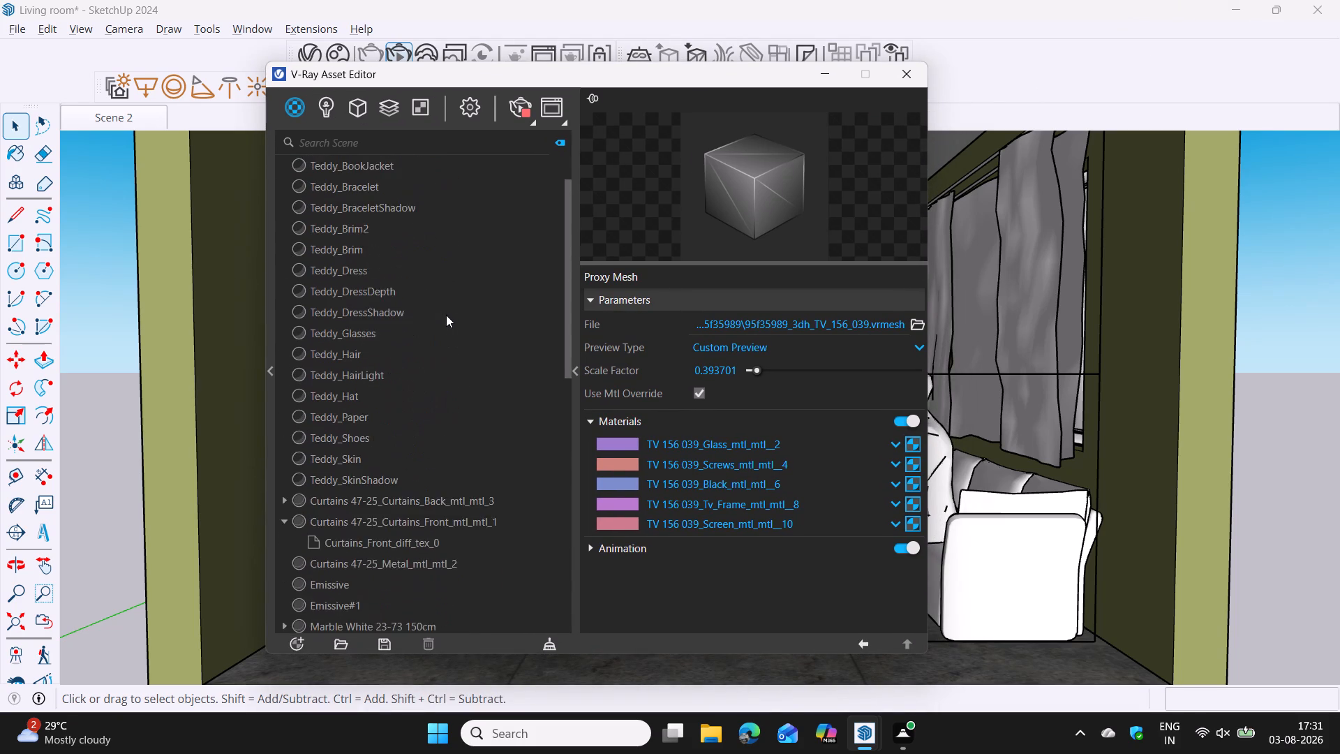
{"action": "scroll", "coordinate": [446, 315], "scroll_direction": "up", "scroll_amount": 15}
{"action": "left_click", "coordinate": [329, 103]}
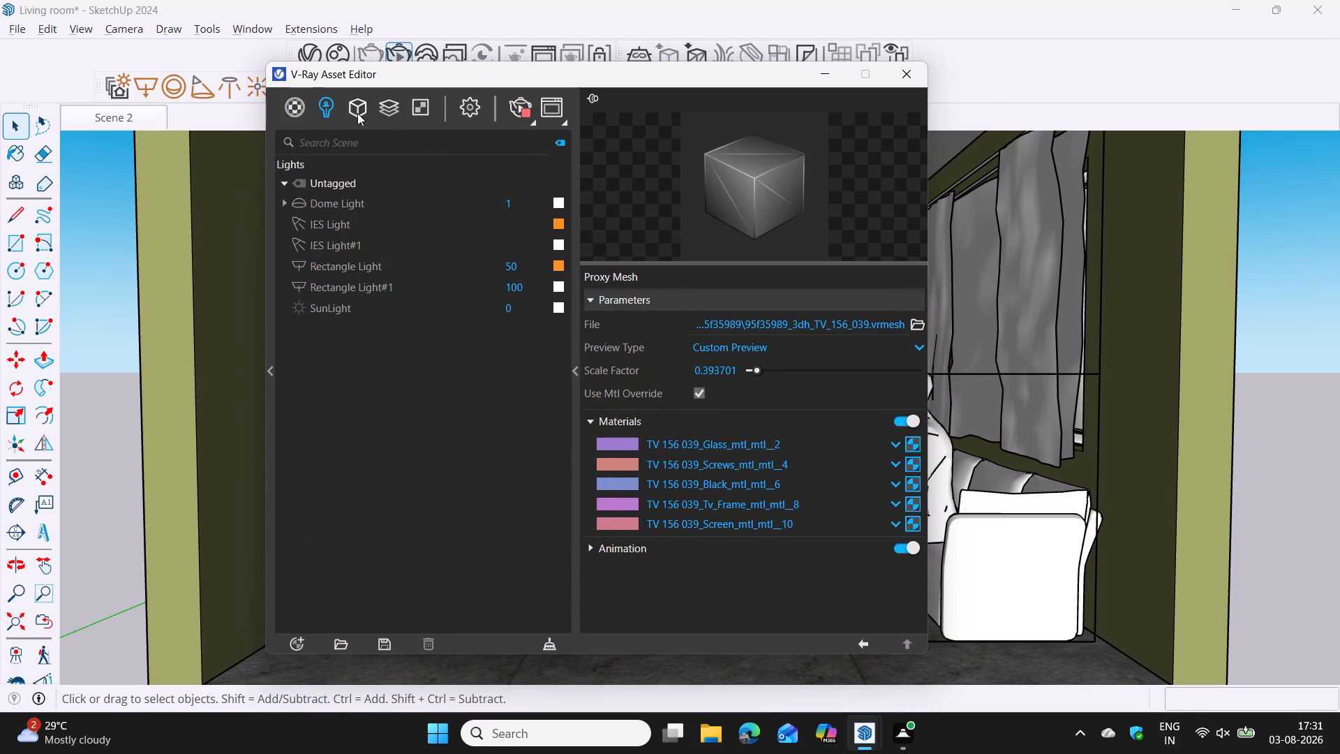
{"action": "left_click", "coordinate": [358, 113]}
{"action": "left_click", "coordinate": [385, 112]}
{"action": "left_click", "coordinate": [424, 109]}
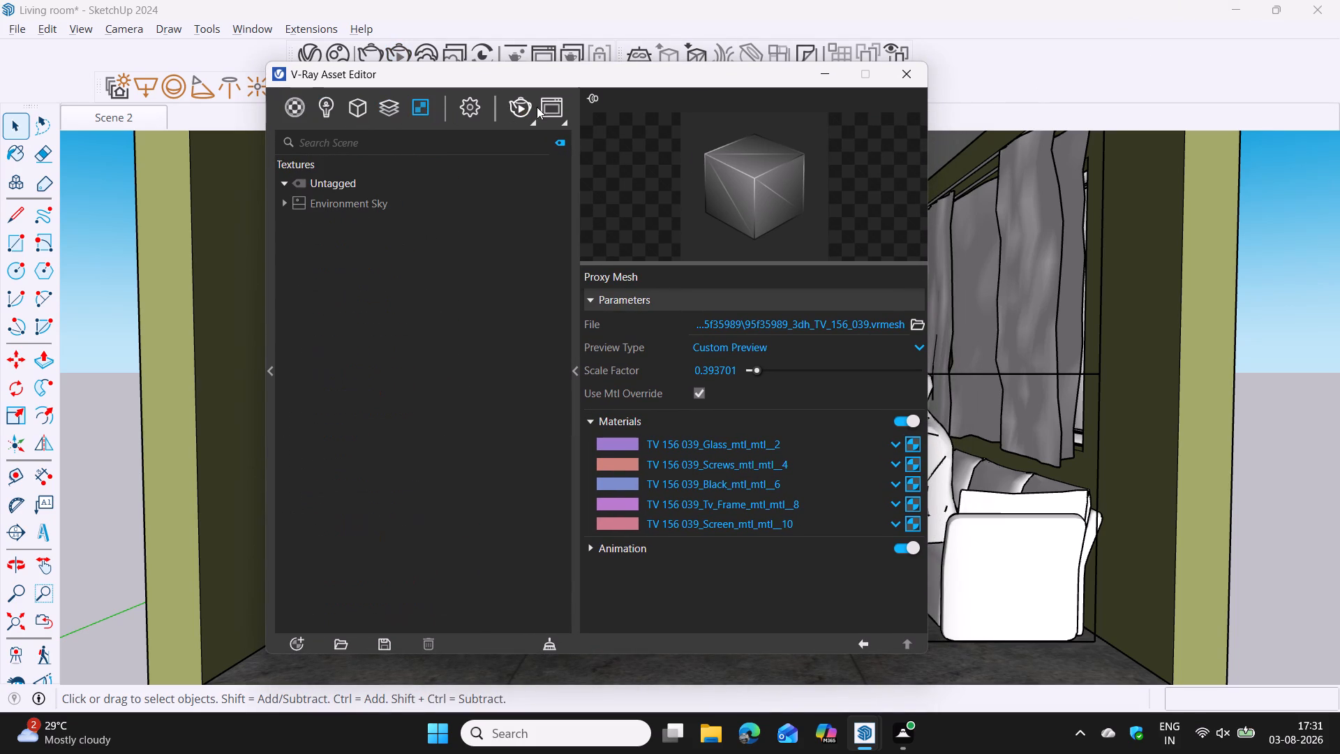
Close the V-Ray Asset Editor and exit SketchUp, saving the changes to Living room.
{"action": "left_click", "coordinate": [918, 74]}
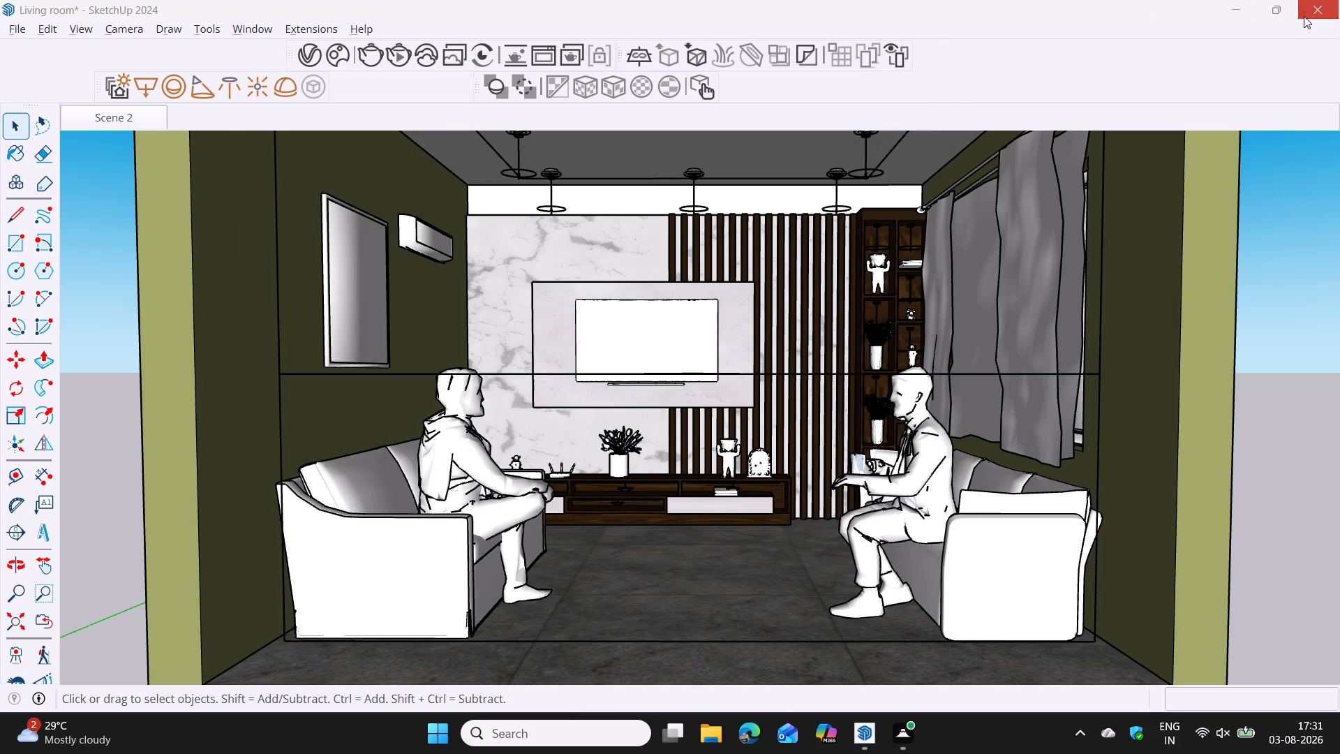
{"action": "left_click", "coordinate": [1316, 11]}
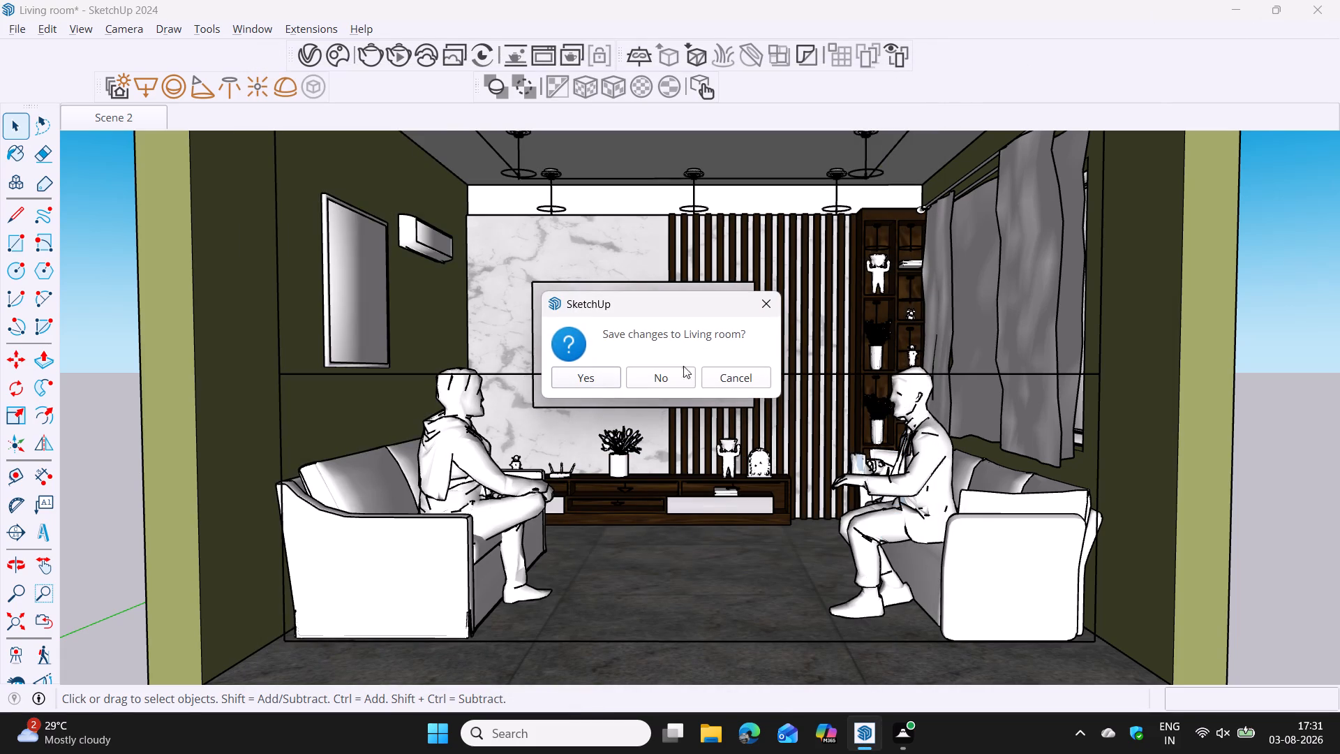
{"action": "left_click", "coordinate": [598, 380]}
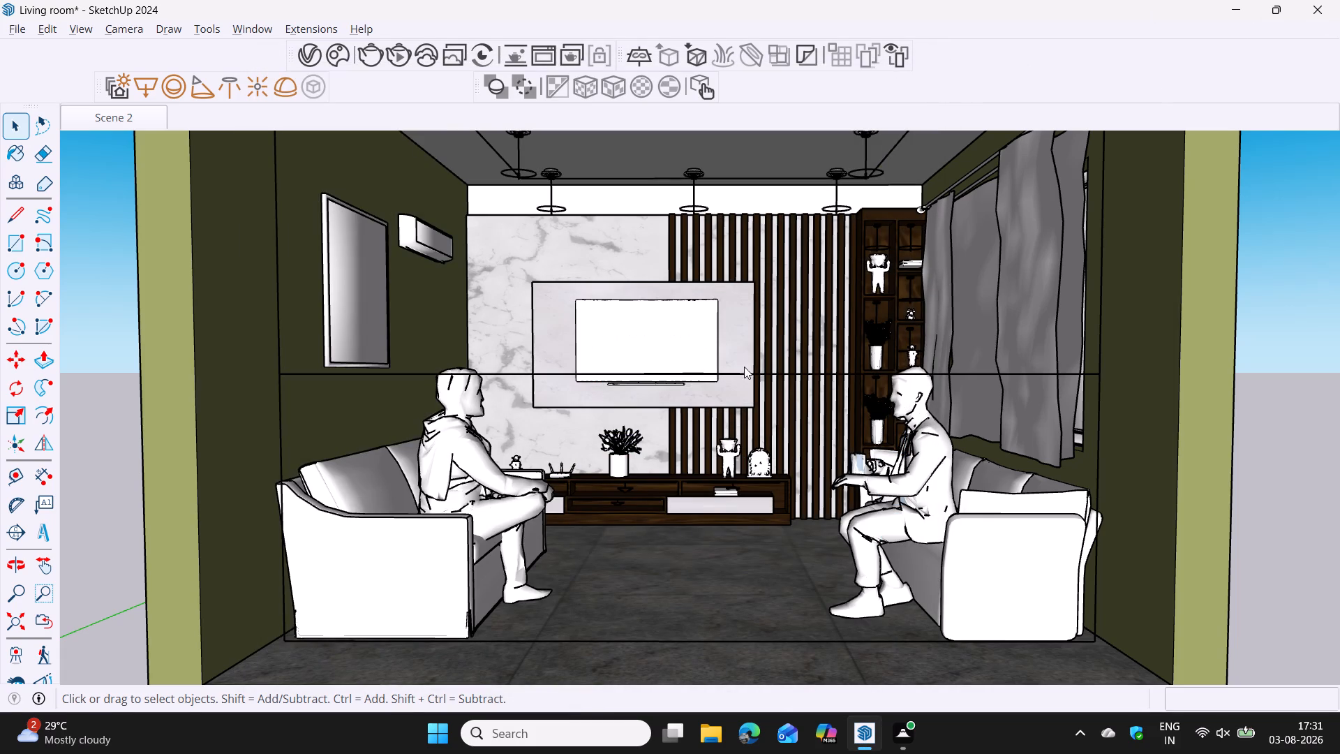